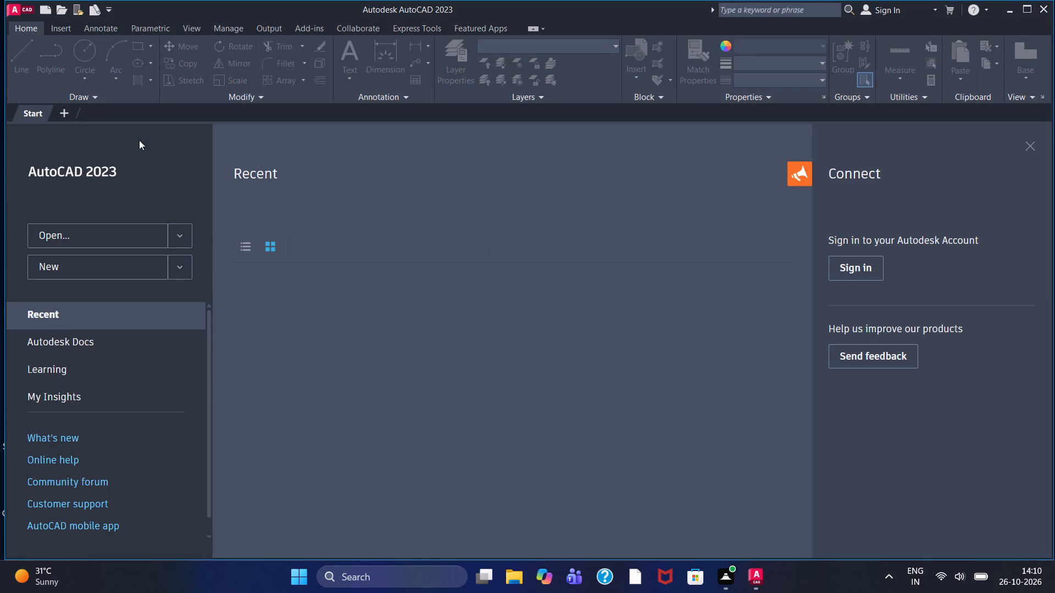
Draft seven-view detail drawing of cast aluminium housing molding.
Create a new drawing from the acadiso.dwt template.
click(77, 262)
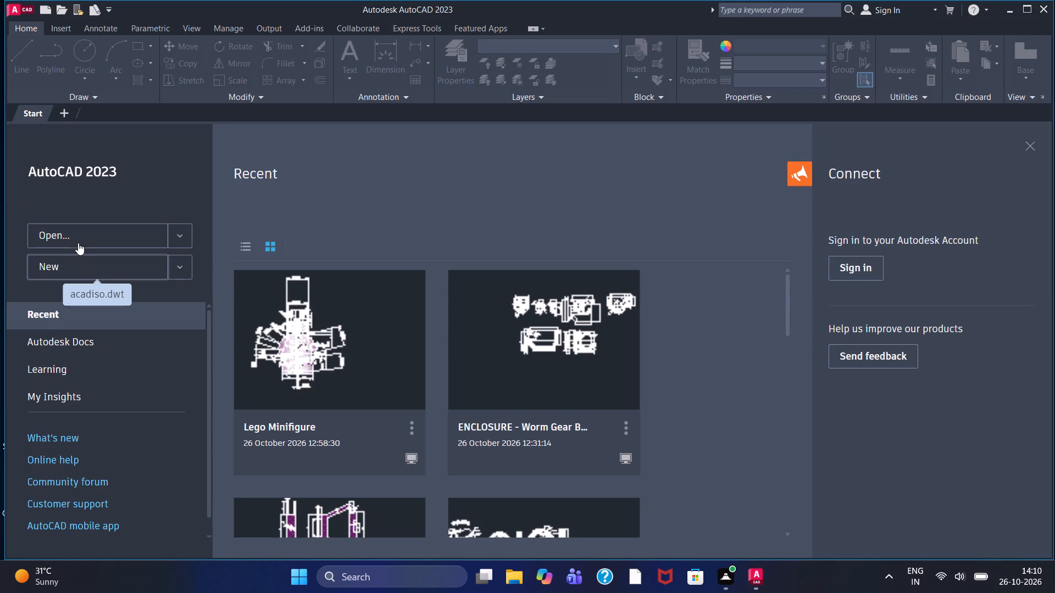
double_click(107, 265)
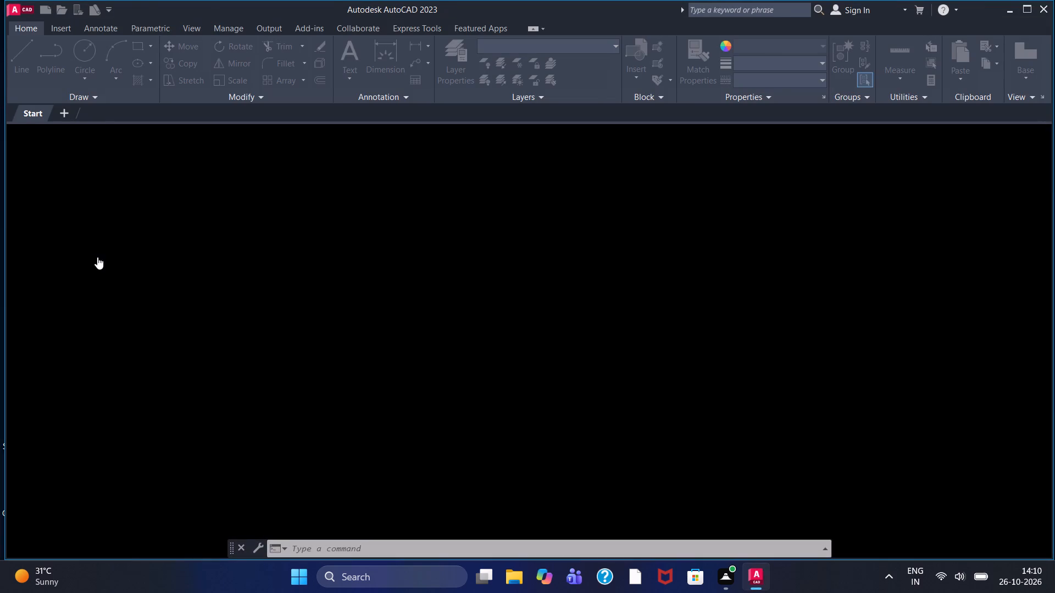
Turn on Ortho mode for drawing straight horizontal and vertical lines.
scroll(177, 309, up, 4)
scroll(154, 269, up, 3)
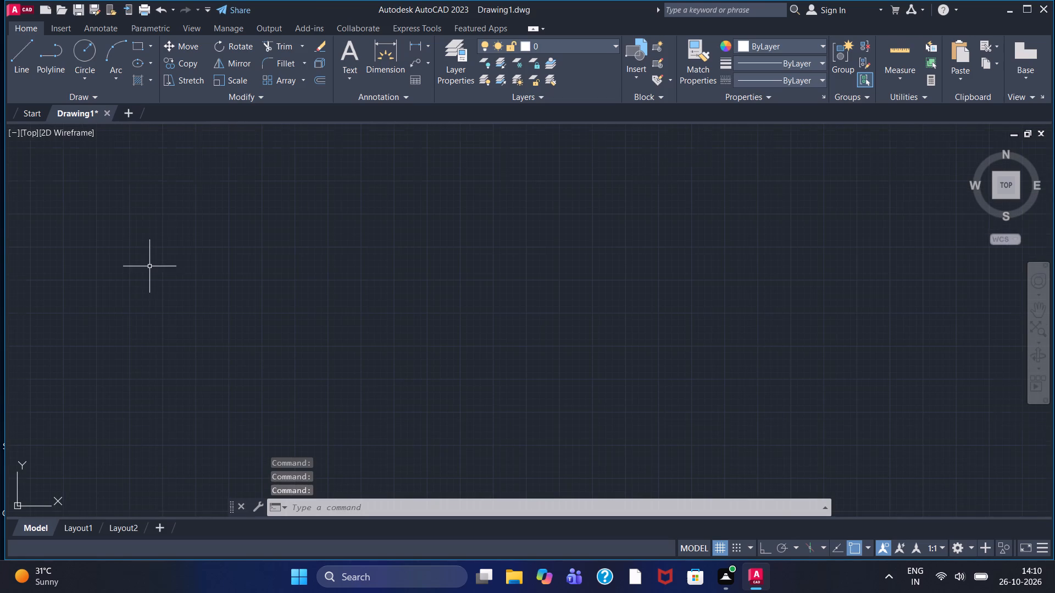
scroll(147, 265, up, 10)
click(23, 65)
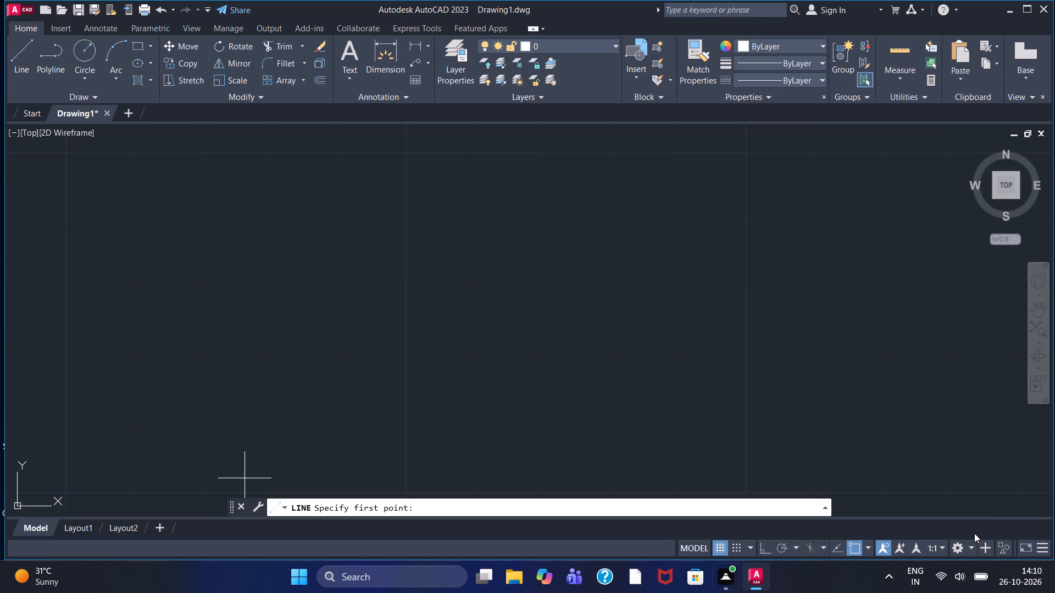
key(F8)
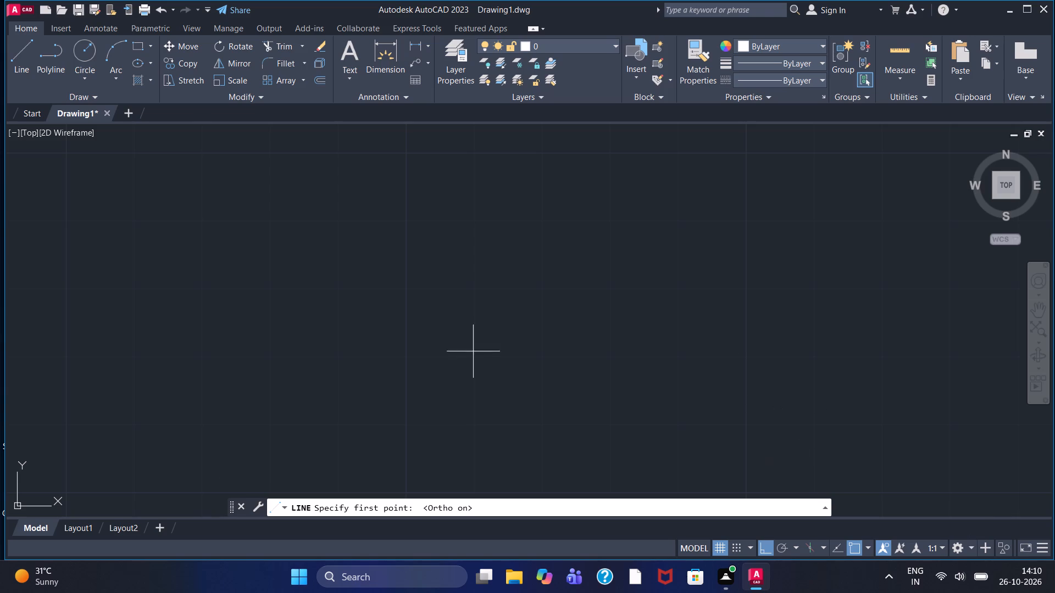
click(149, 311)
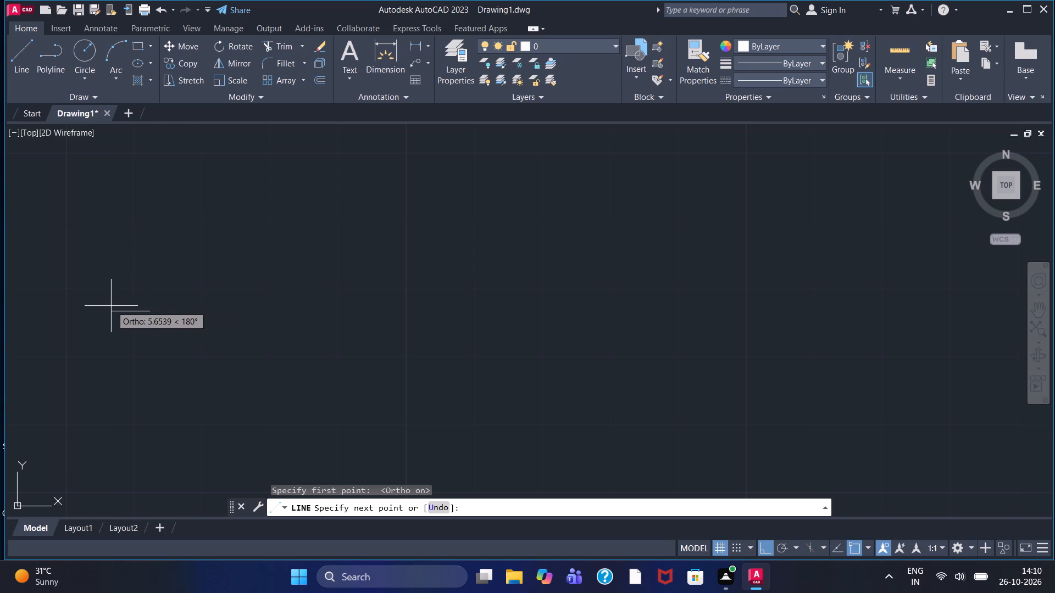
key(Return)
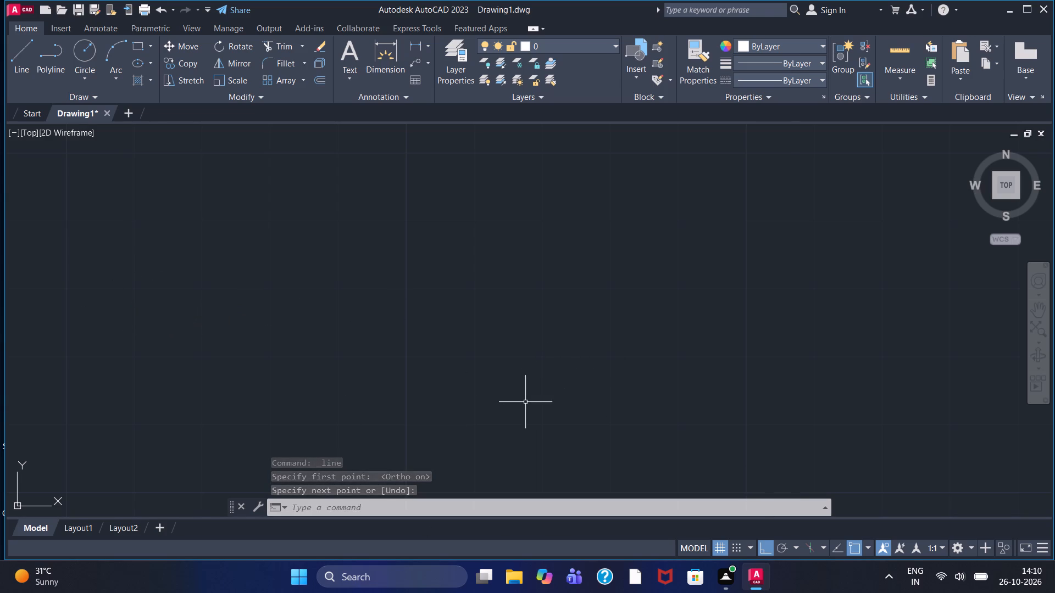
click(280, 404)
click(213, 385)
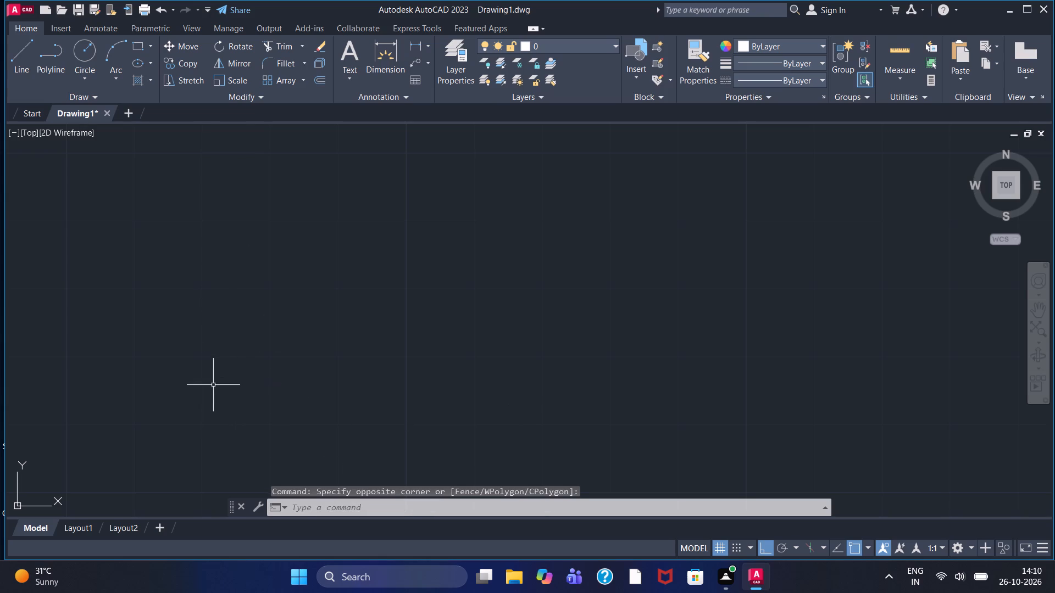
Start the profile outline with connected lines: 20 to the left, 16 up, and 25 to the right.
click(13, 46)
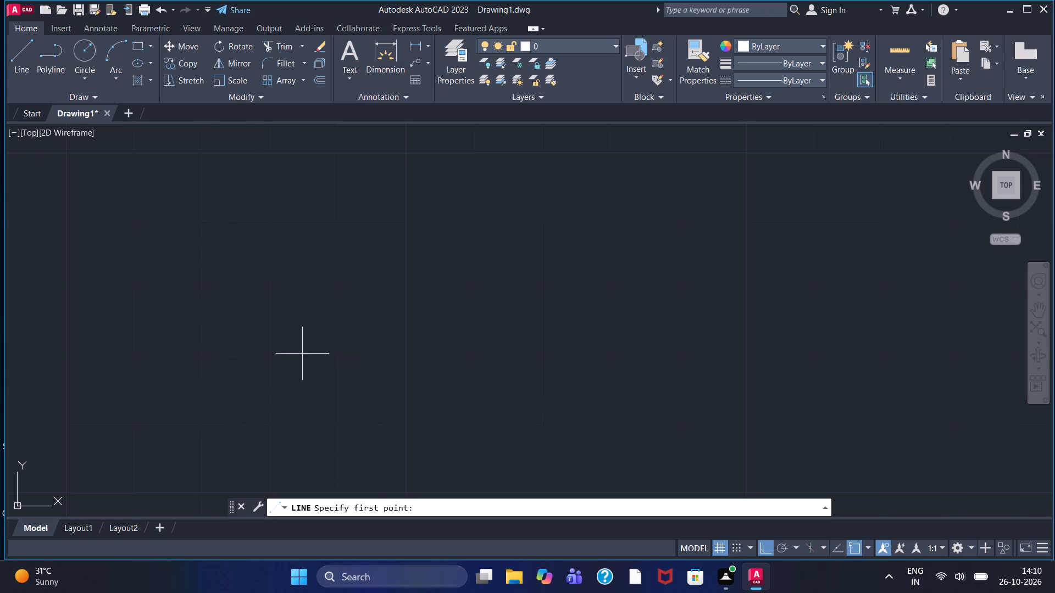
click(307, 381)
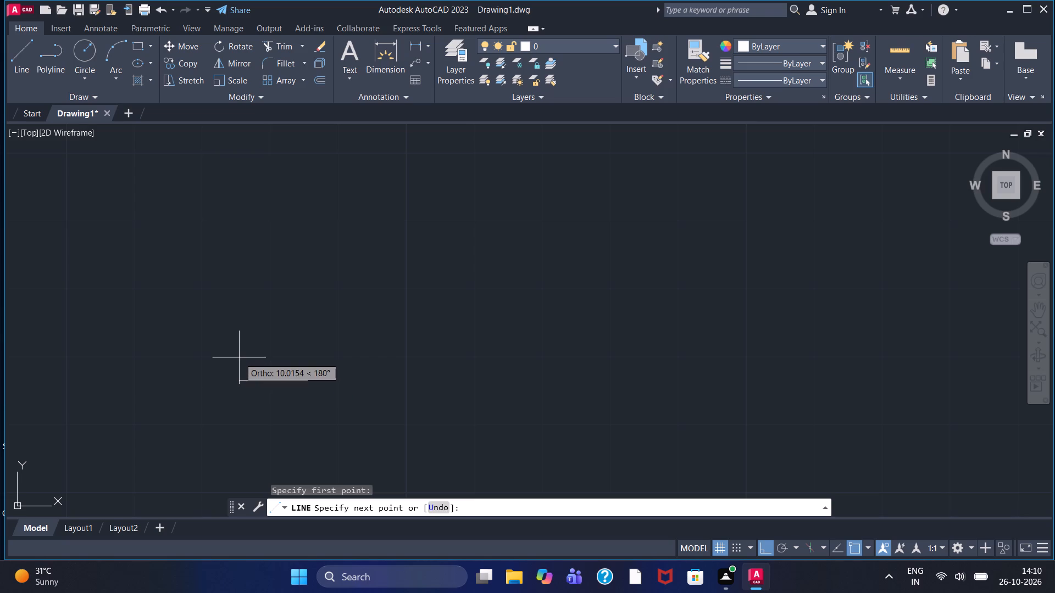
text(20)
key(Return)
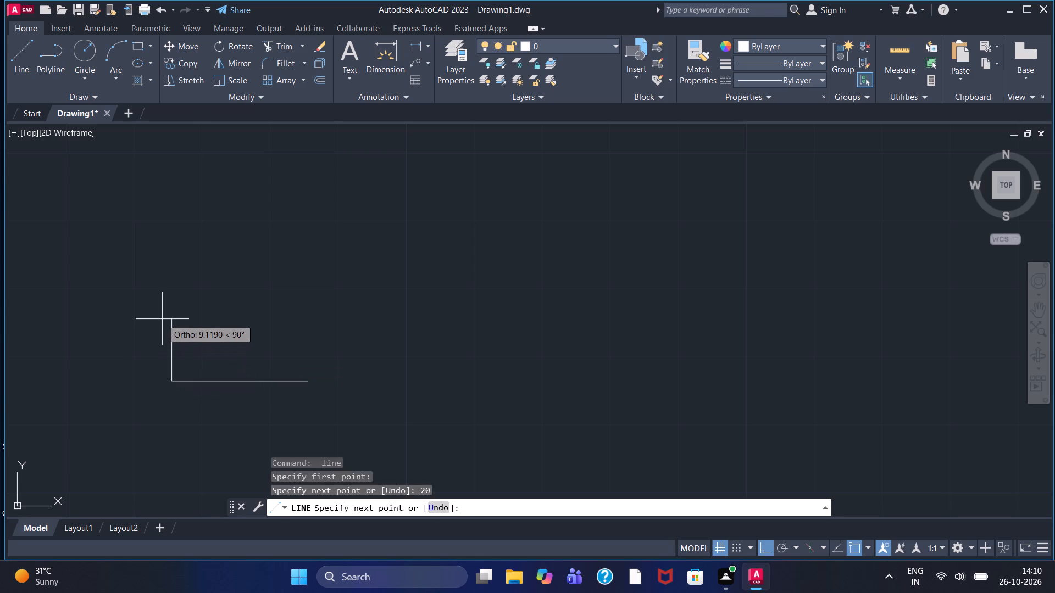
text(16)
key(Return)
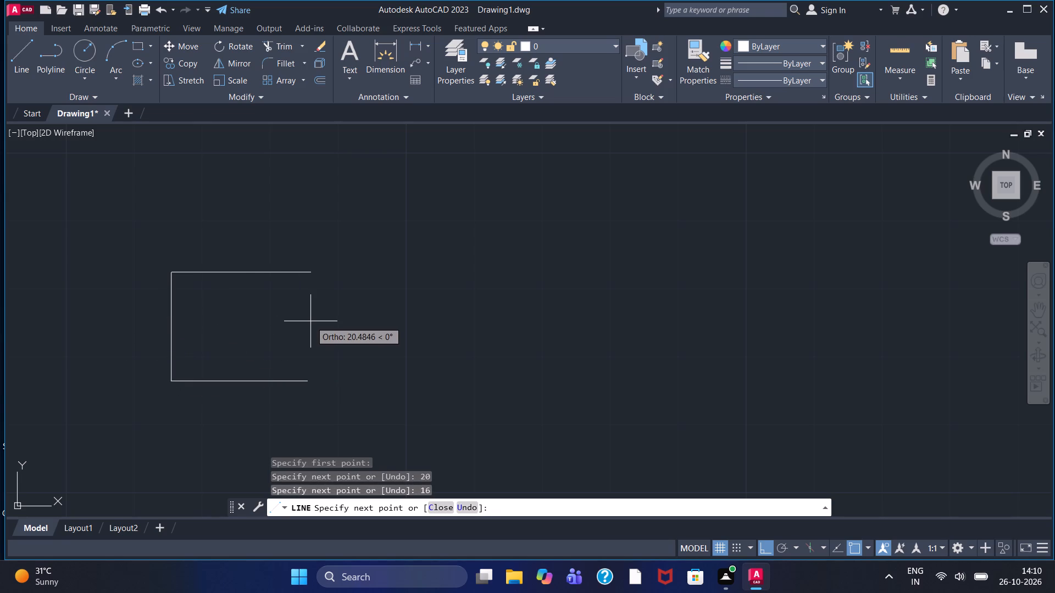
key(2)
key(5)
key(Return)
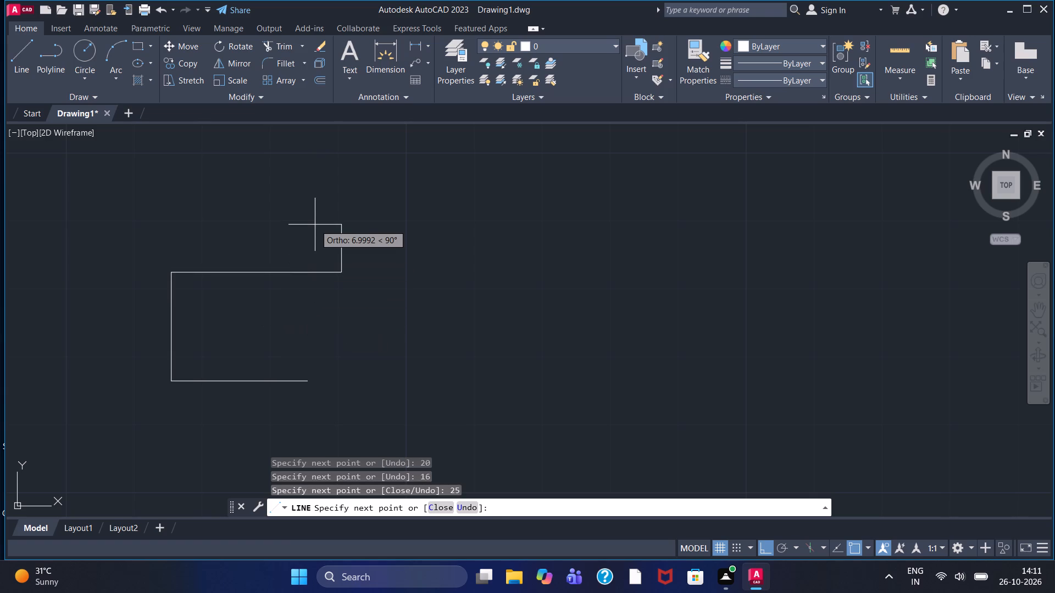
Continue the outline with the raised block: lines 45 up, 100 to the right, and 45 down.
middle_drag(334, 183, 308, 382)
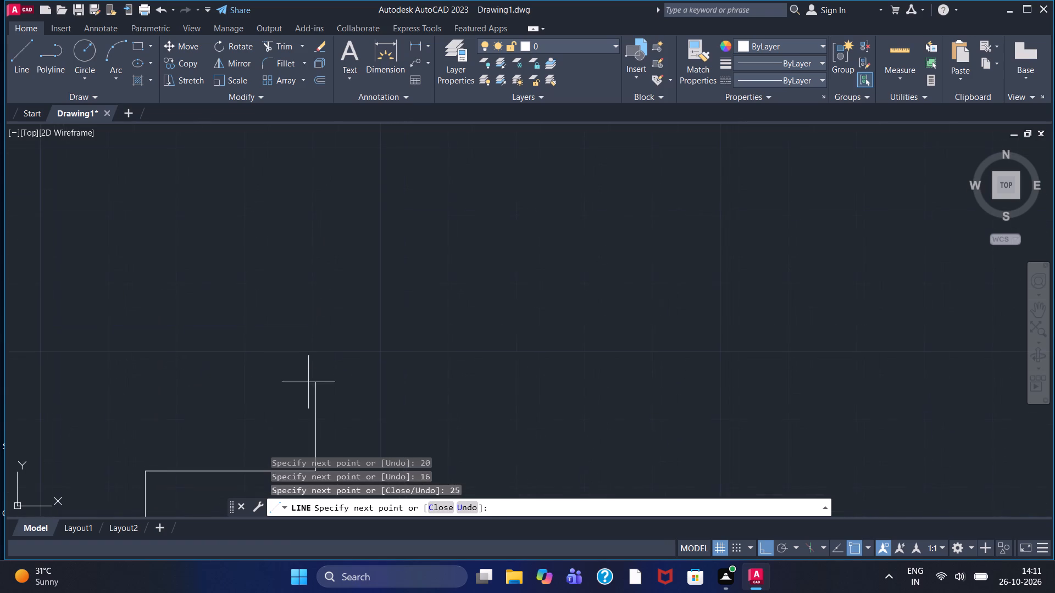
scroll(320, 254, down, 1)
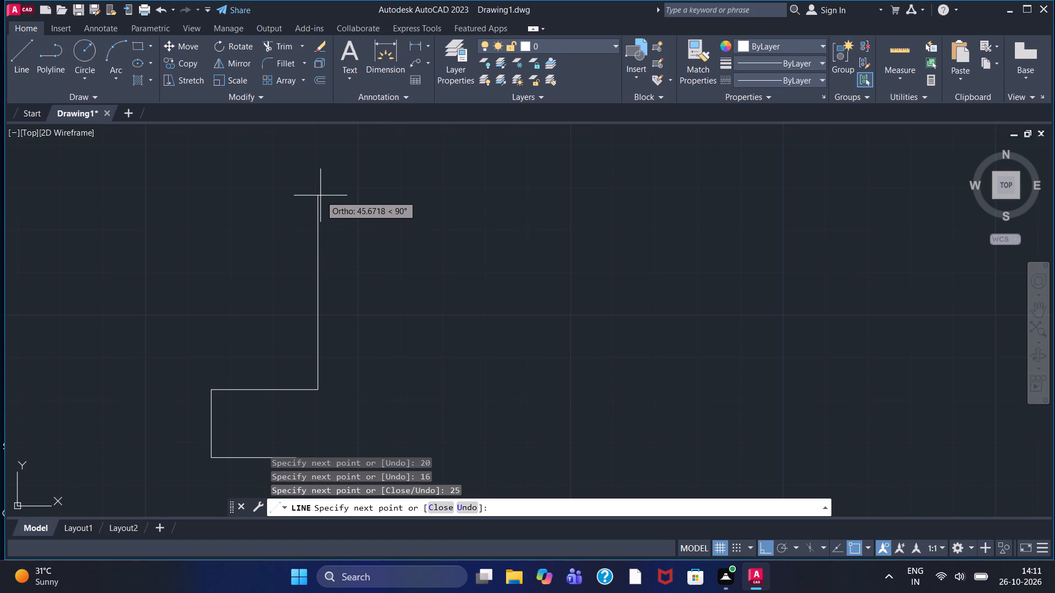
text(45)
key(Return)
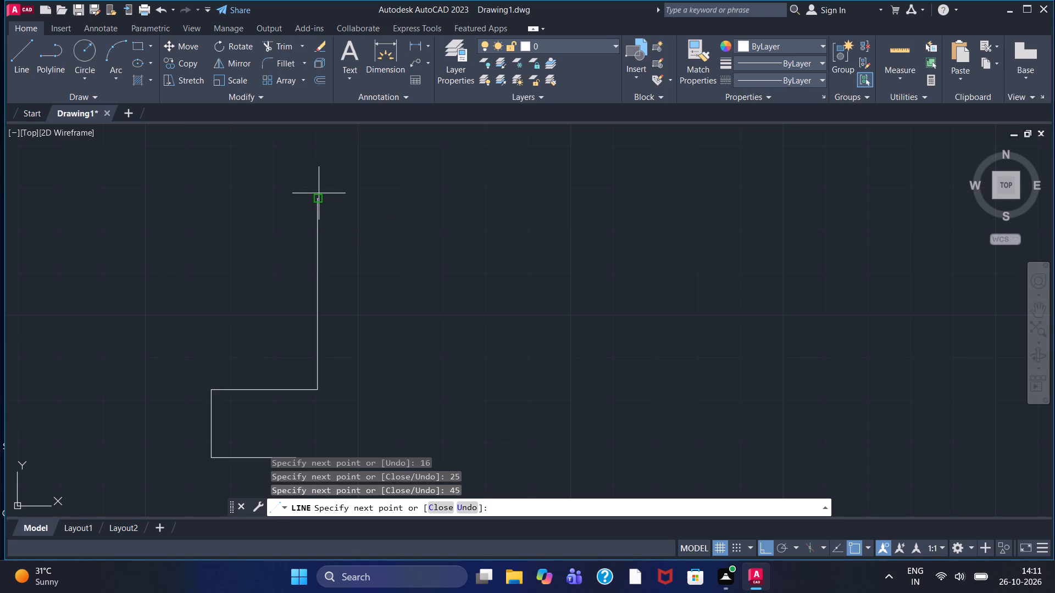
key(1)
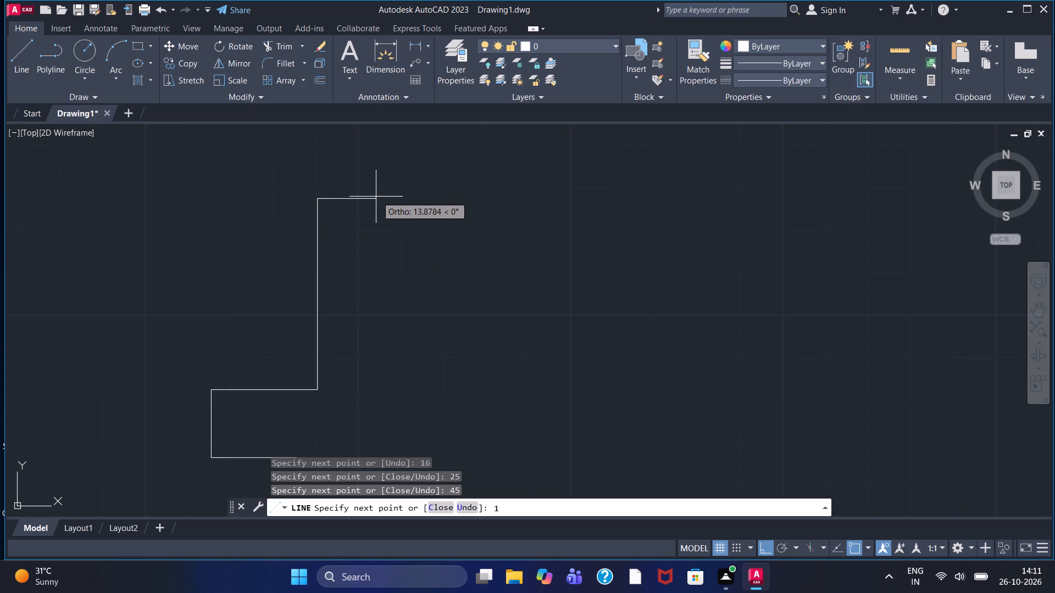
key(0)
key(0)
key(Return)
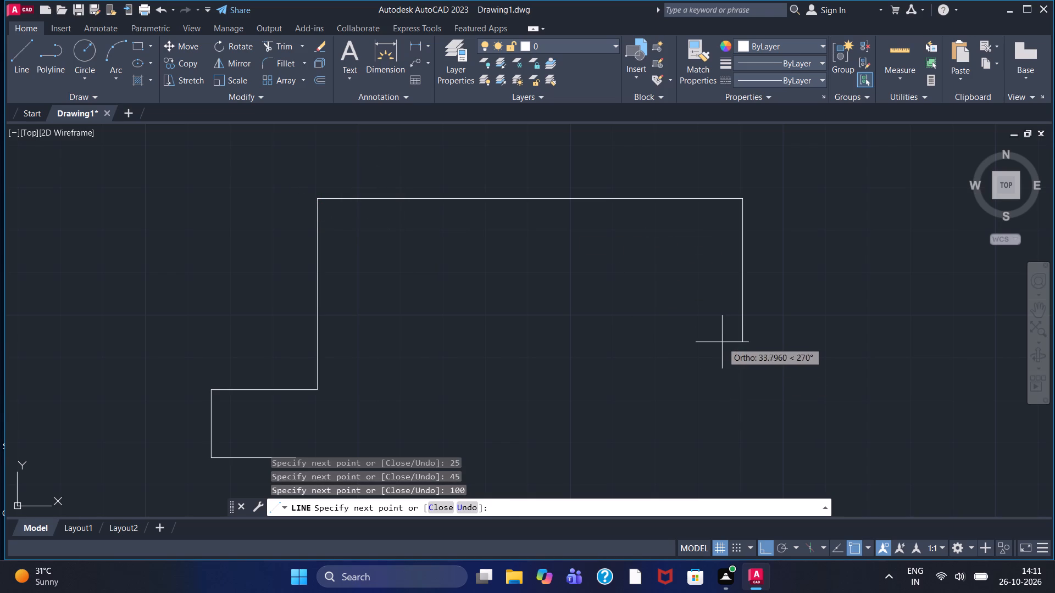
text(45)
key(Return)
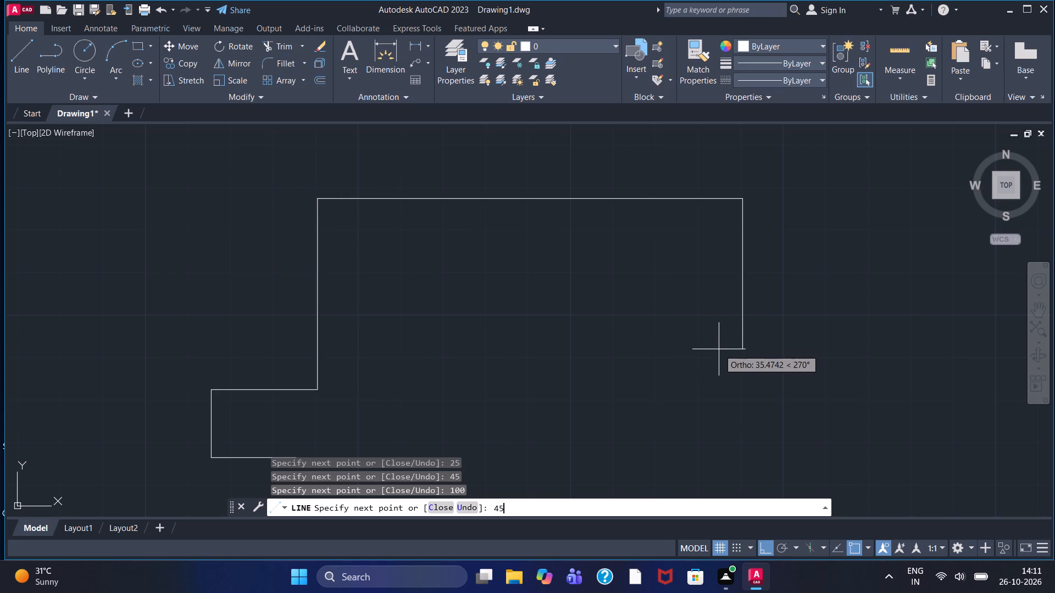
Finish the outline with lines 20 to the right and 16 down, and a bottom edge back to the starting point.
middle_drag(592, 368, 586, 293)
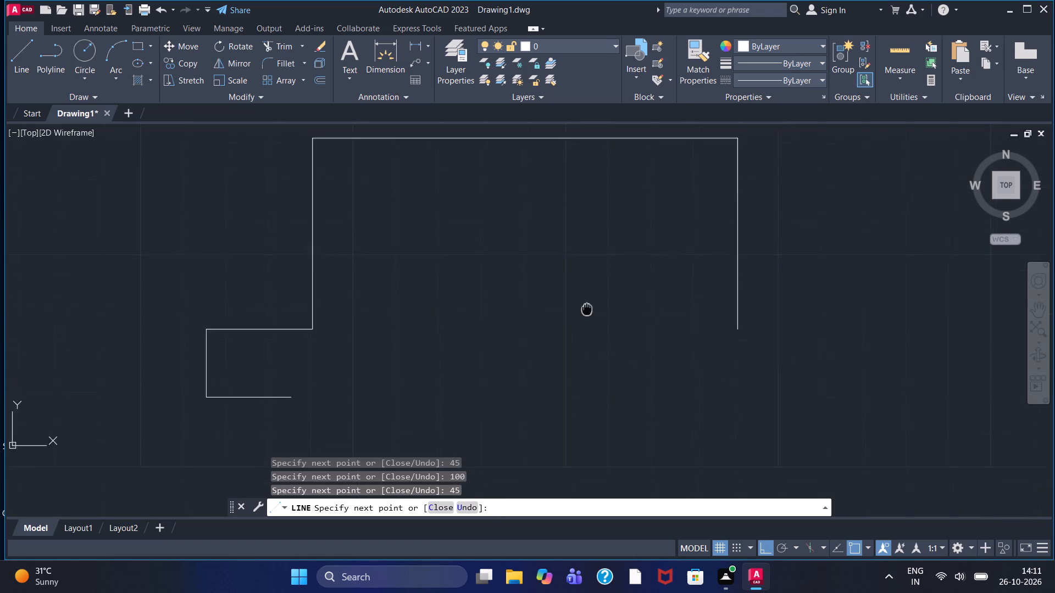
middle_drag(586, 293, 571, 245)
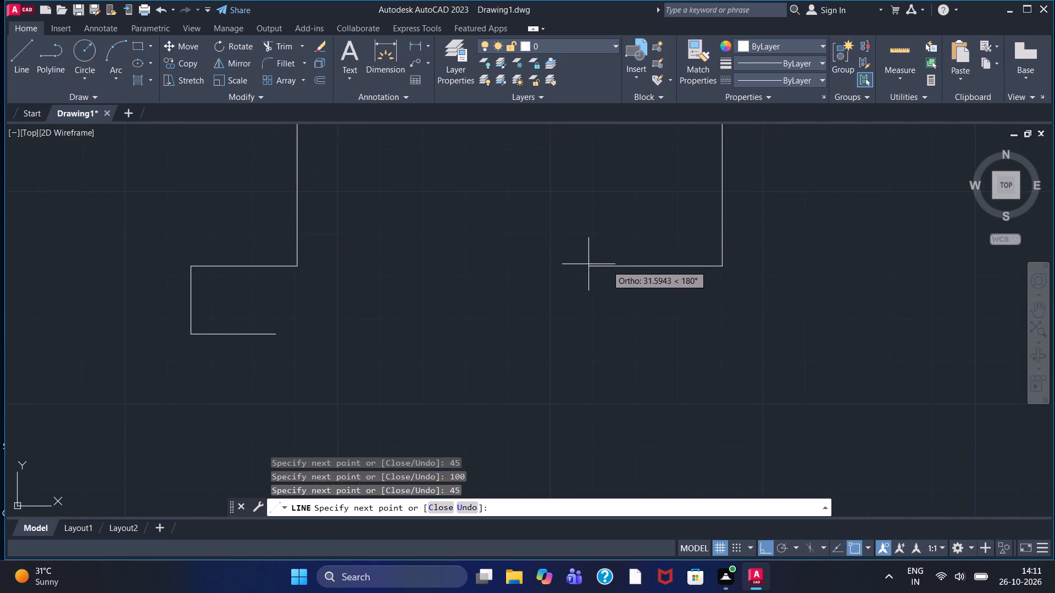
text(20)
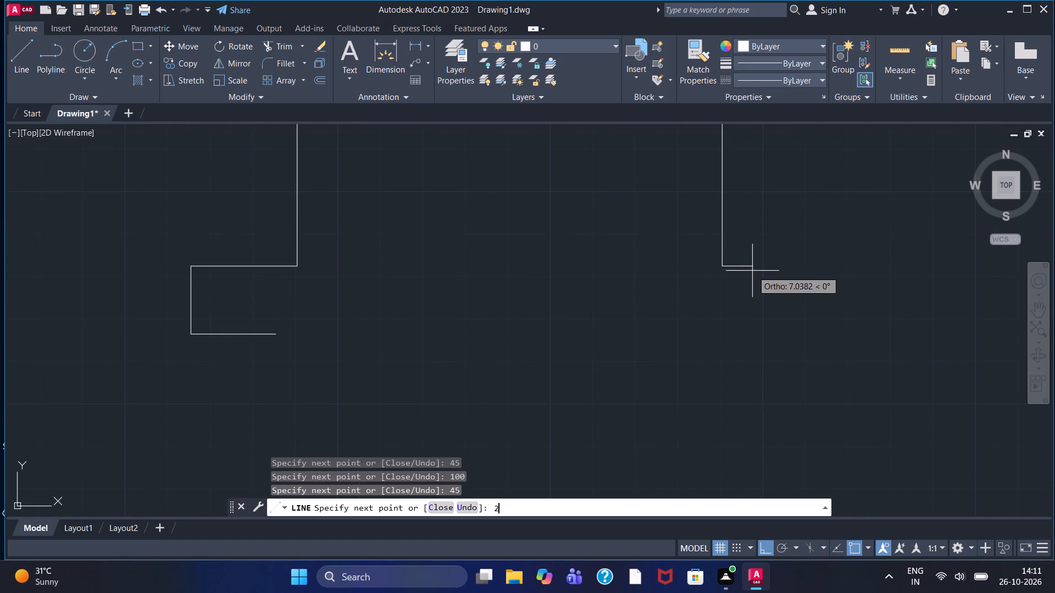
key(Return)
key(1)
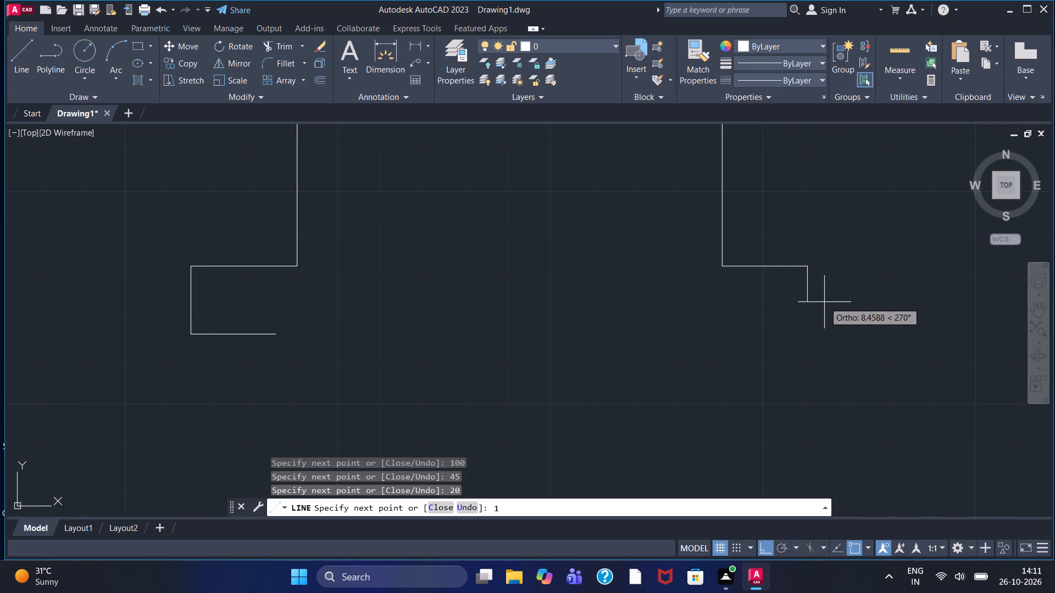
key(6)
key(Return)
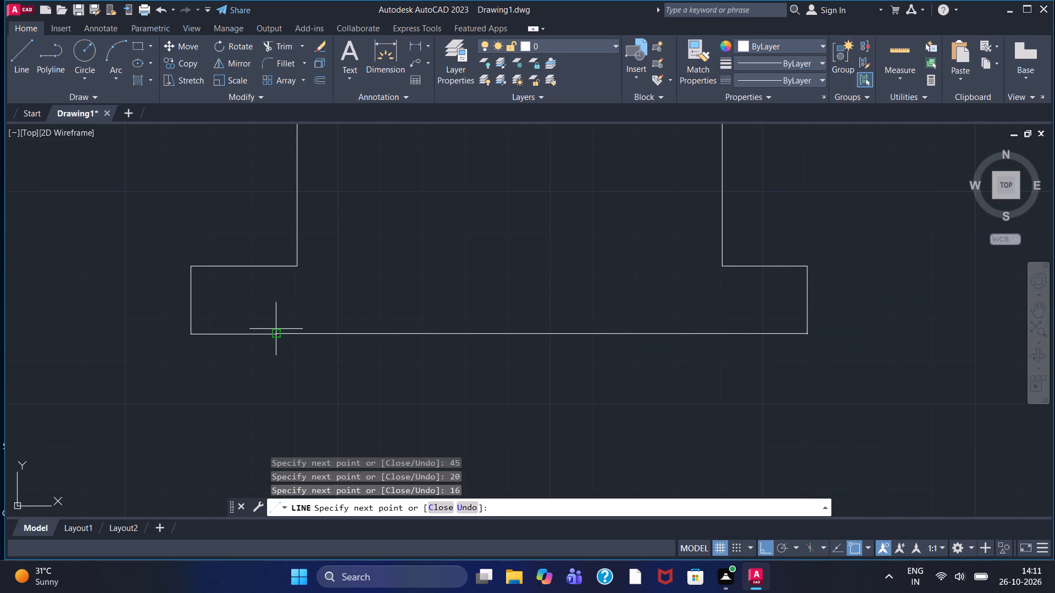
click(276, 330)
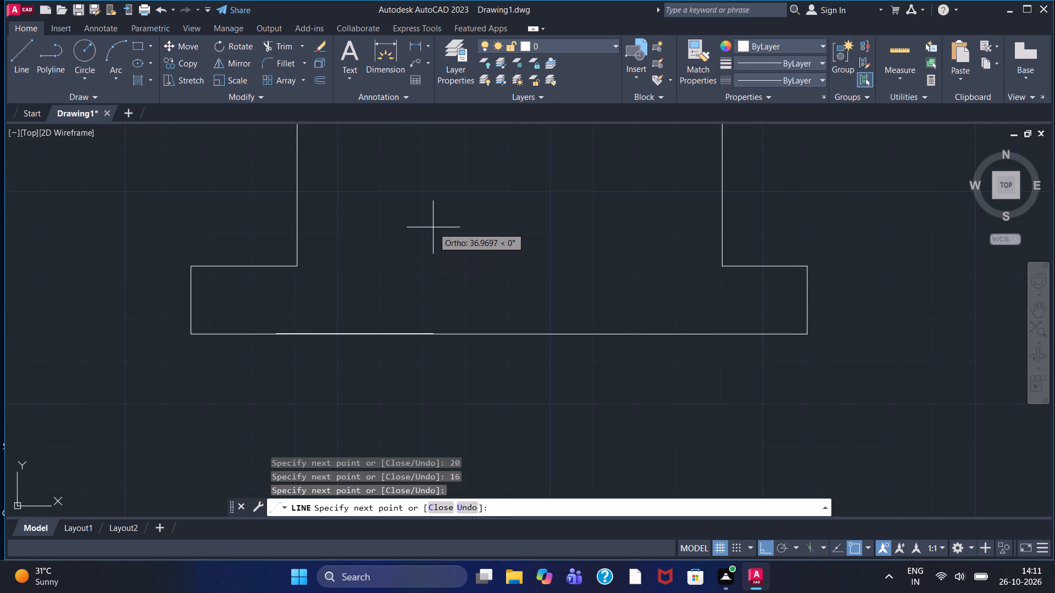
right_click(433, 226)
click(458, 239)
Draw a vertical line from the midpoint of the outline's top edge down to slightly below the bottom edge.
middle_drag(458, 235, 451, 369)
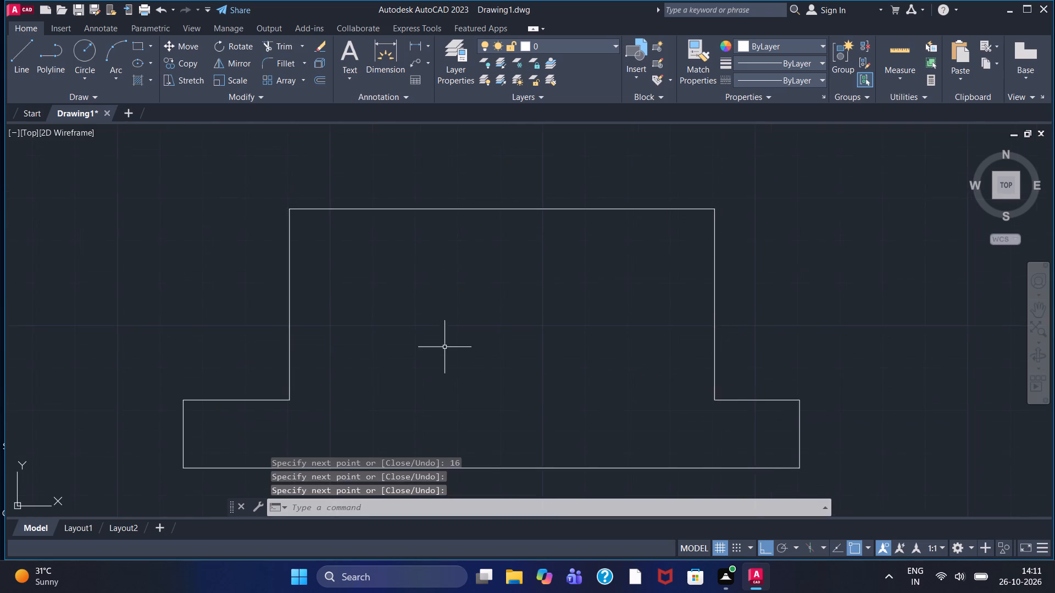
scroll(443, 344, down, 1)
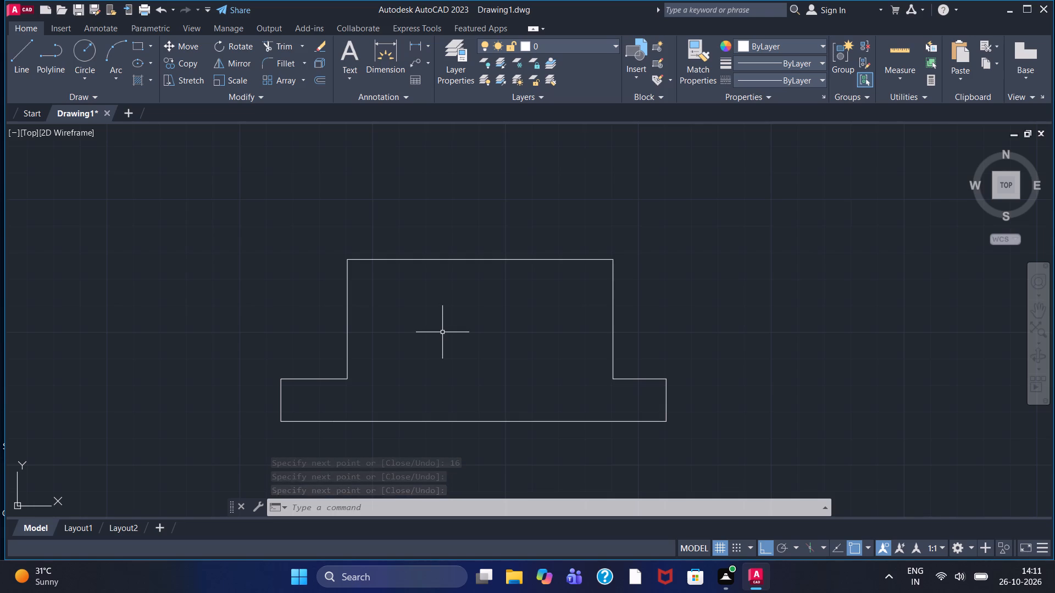
scroll(442, 332, up, 1)
scroll(442, 332, down, 1)
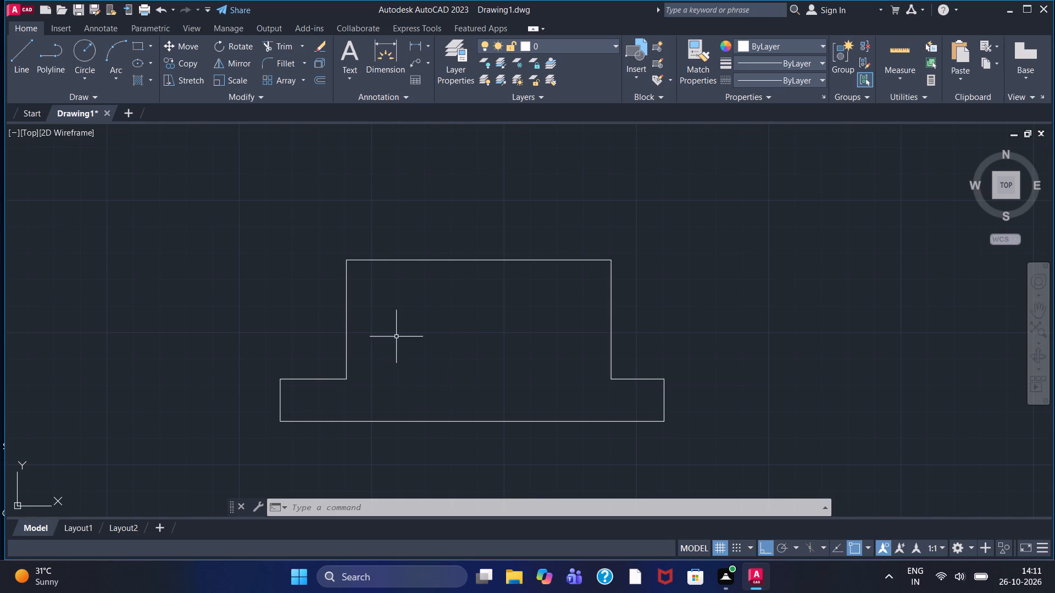
click(30, 60)
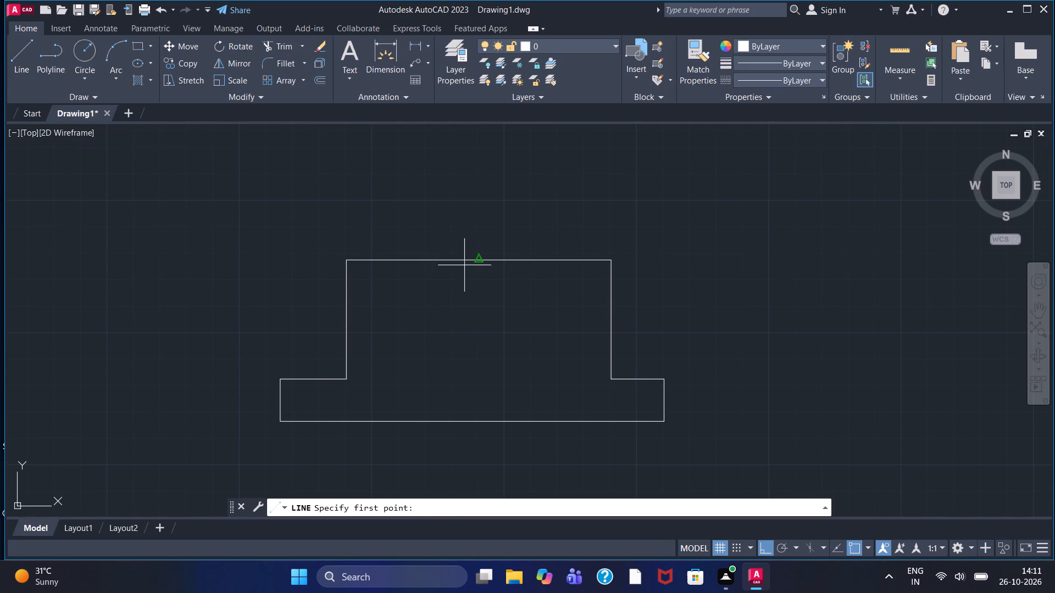
click(480, 257)
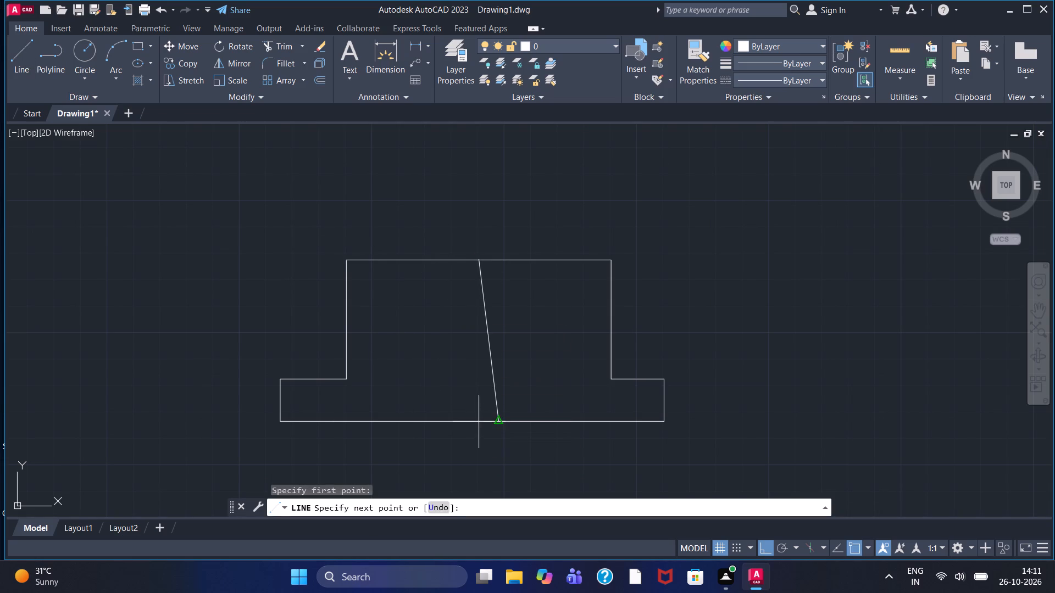
click(468, 456)
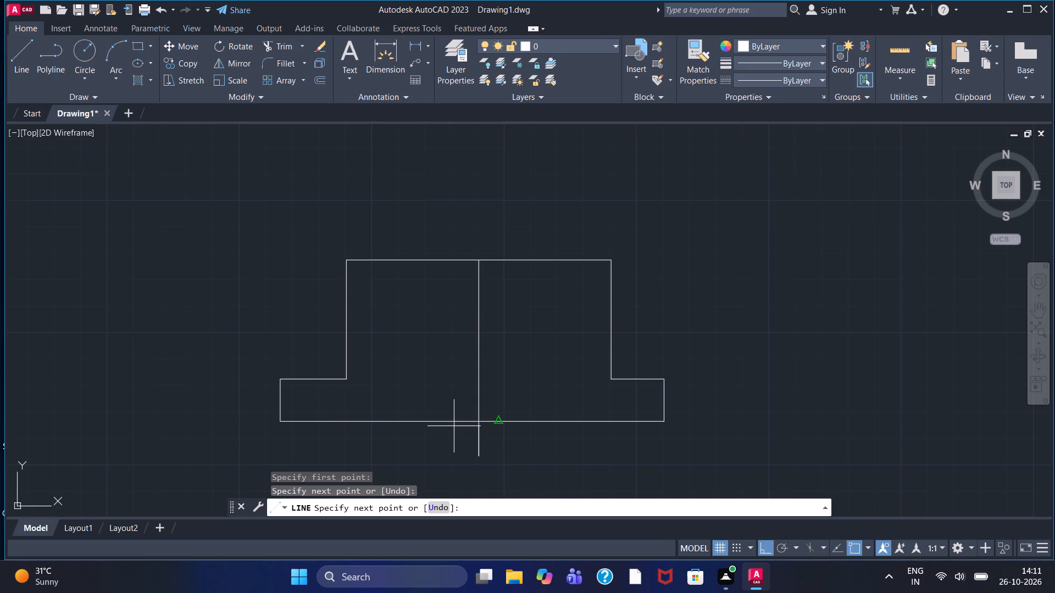
right_click(453, 426)
click(482, 272)
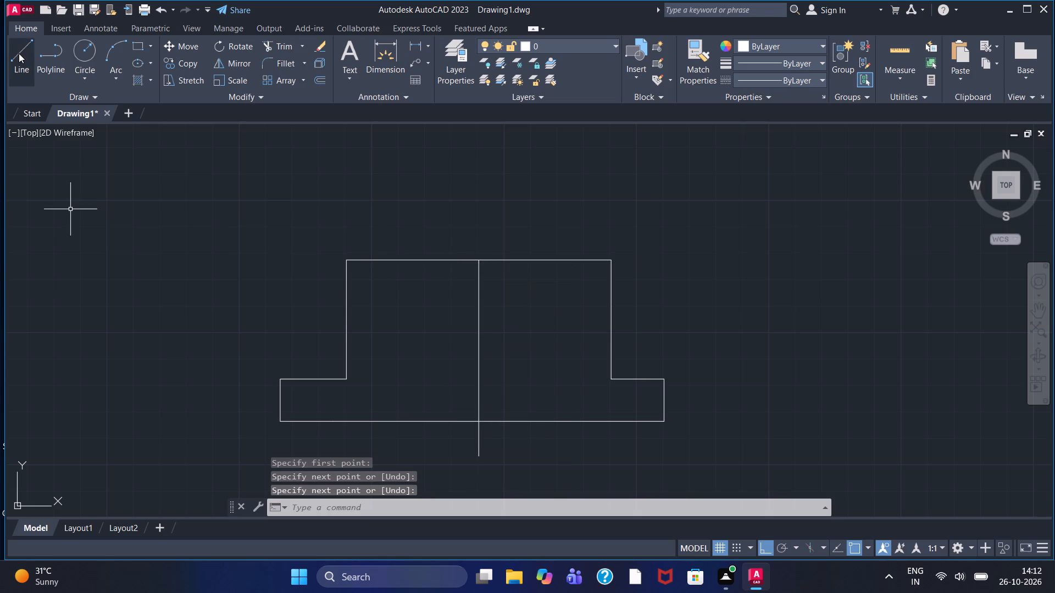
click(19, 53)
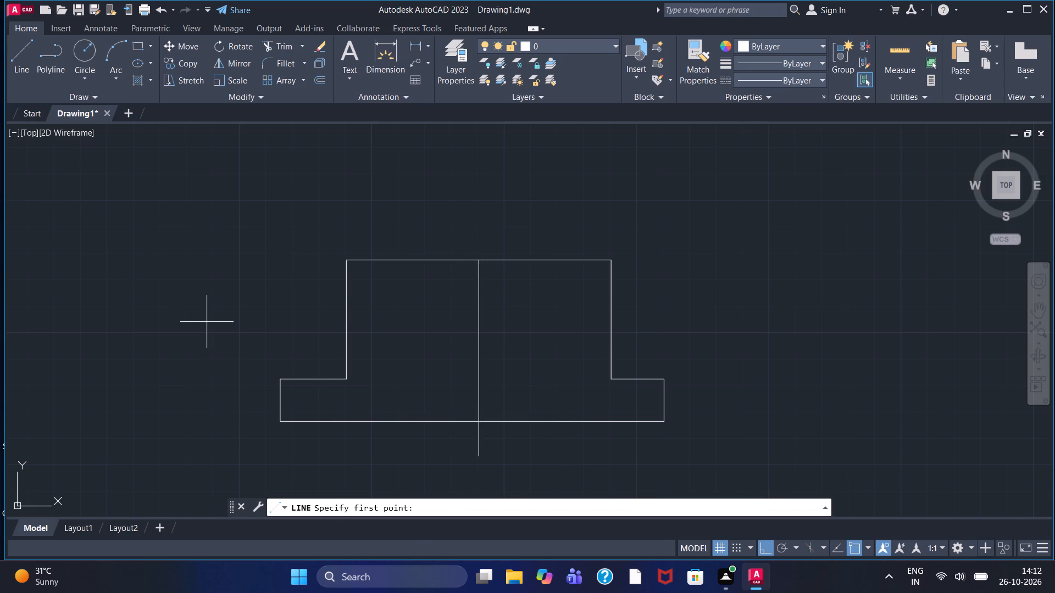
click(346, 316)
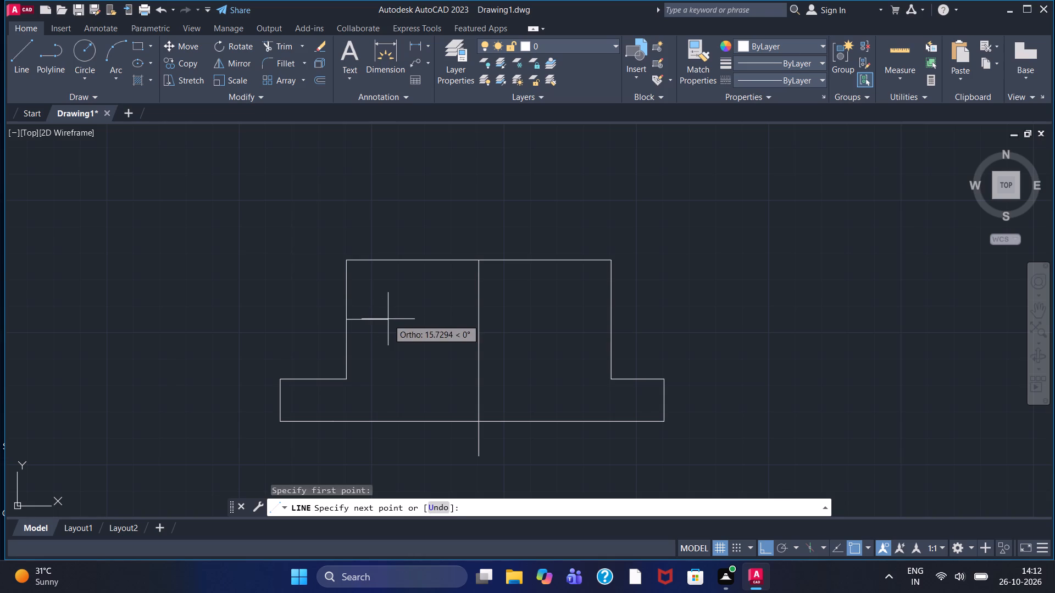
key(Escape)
Delete the left vertical edge of the raised block.
click(347, 315)
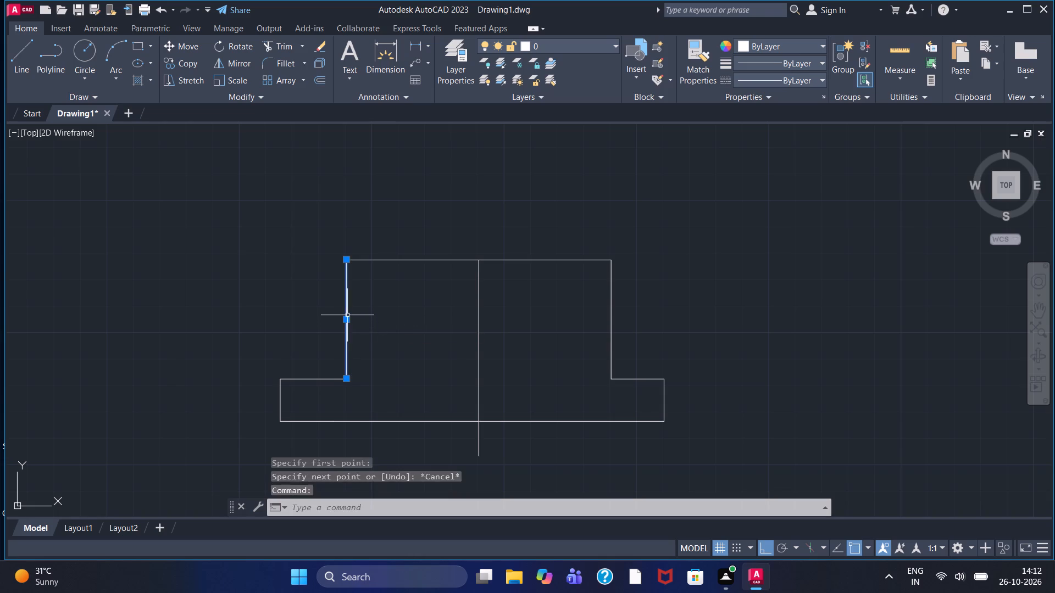
key(Delete)
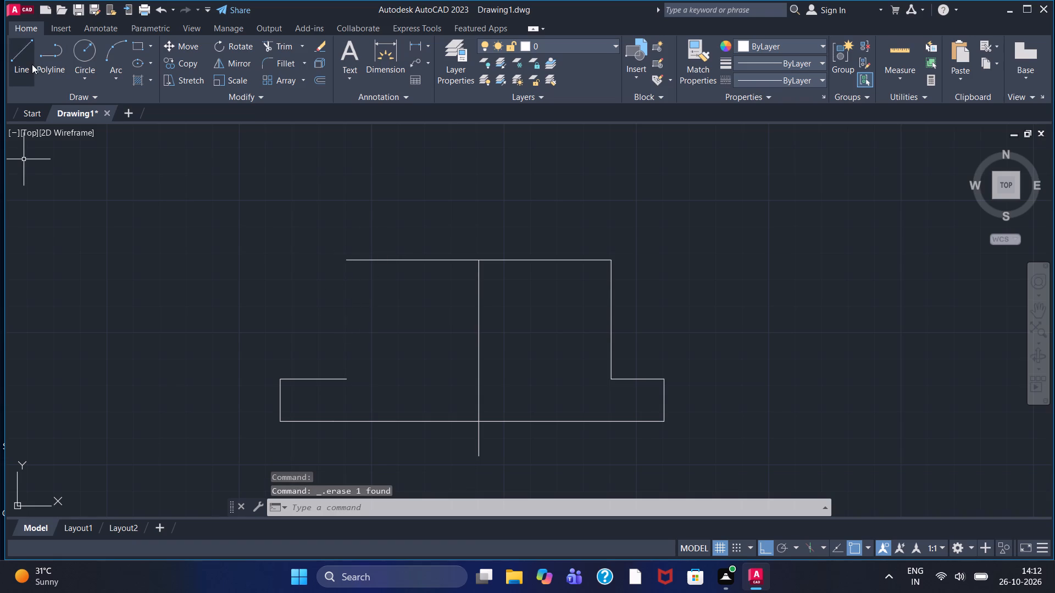
Draw a taller raised block from the left step's inner corner: lines 106 up, 100 to the right, and down to the old top-right corner.
click(32, 64)
click(349, 379)
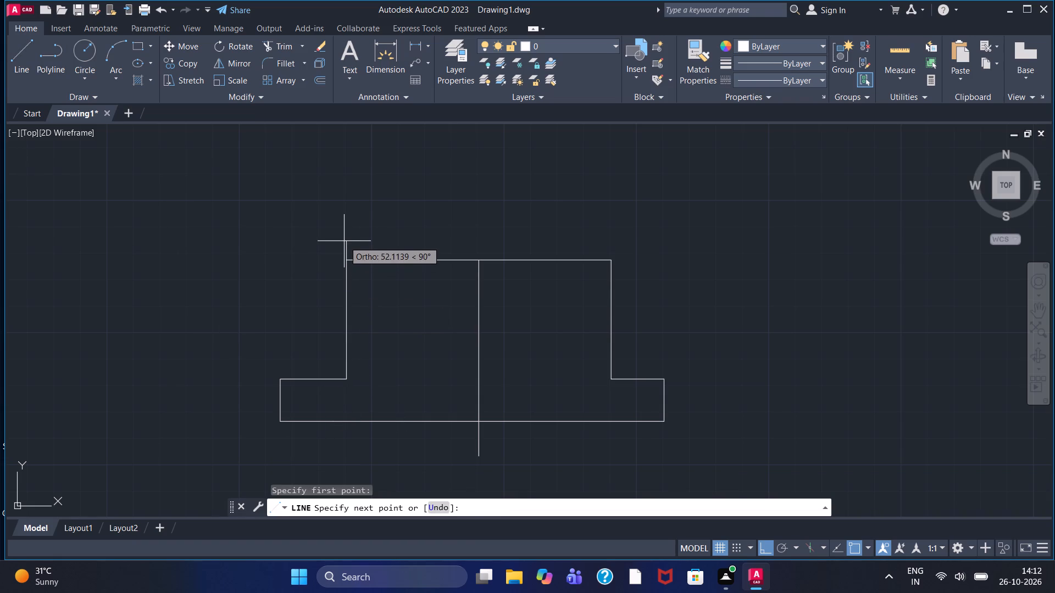
text(112)
key(BackSpace)
key(BackSpace)
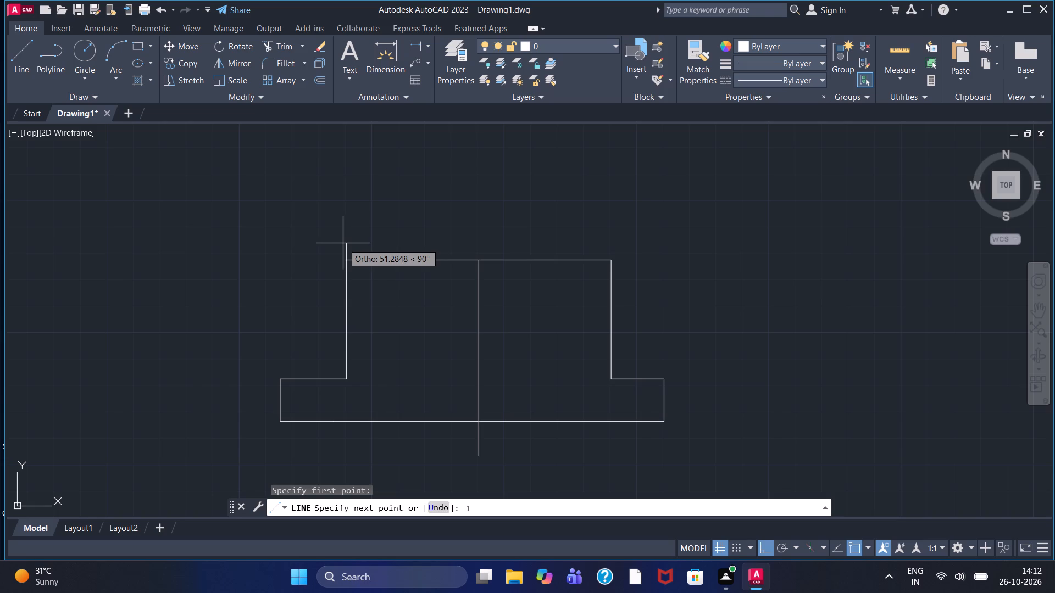
text(06)
key(Return)
scroll(345, 245, down, 2)
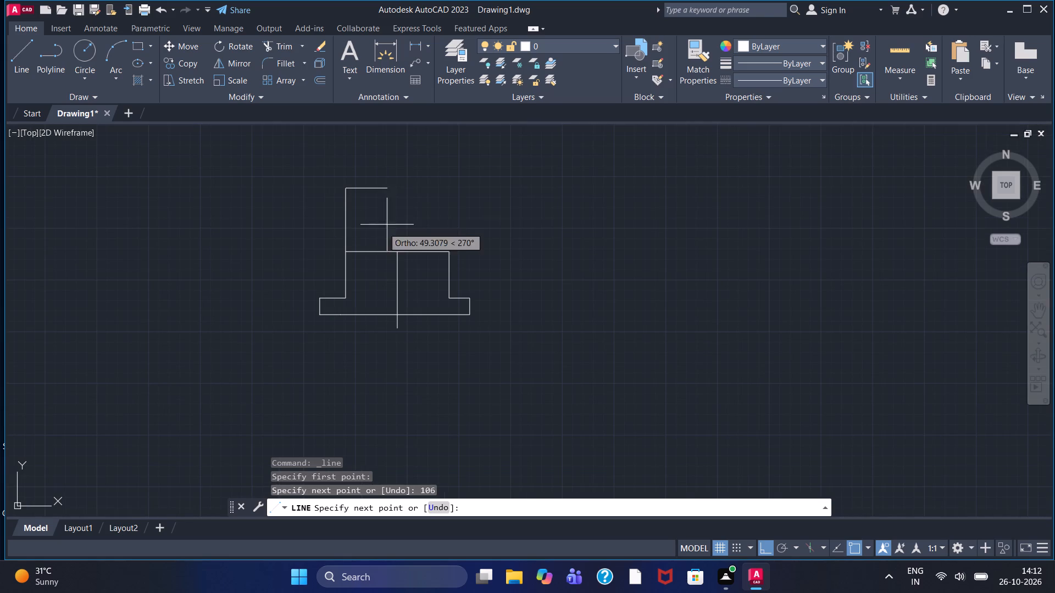
text(100)
key(Return)
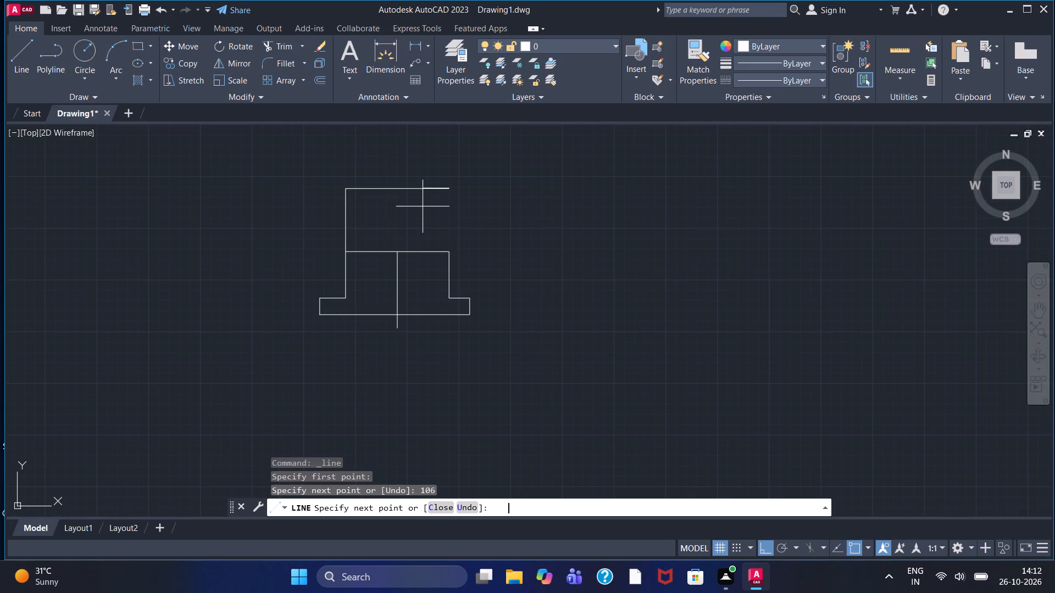
click(448, 251)
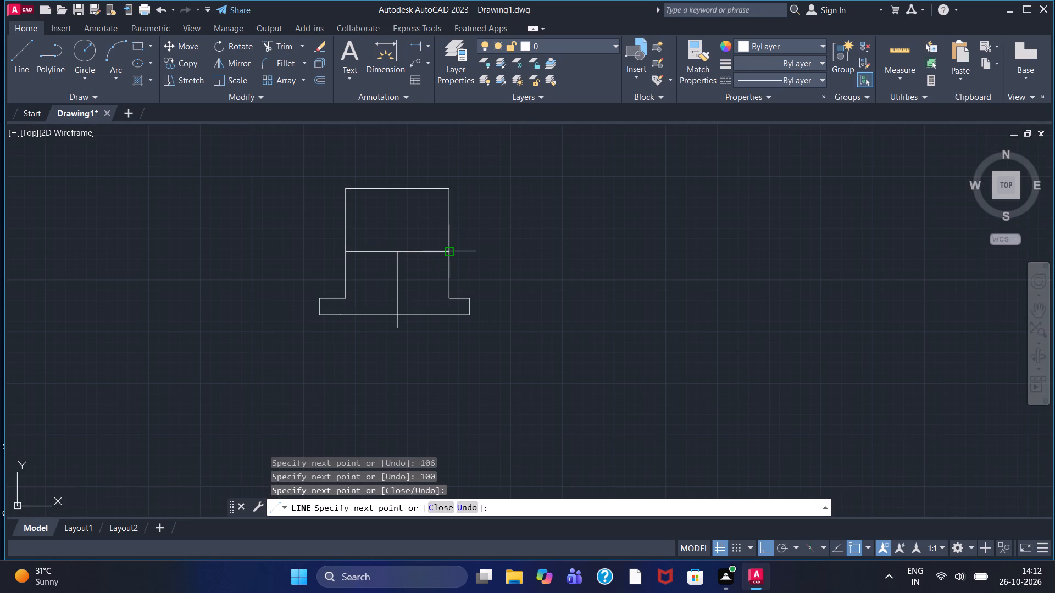
right_click(470, 226)
click(487, 232)
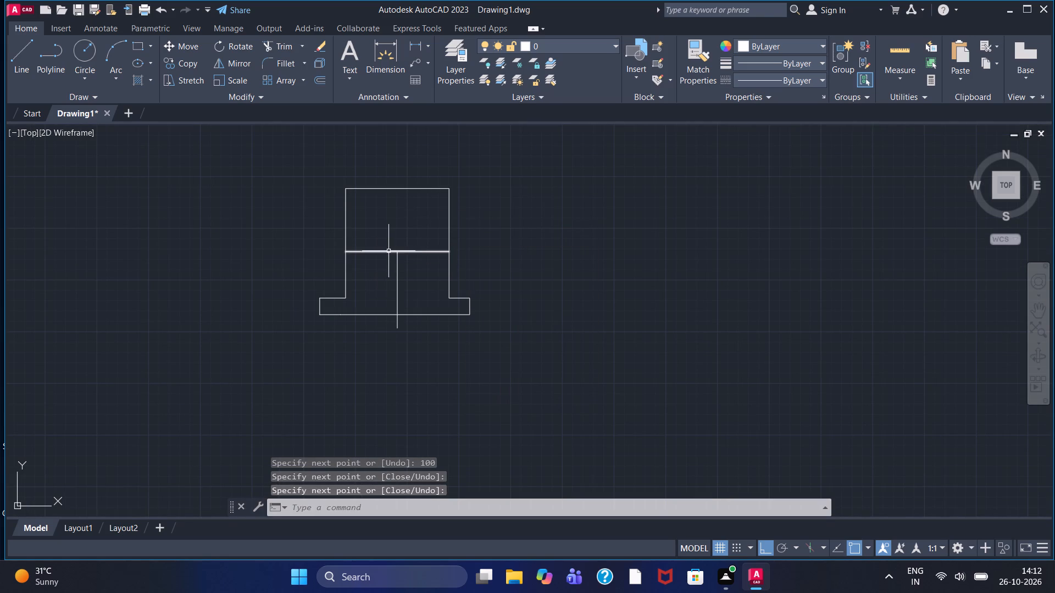
Delete the old top edge that crosses the inside of the taller block.
click(386, 251)
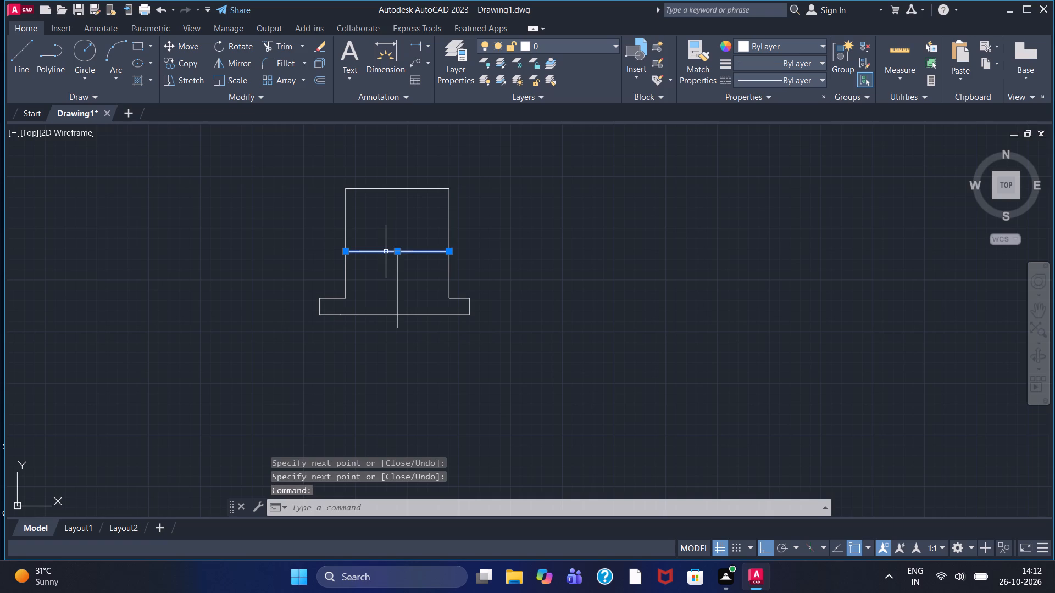
key(Delete)
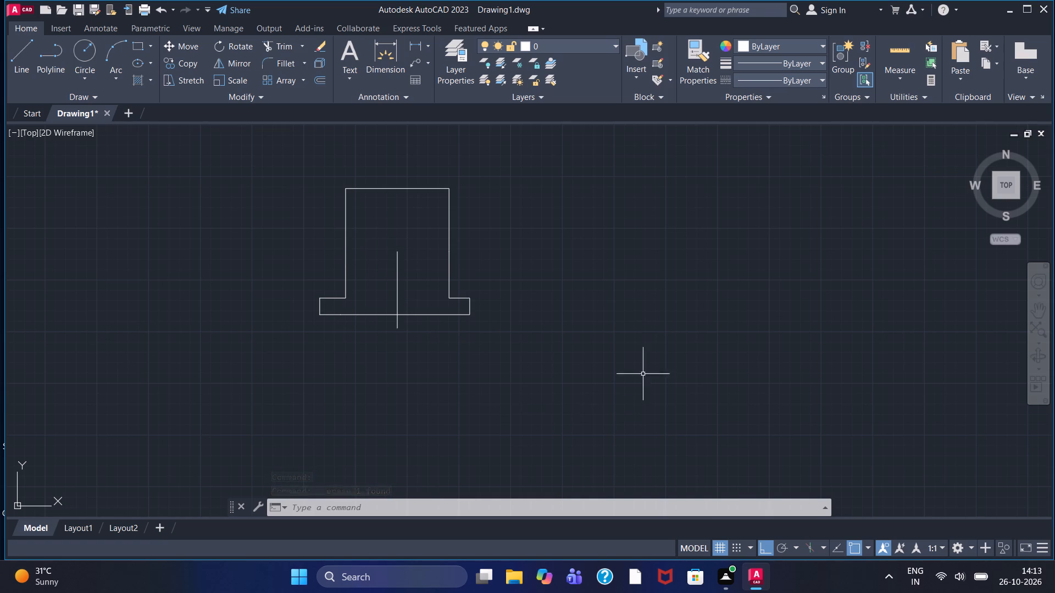
Draw a horizontal line from the midpoint of the block's left edge to slightly past the vertical centre line.
click(17, 52)
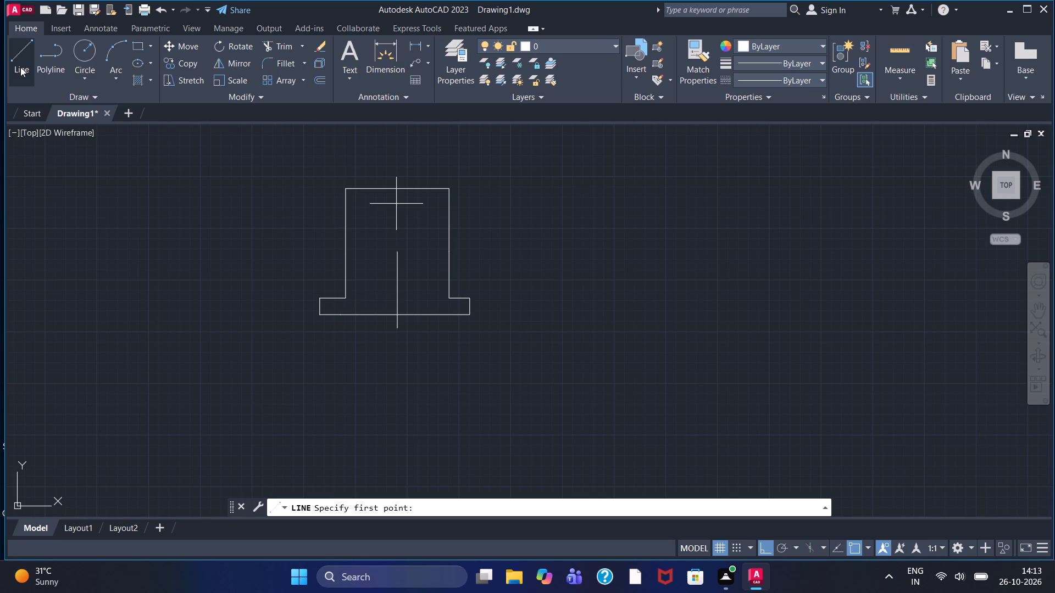
click(345, 246)
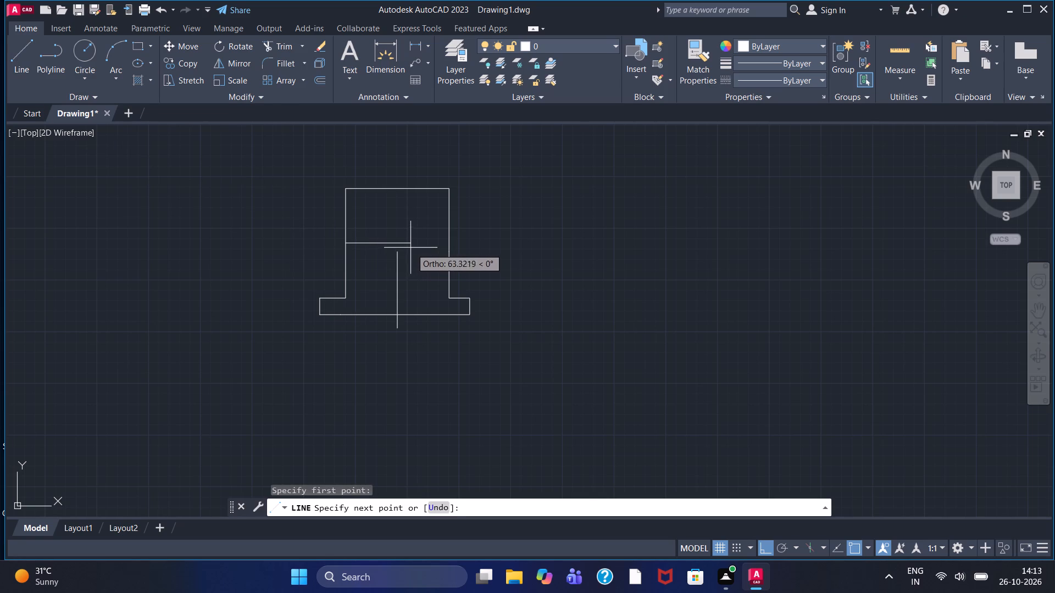
click(409, 247)
right_click(408, 247)
click(432, 253)
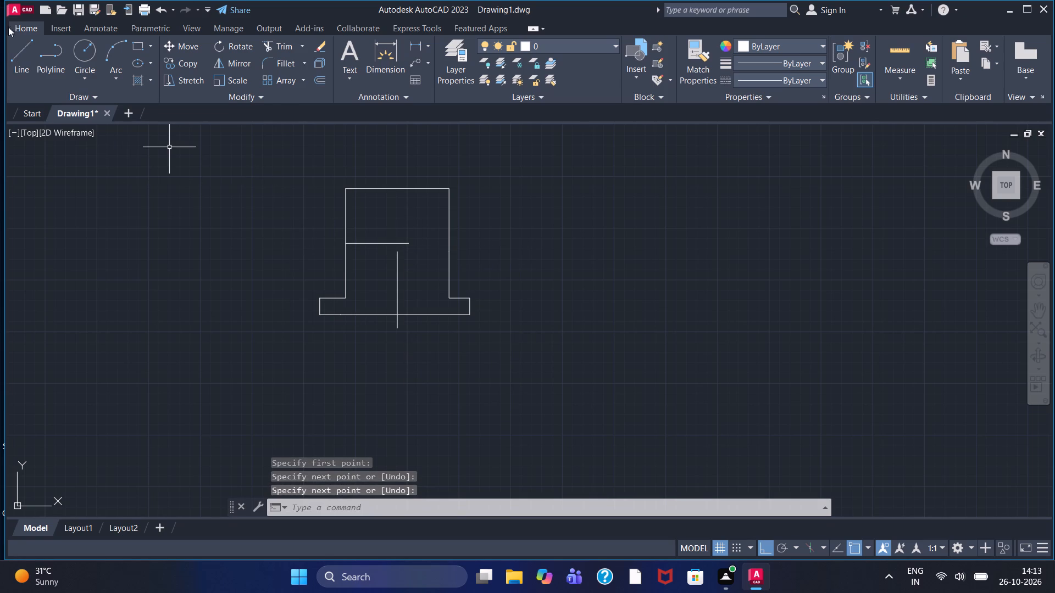
Draw a vertical line from the centre line's upper end up past the horizontal line.
click(29, 56)
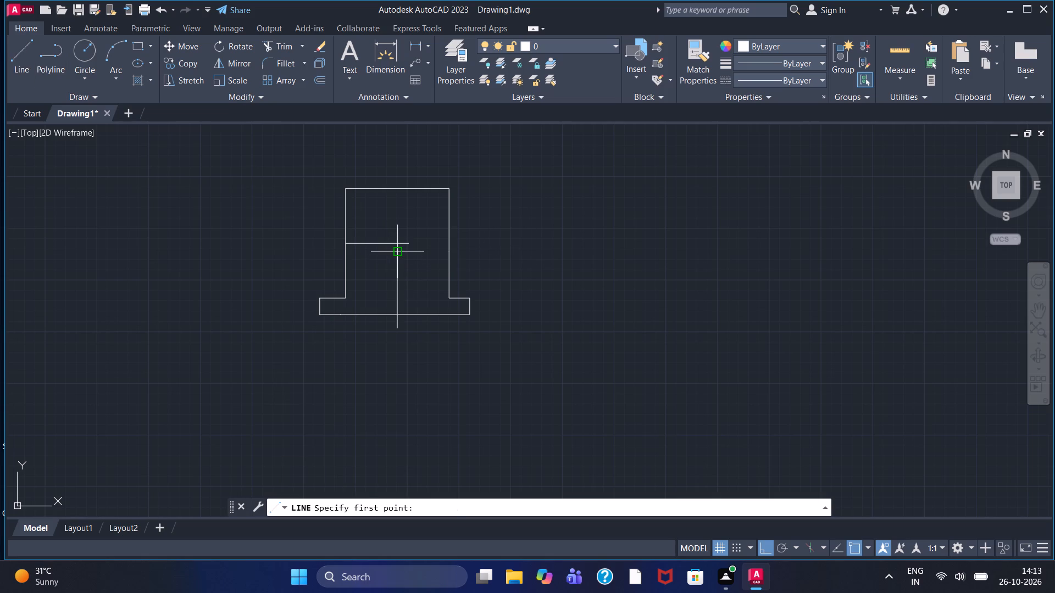
click(395, 252)
click(391, 212)
right_click(391, 212)
click(412, 217)
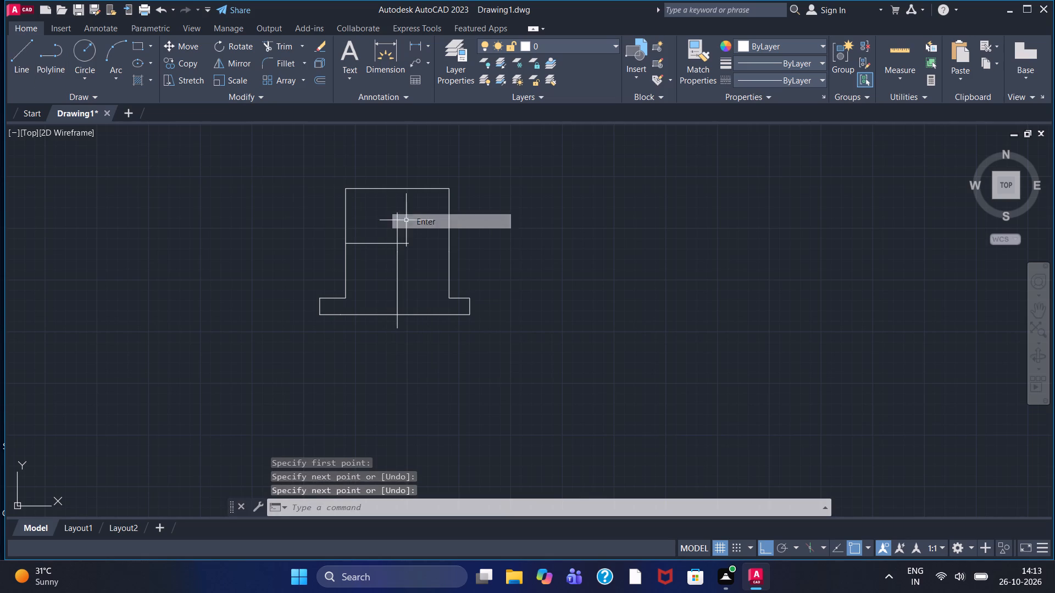
Trim the overhanging ends of the vertical and horizontal centre lines so they meet in a corner.
scroll(365, 253, up, 2)
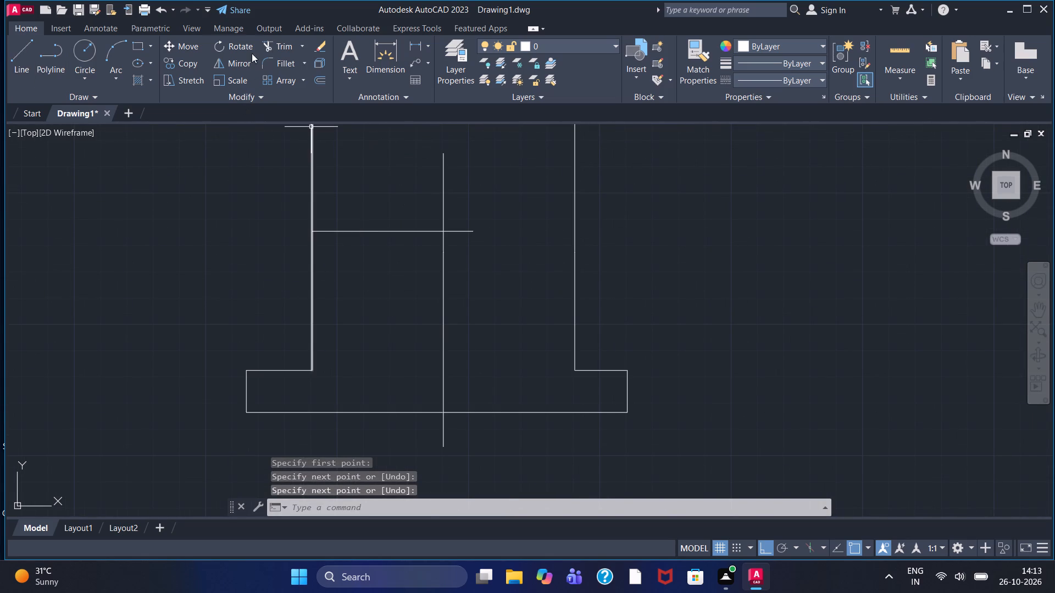
click(273, 42)
click(442, 204)
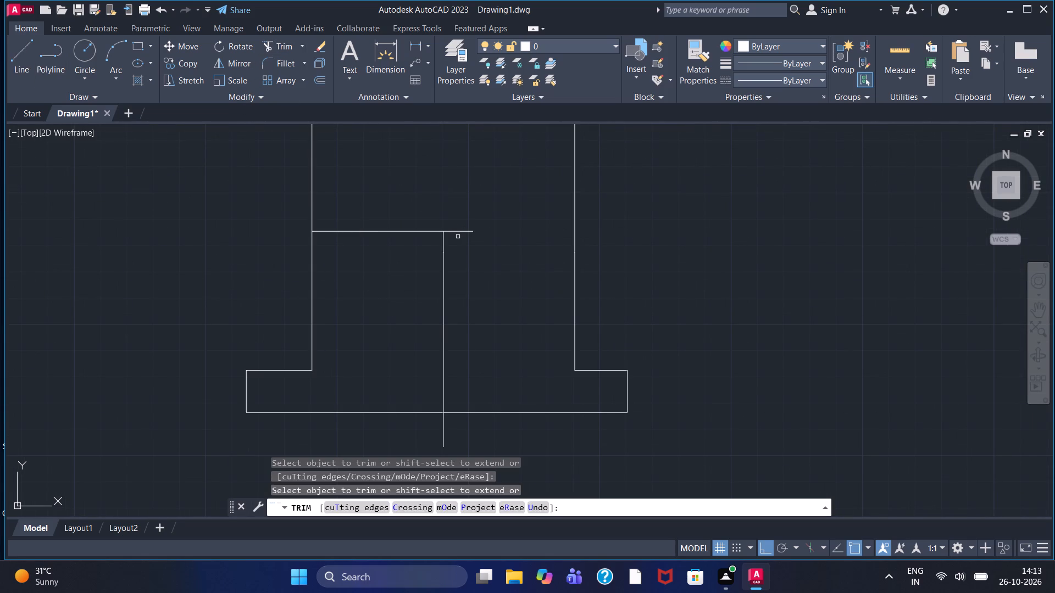
click(458, 231)
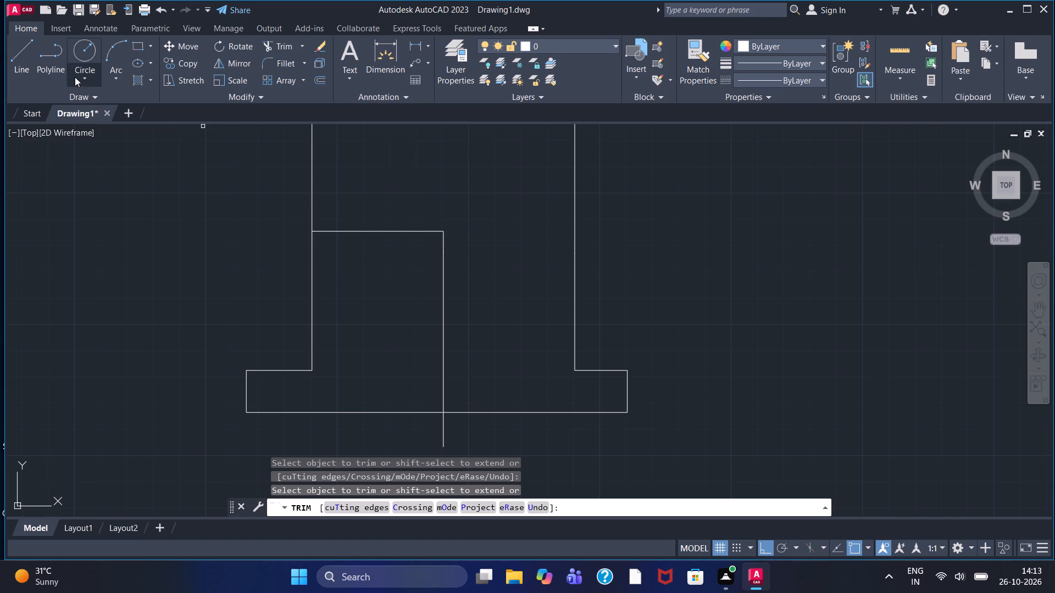
Draw a circle of diameter 66 centred on the corner where the two centre lines meet.
click(77, 78)
click(109, 124)
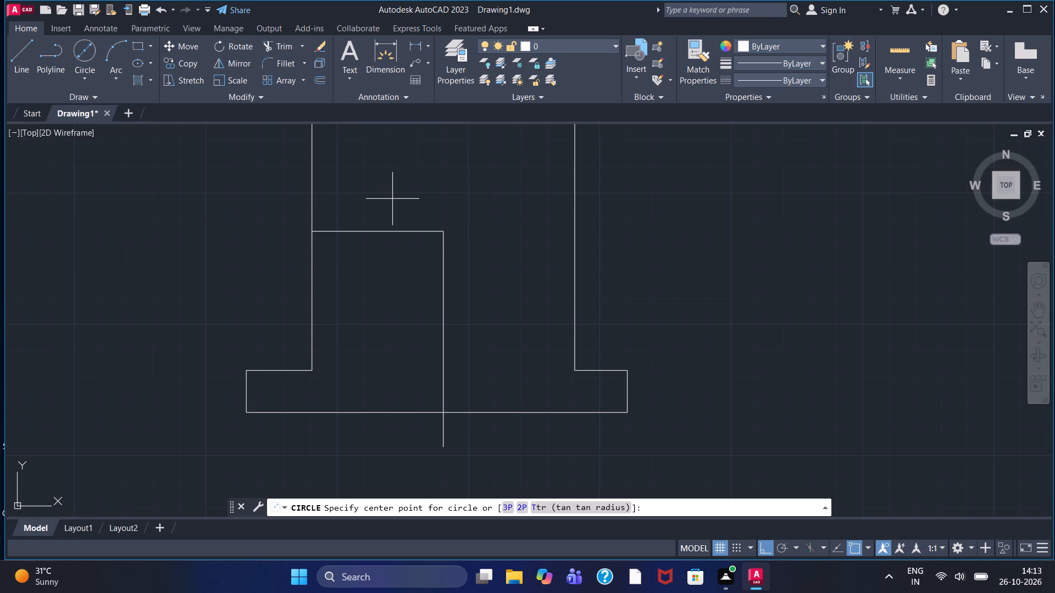
click(443, 232)
key(6)
key(6)
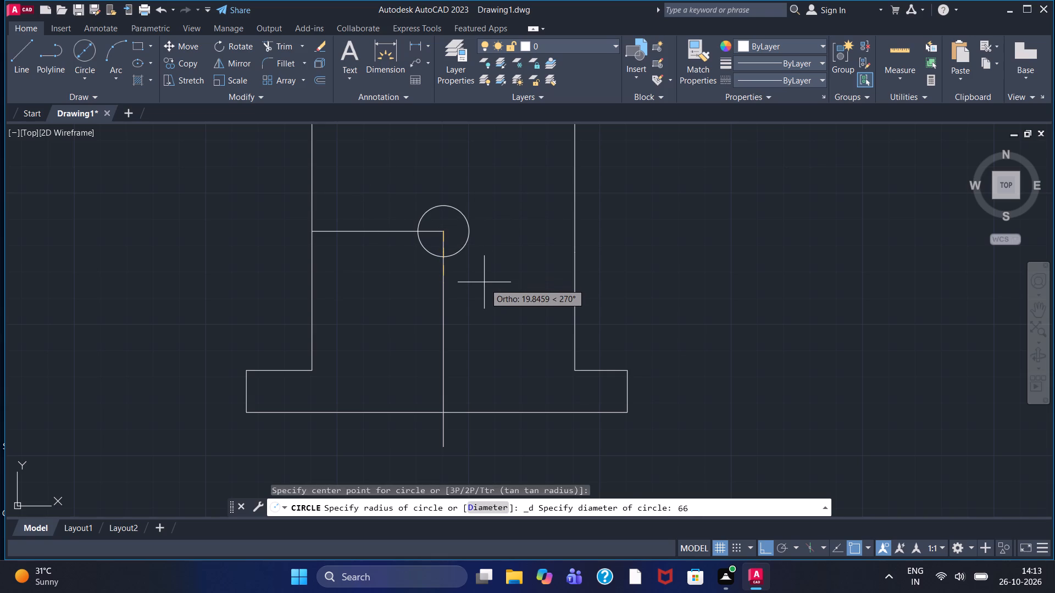
key(Return)
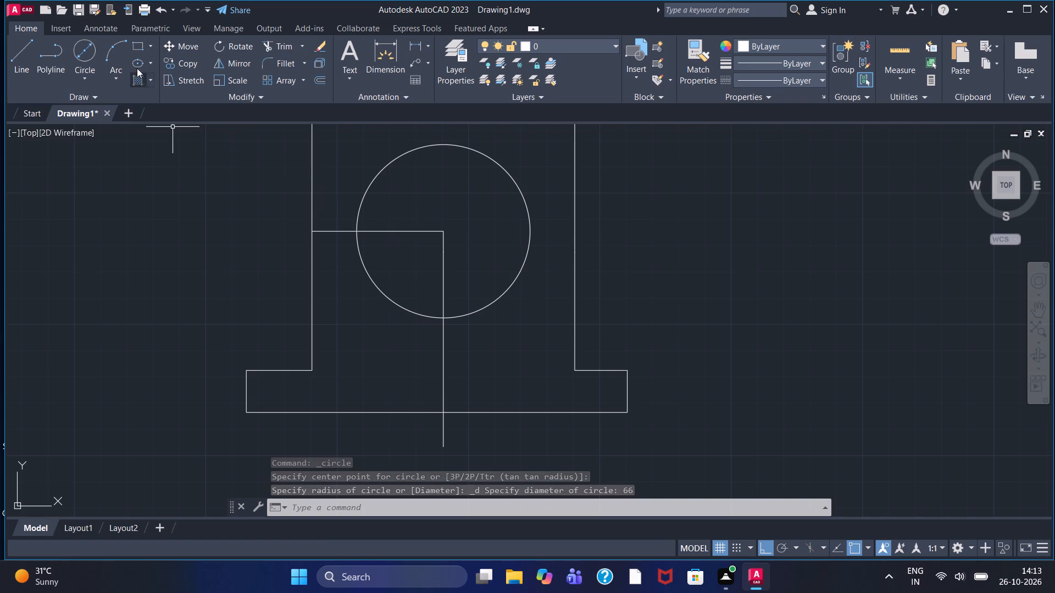
Draw a concentric circle of diameter 60 inside the first circle.
click(86, 49)
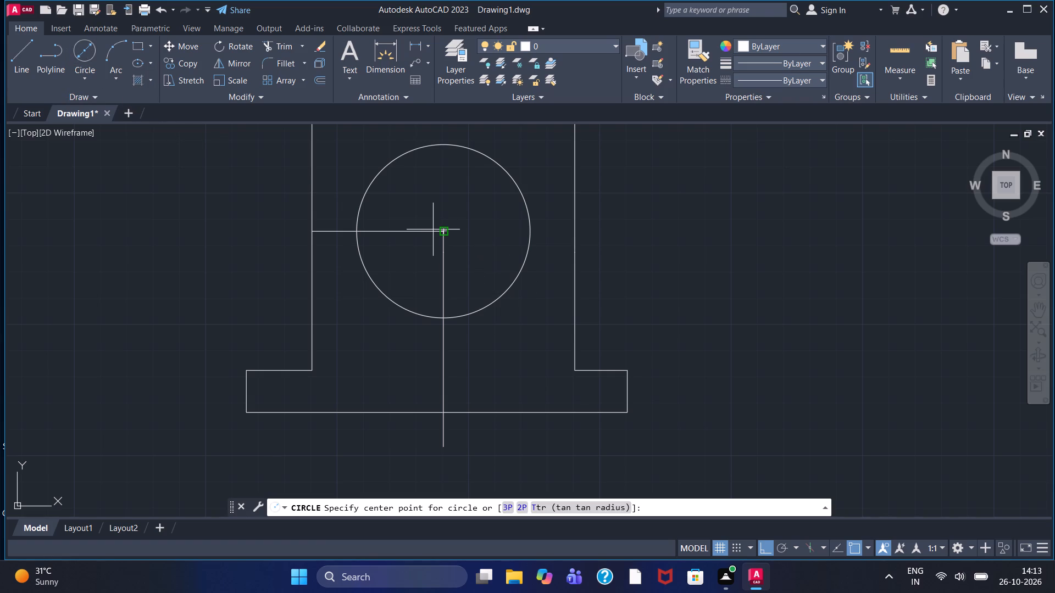
click(440, 233)
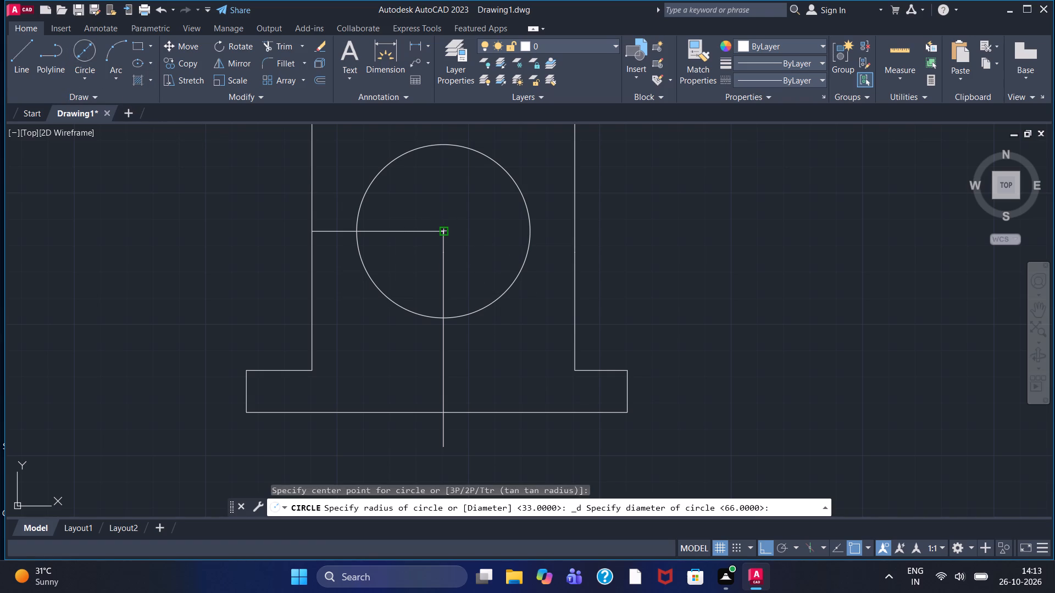
key(6)
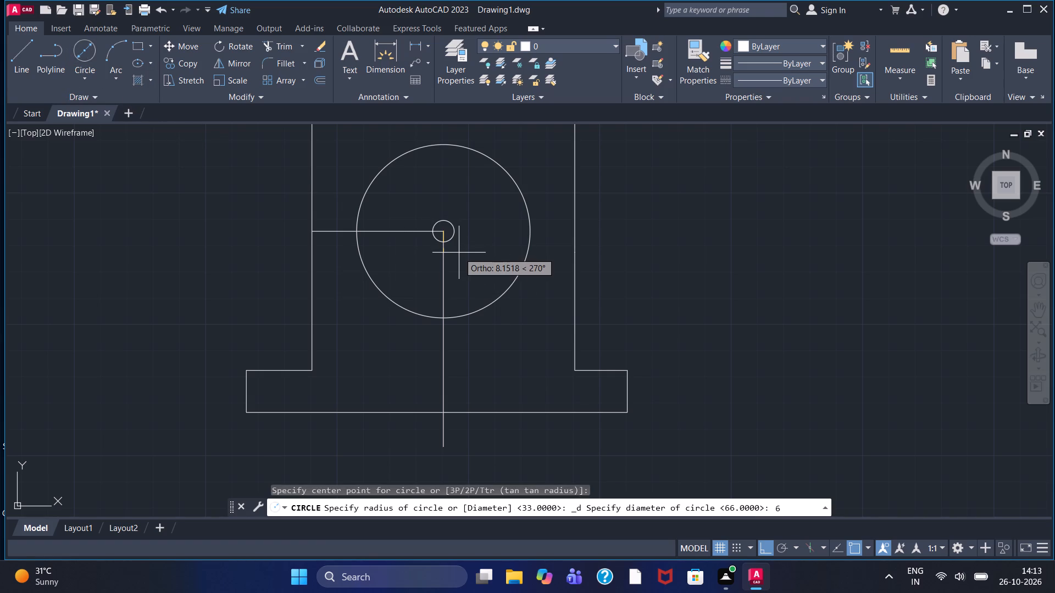
key(0)
key(Return)
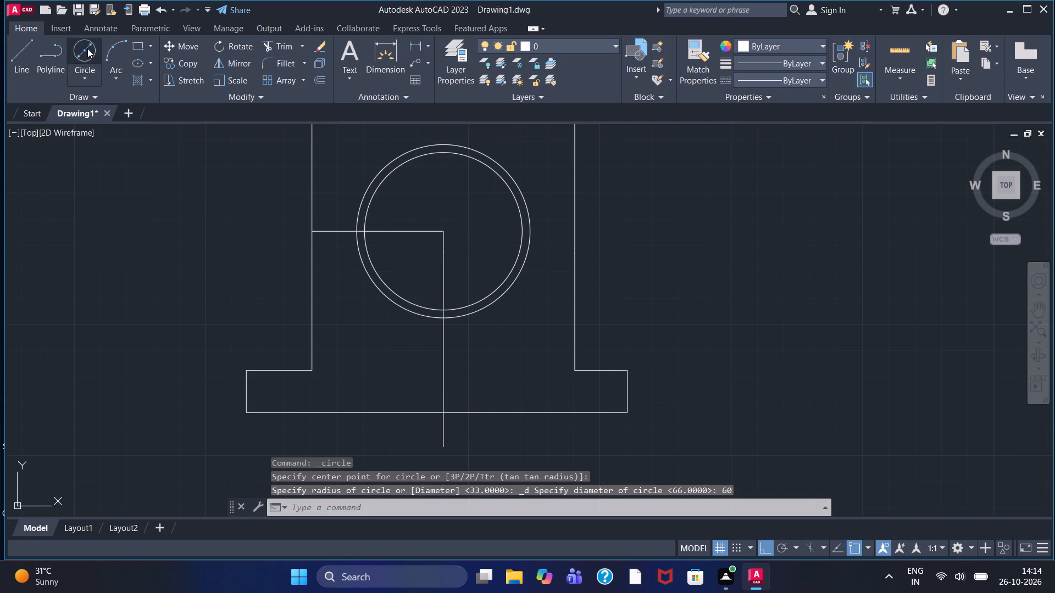
Draw an outer concentric circle of radius 50 about the same centre.
click(92, 104)
click(91, 83)
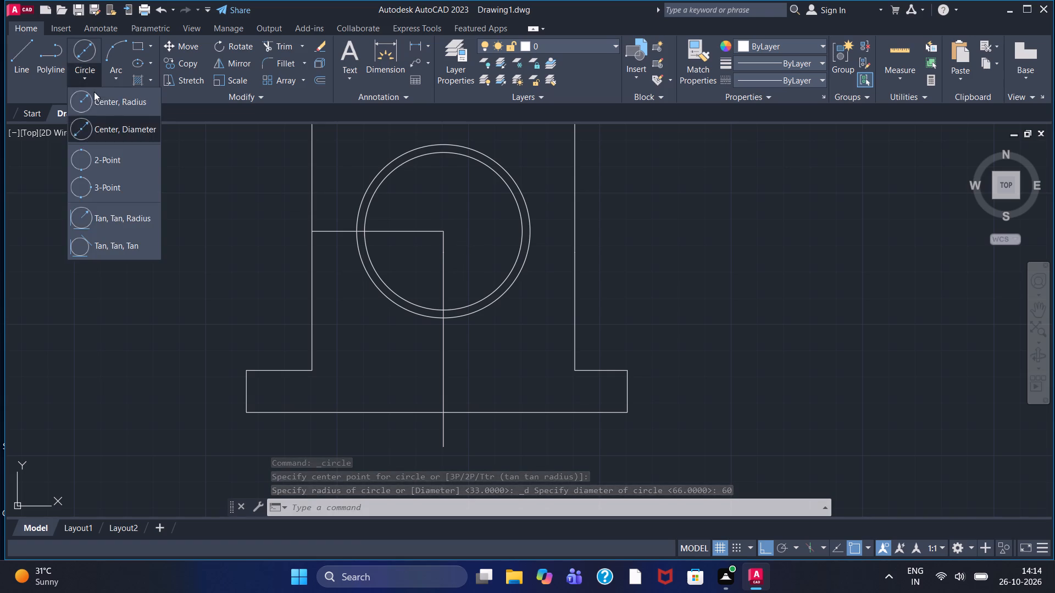
click(101, 100)
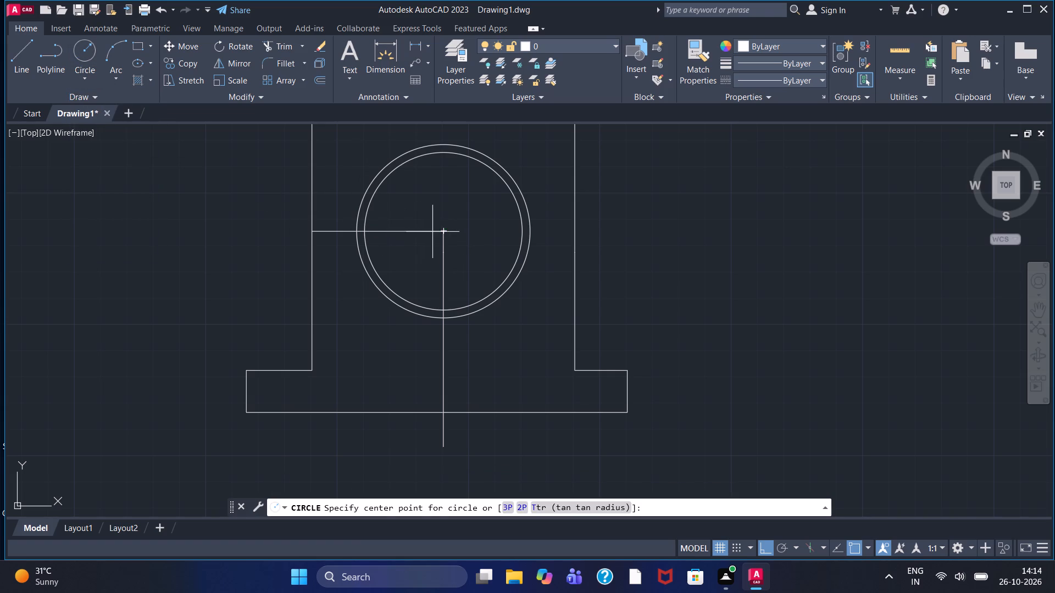
click(445, 233)
text(50)
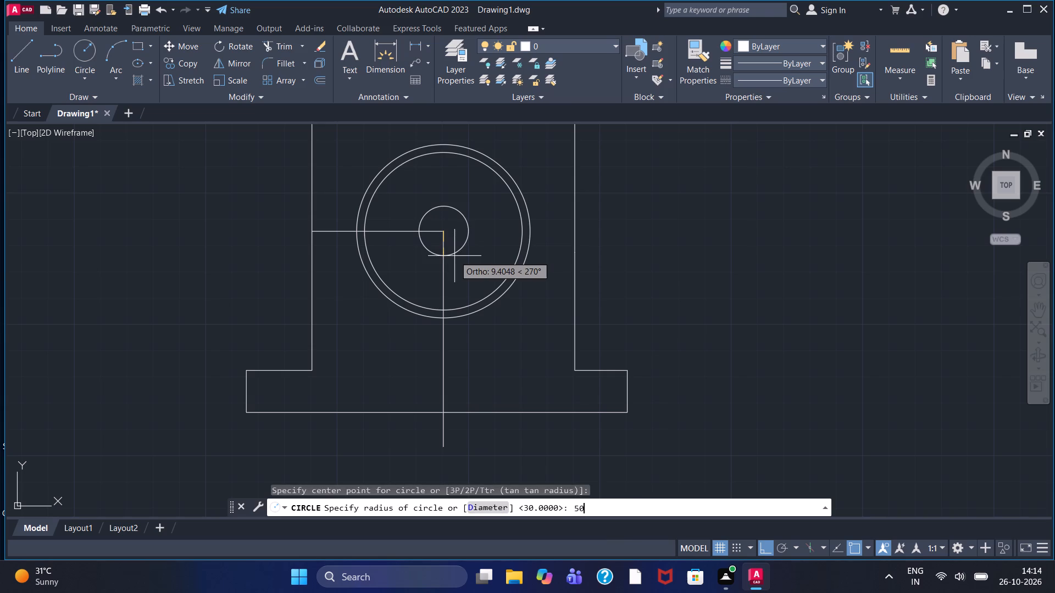
key(Return)
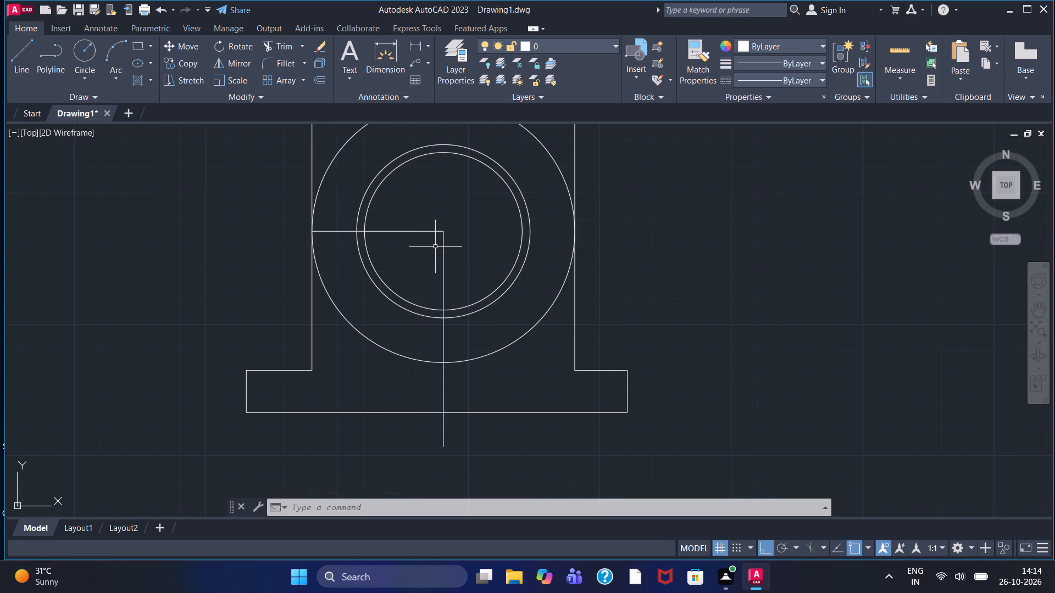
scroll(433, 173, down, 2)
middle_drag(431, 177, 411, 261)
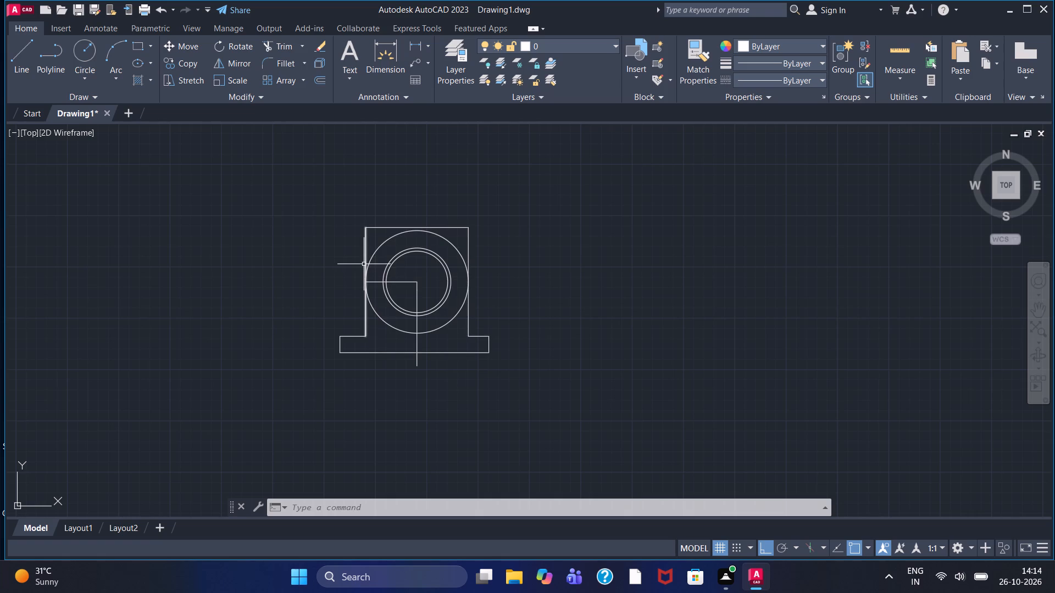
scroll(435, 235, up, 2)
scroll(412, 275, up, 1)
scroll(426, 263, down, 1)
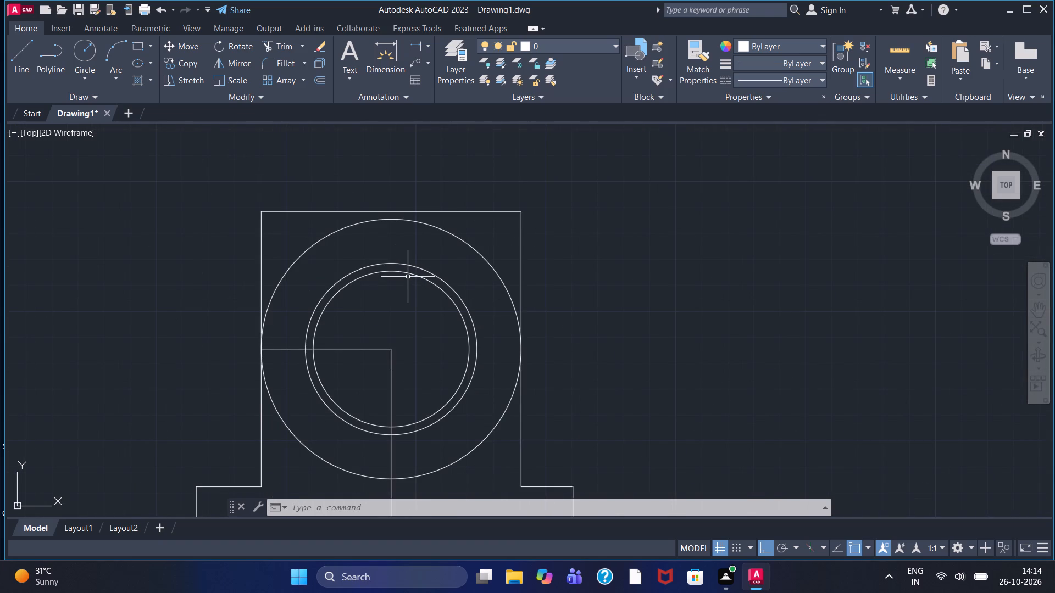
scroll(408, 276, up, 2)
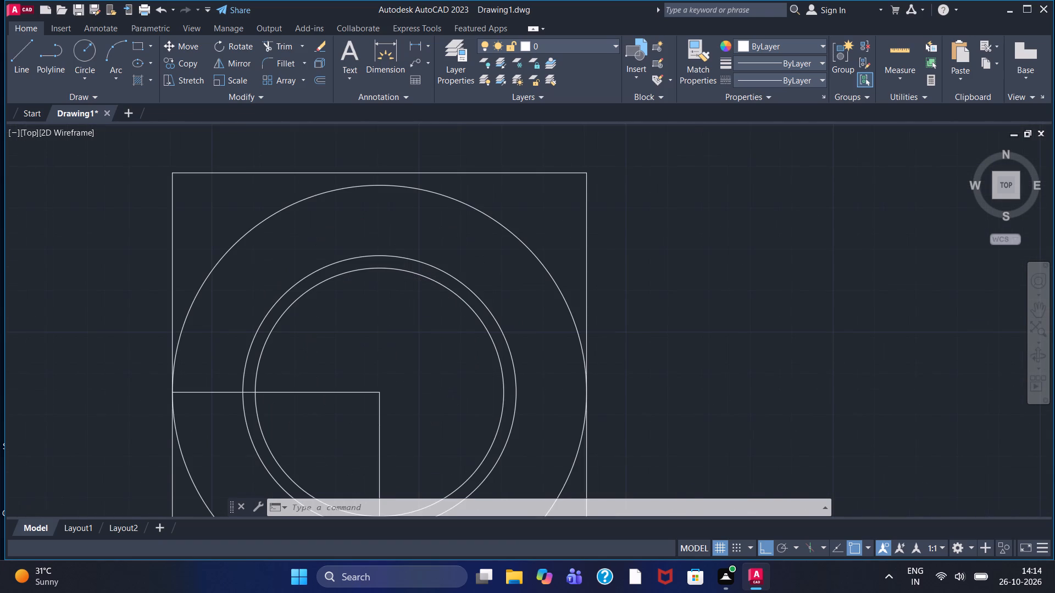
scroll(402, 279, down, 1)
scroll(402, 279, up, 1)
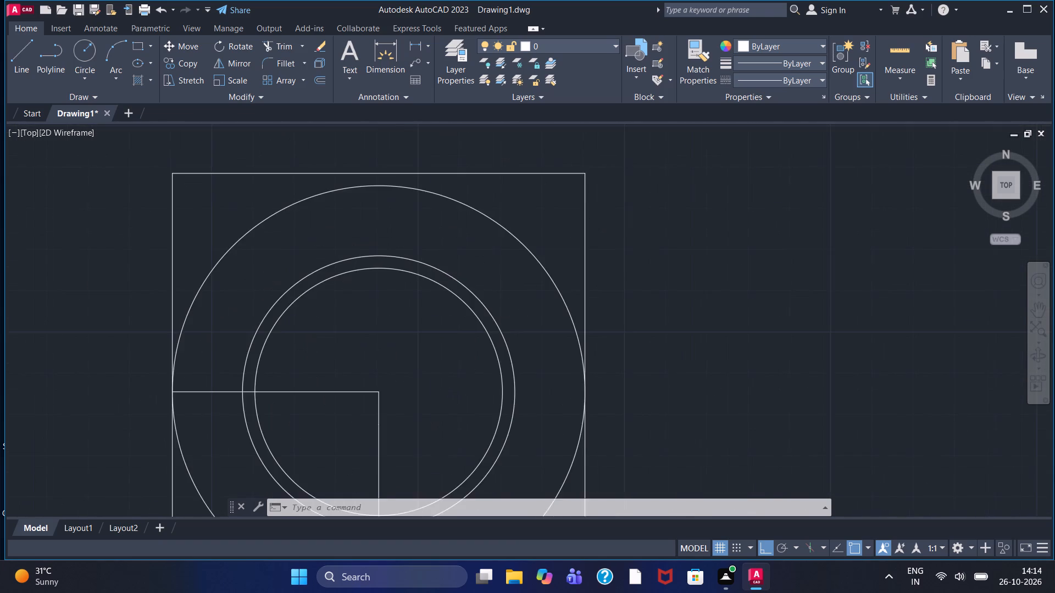
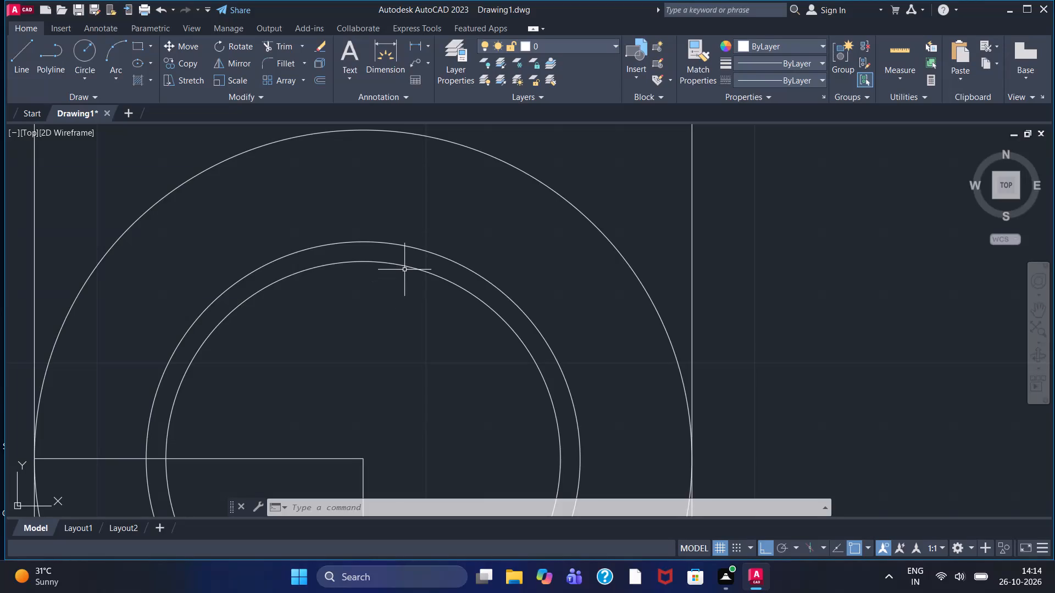
Draw a concentric circle of diameter 50 about the common centre, inside the existing circles.
scroll(392, 379, down, 1)
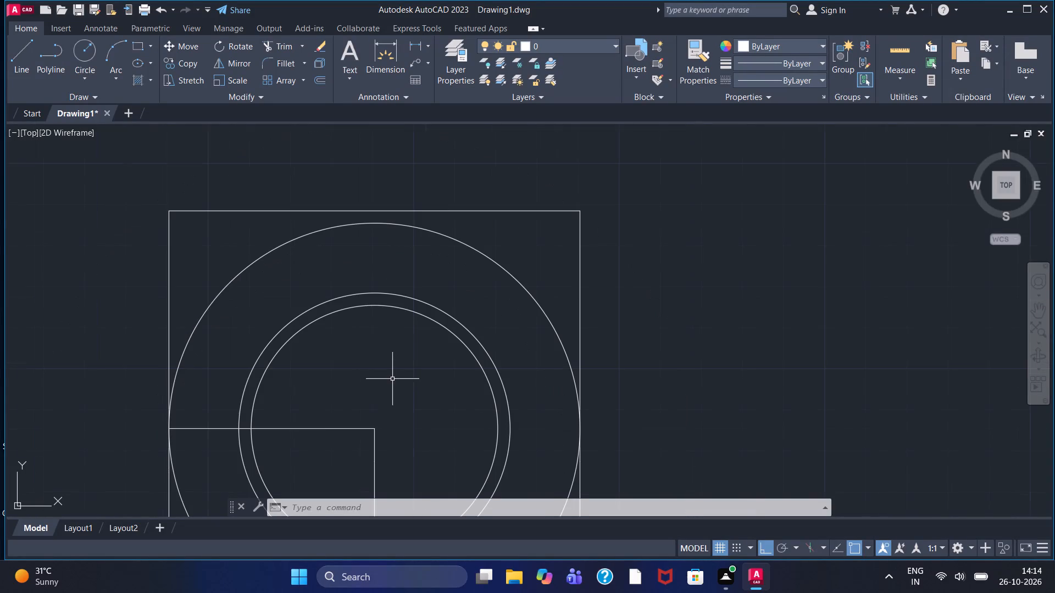
click(91, 77)
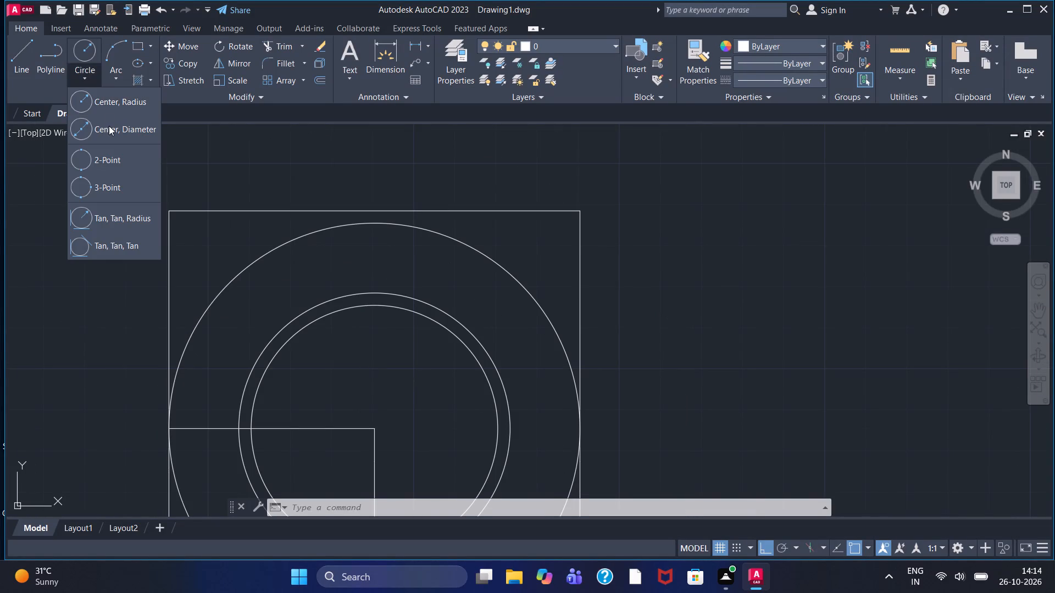
click(109, 126)
scroll(308, 542, down, 1)
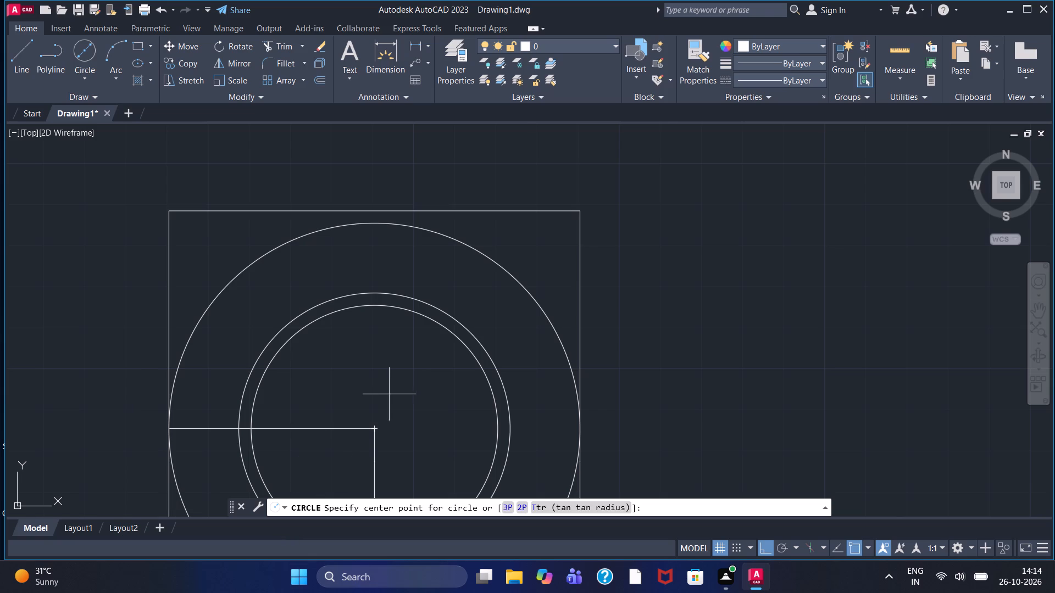
middle_drag(384, 395, 404, 255)
scroll(404, 255, down, 1)
click(397, 280)
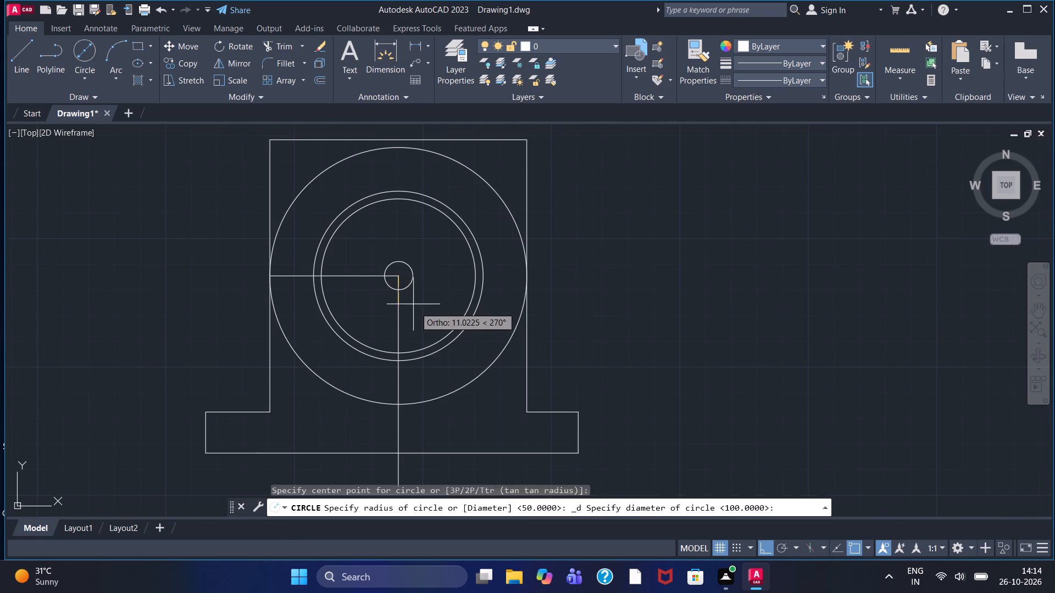
key(5)
key(0)
key(Return)
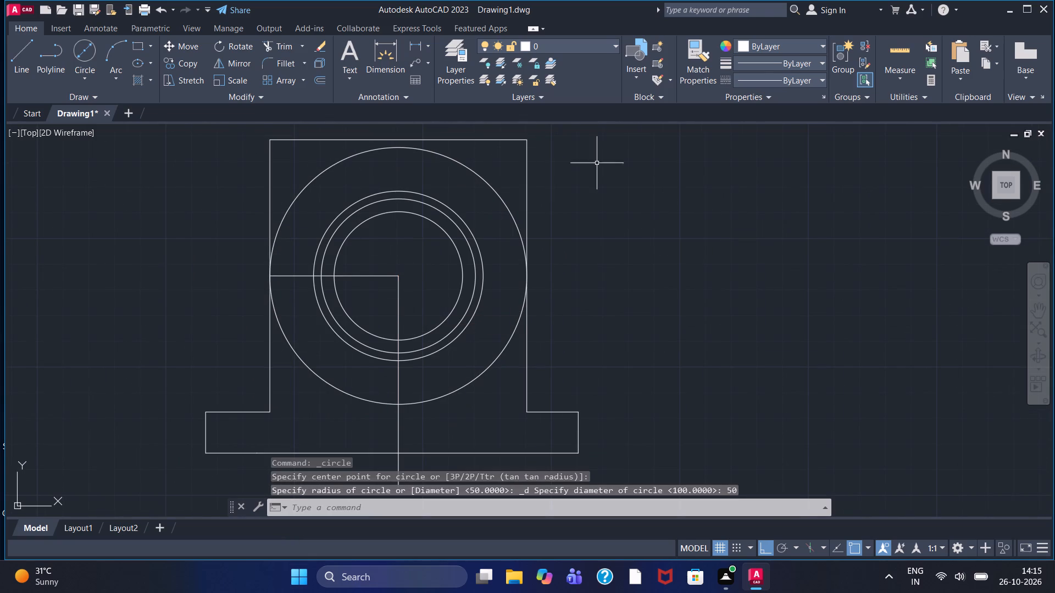
Load the ISO dash linetype ACAD_ISO02W100 into the drawing.
click(764, 79)
click(752, 149)
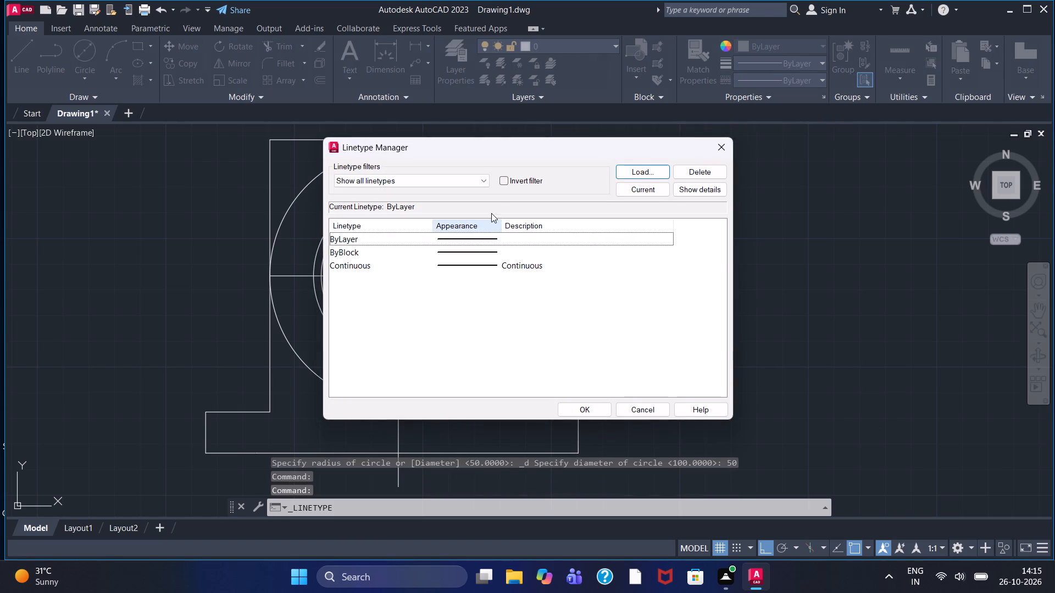
click(657, 171)
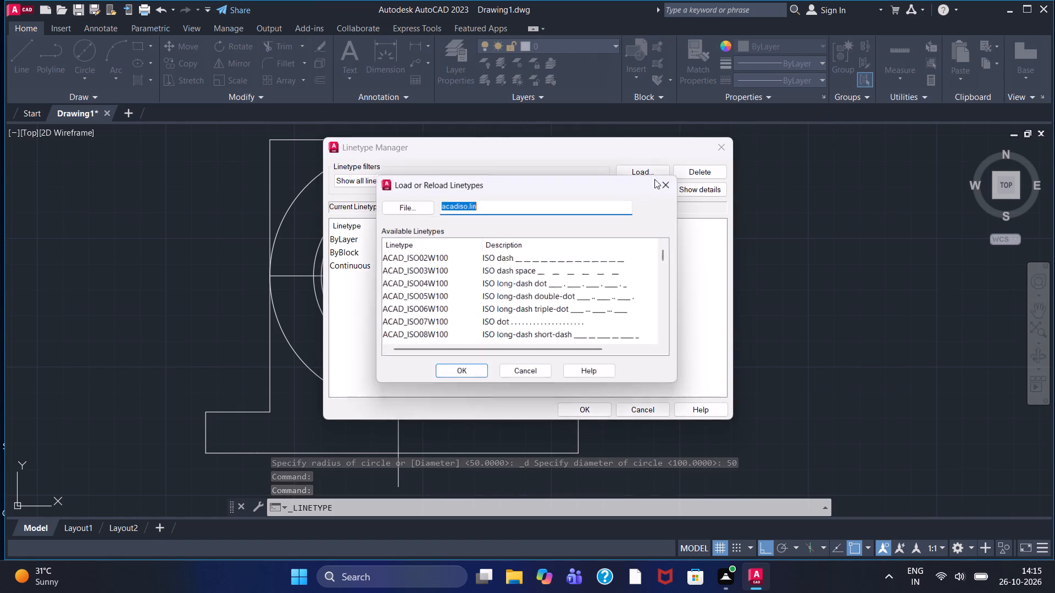
click(552, 255)
click(474, 375)
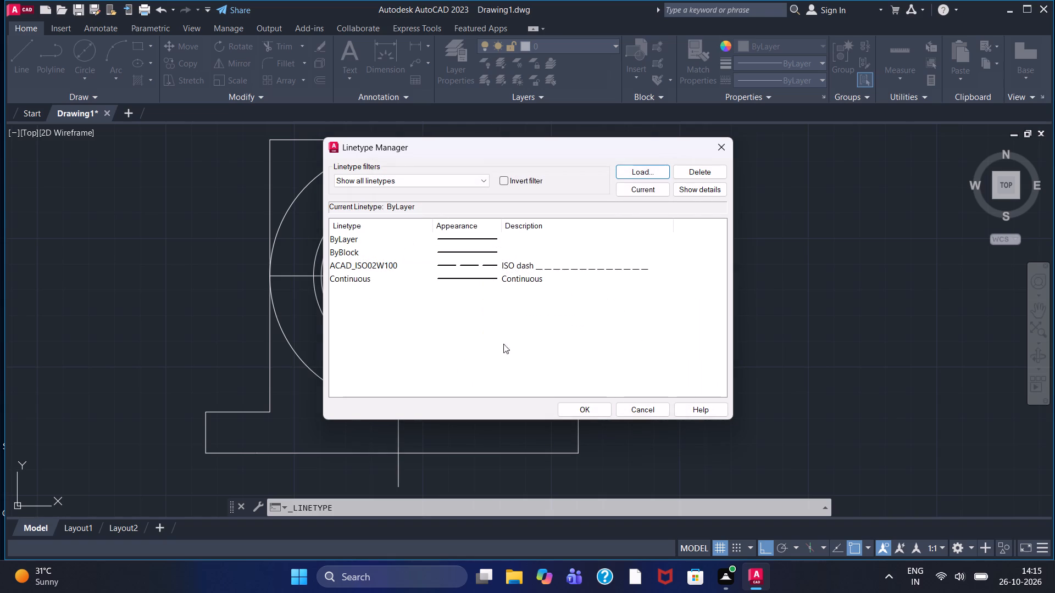
click(566, 268)
click(579, 410)
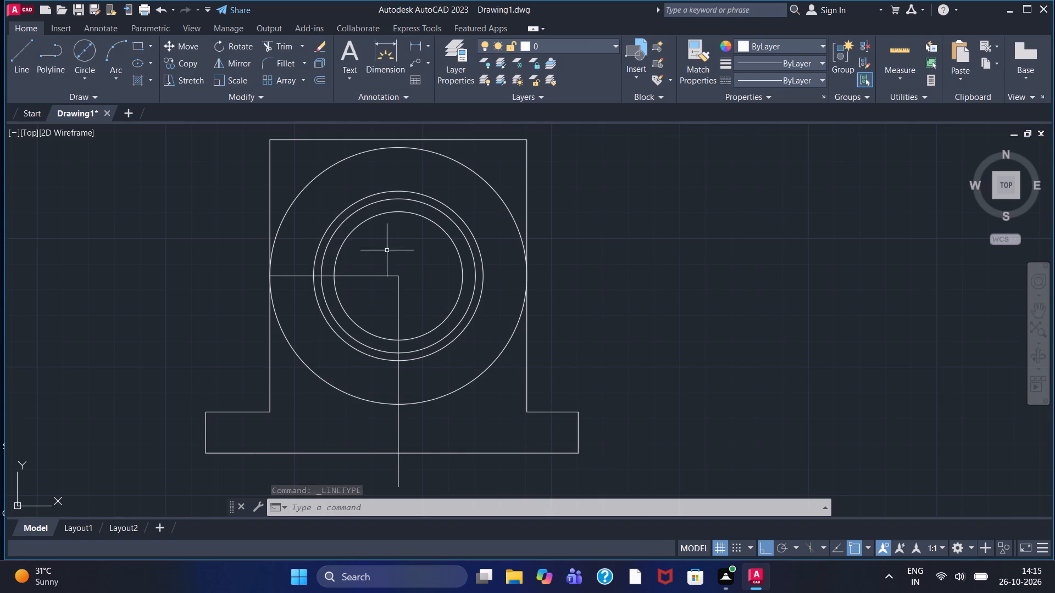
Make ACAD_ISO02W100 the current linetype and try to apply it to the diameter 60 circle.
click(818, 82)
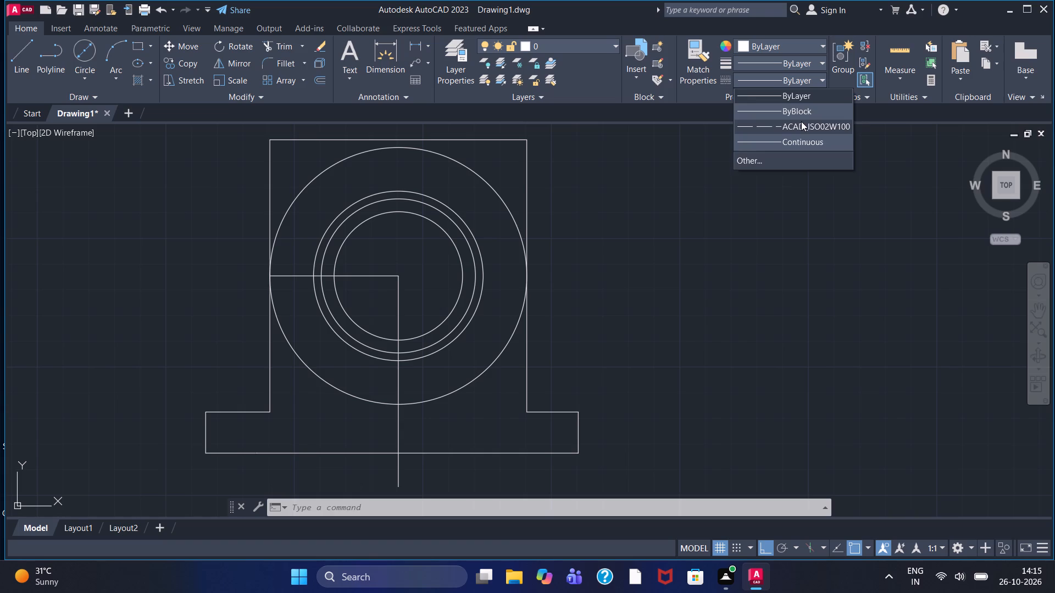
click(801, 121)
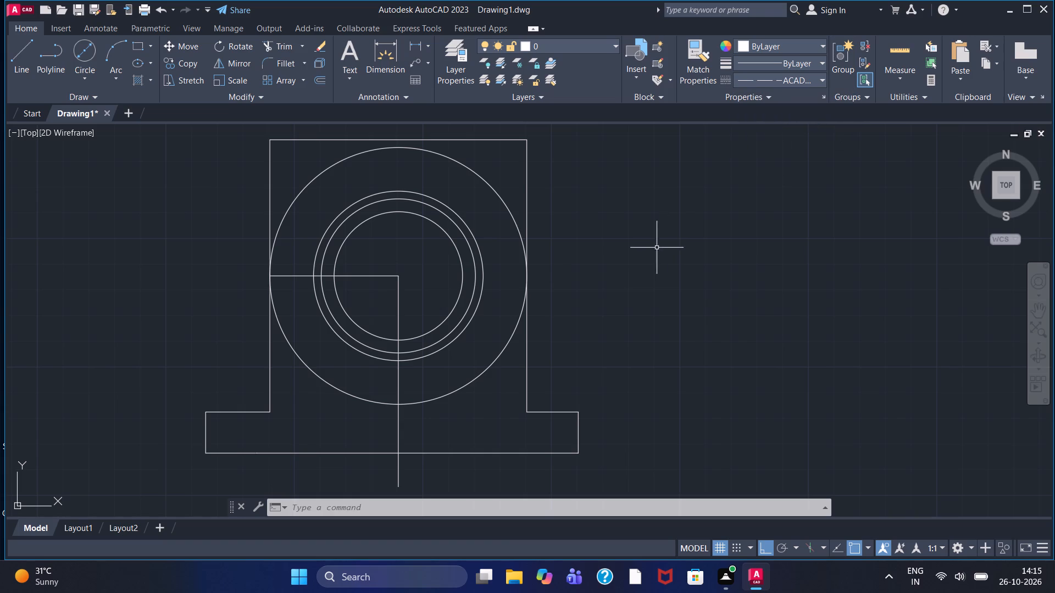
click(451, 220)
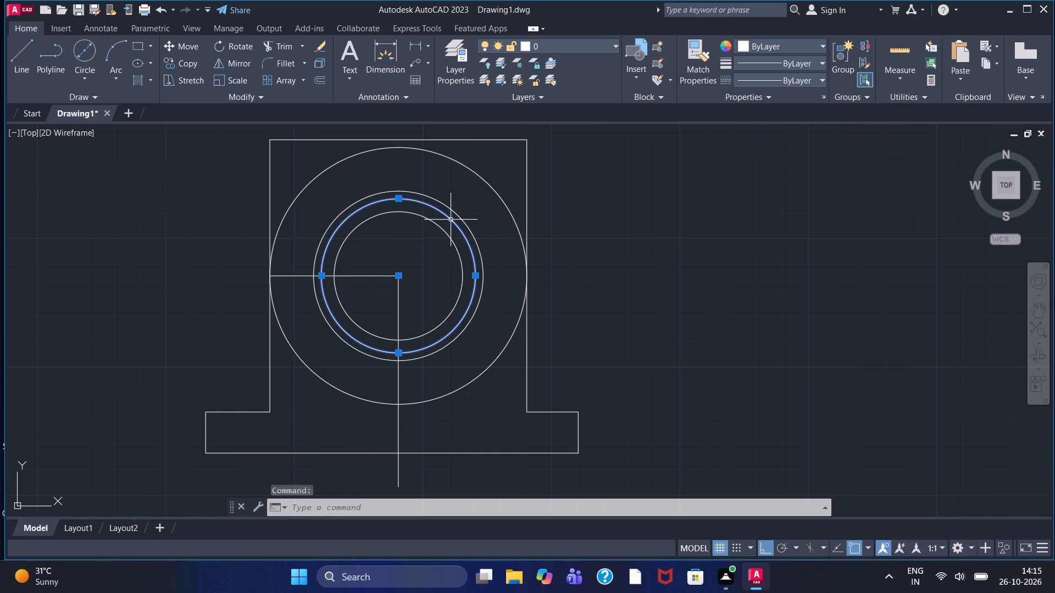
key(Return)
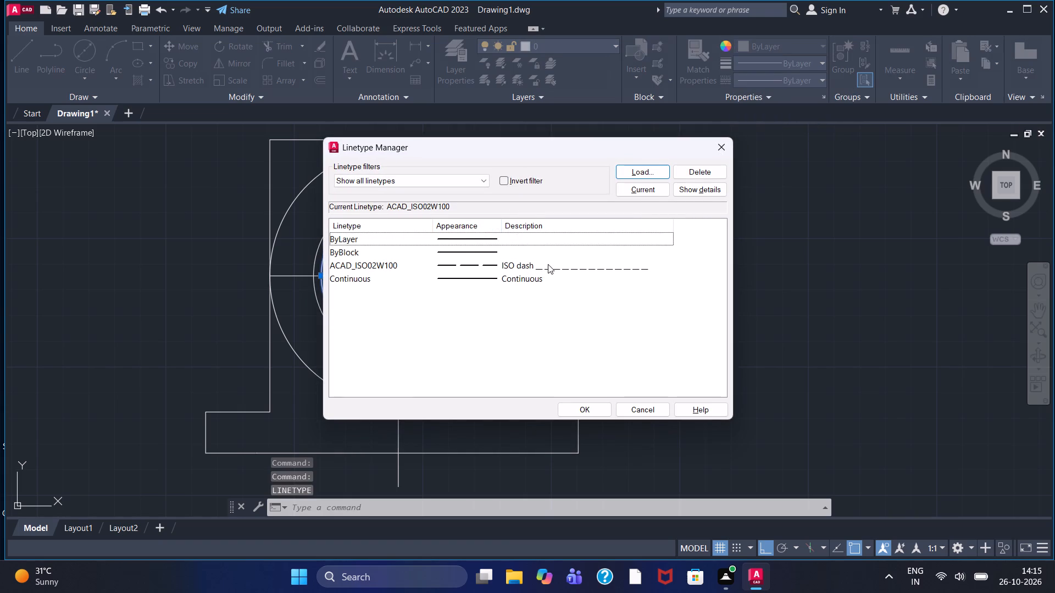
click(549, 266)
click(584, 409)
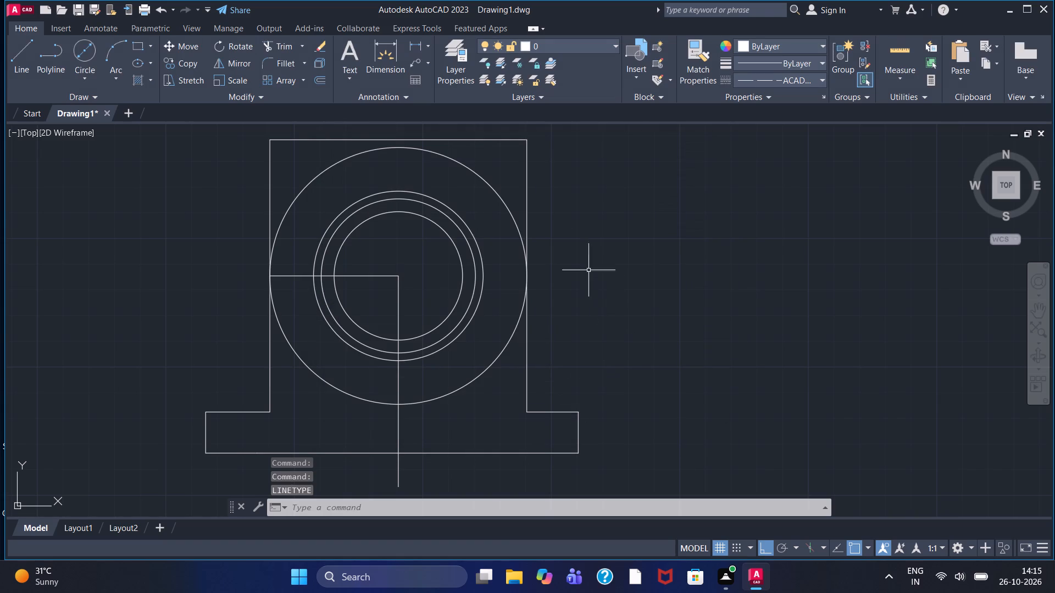
Change the linetype of the diameter 60 circle to ACAD_ISO02W100.
click(453, 221)
click(793, 79)
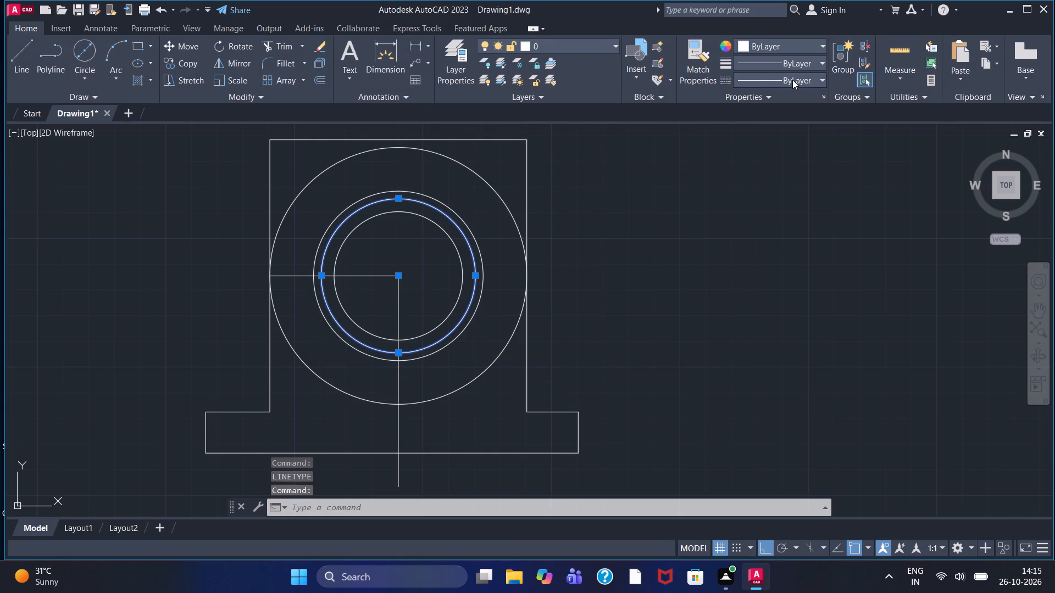
click(778, 126)
key(Escape)
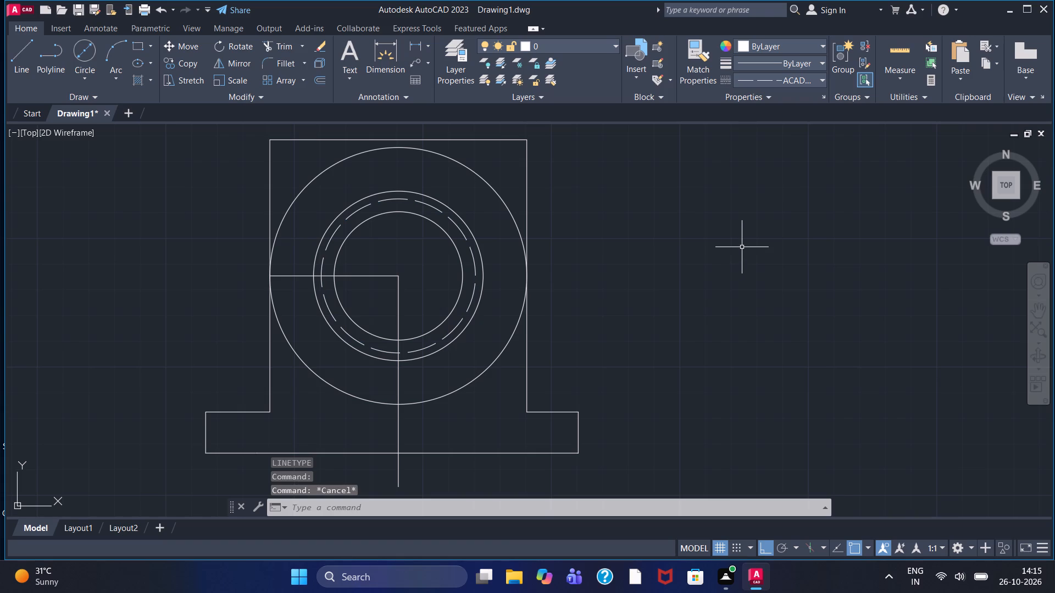
Delete the vertical and horizontal centre lines that meet at the circles' centre.
click(398, 305)
key(Delete)
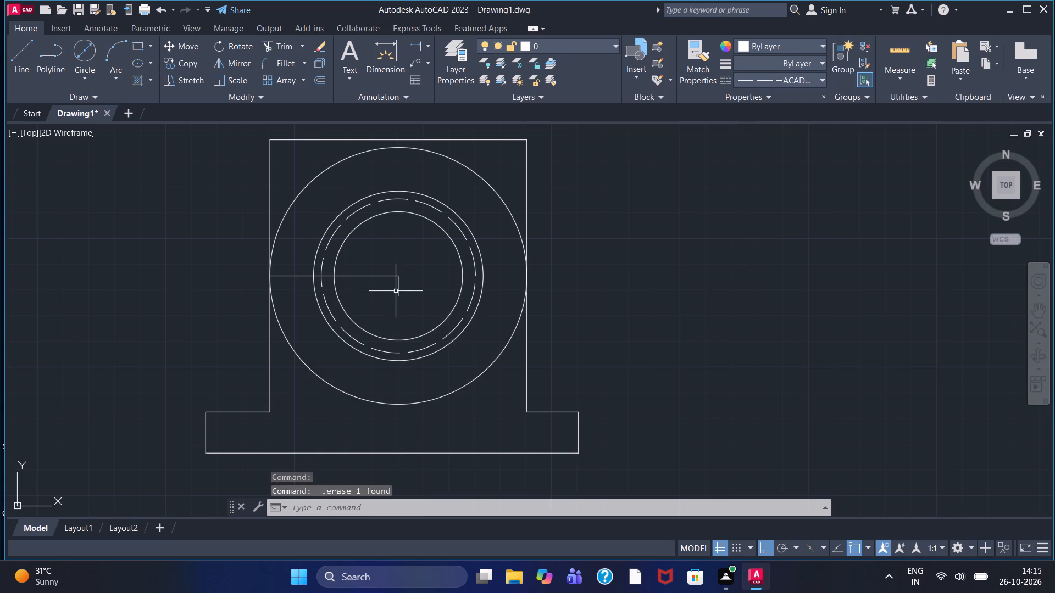
click(398, 288)
key(Delete)
click(388, 274)
key(Delete)
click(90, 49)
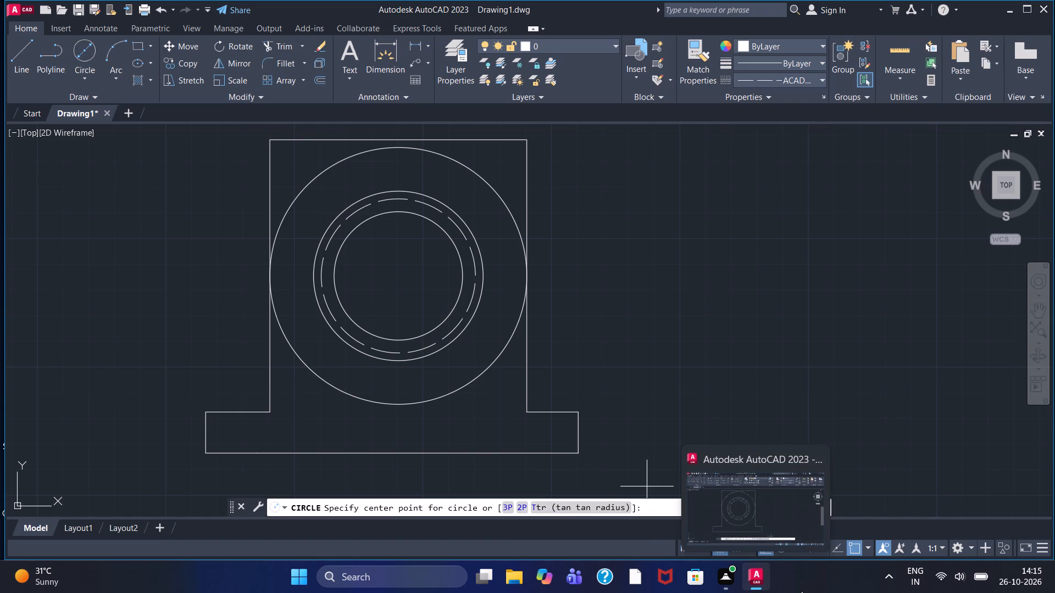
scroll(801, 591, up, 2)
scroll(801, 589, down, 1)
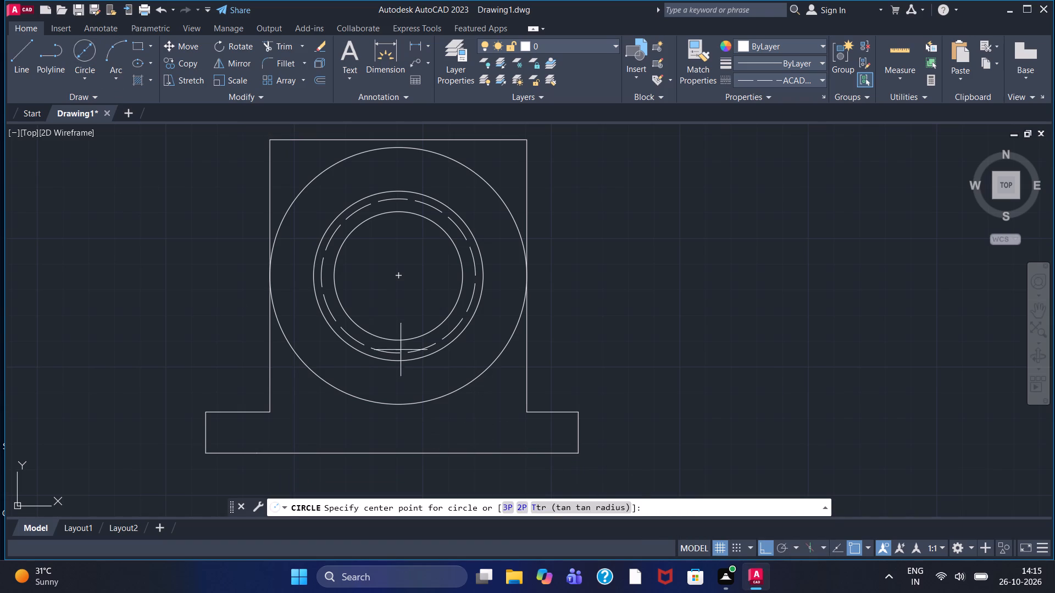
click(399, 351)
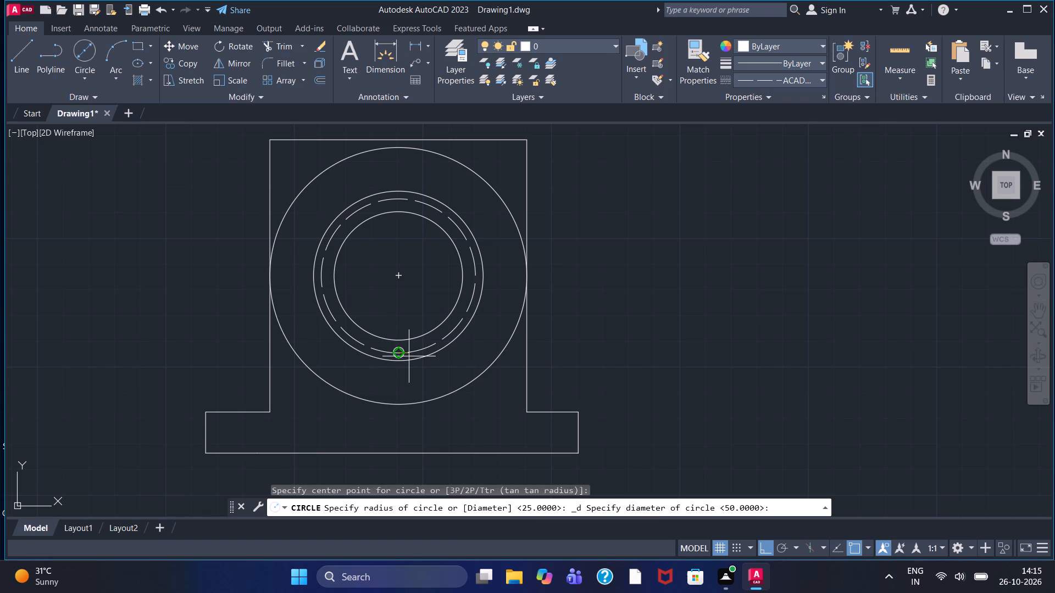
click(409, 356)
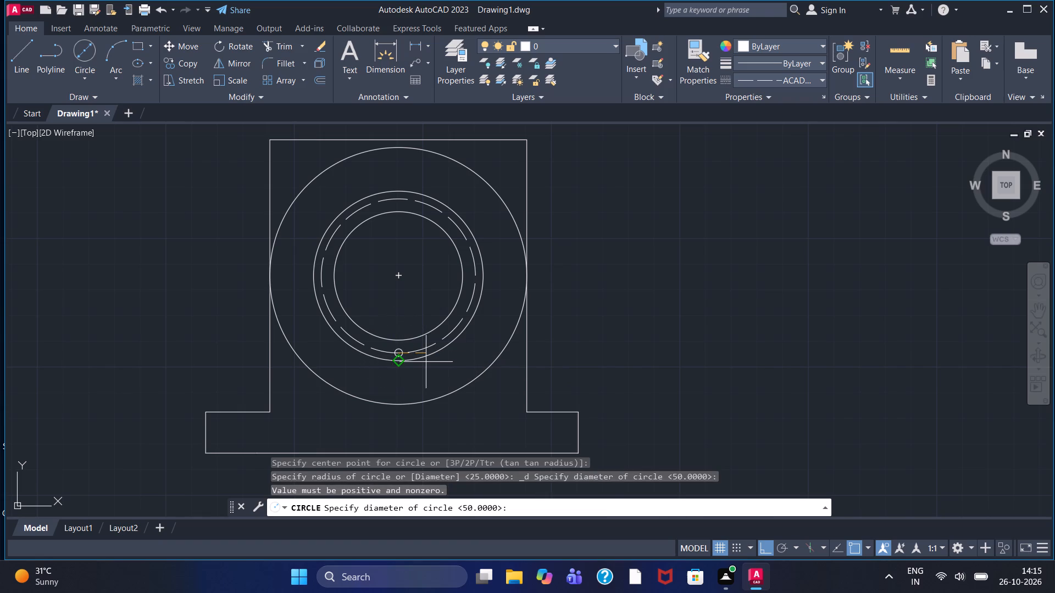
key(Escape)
Set the current linetype for new objects to Continuous.
scroll(386, 329, up, 2)
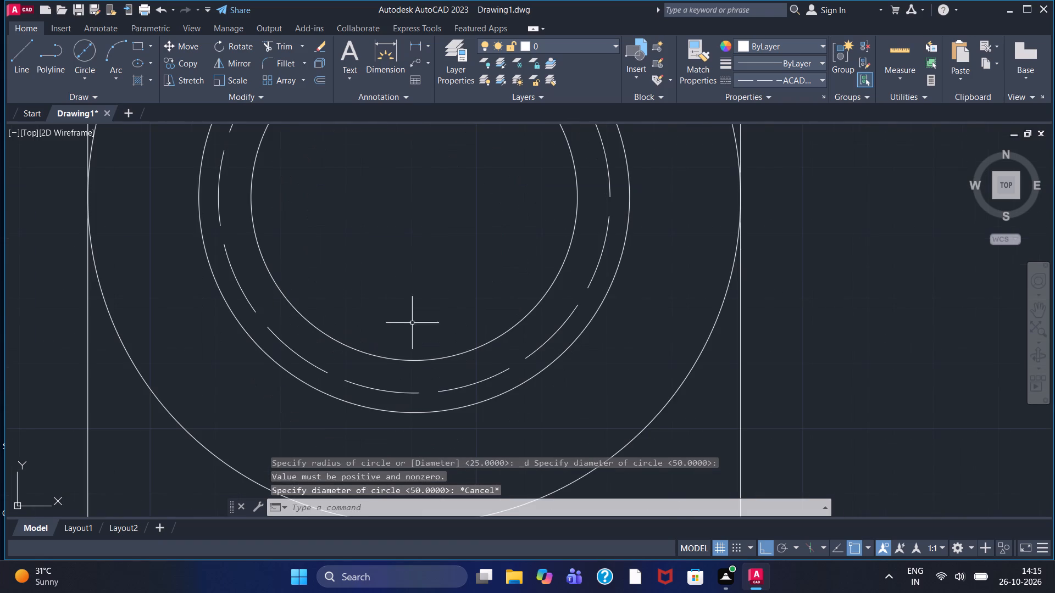
click(789, 76)
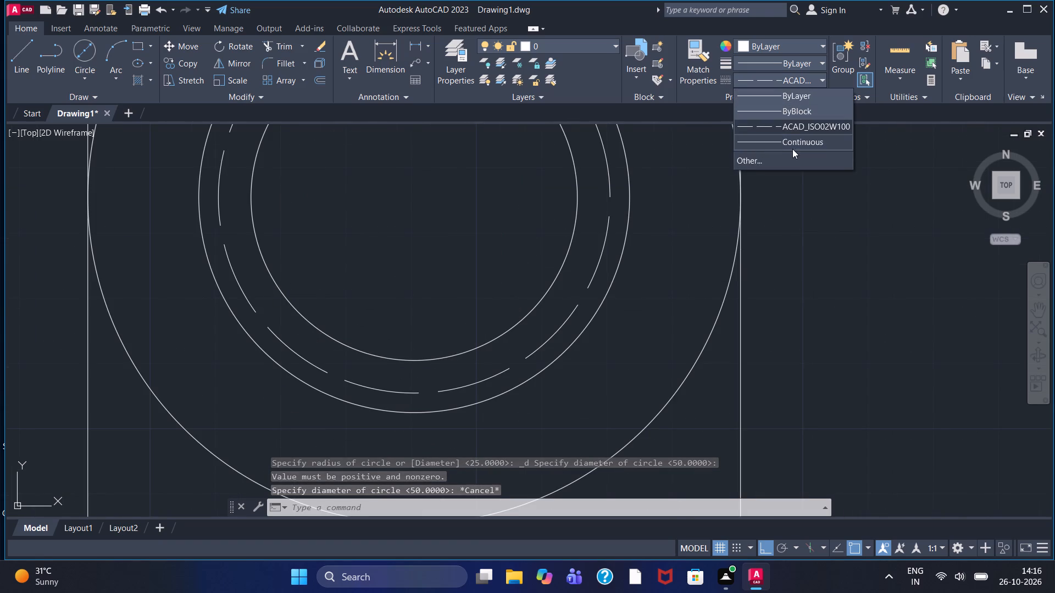
click(796, 141)
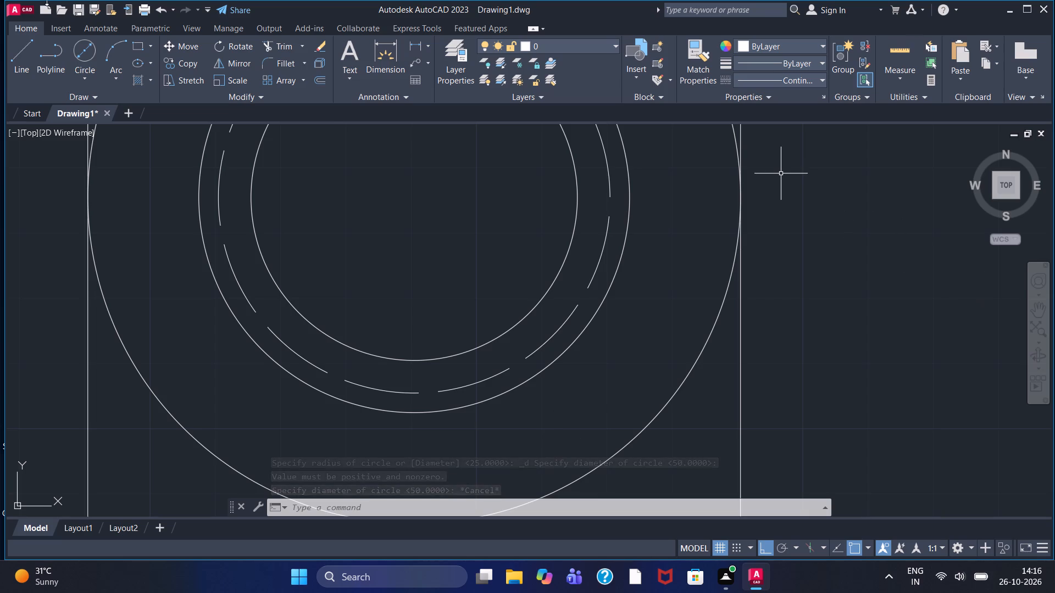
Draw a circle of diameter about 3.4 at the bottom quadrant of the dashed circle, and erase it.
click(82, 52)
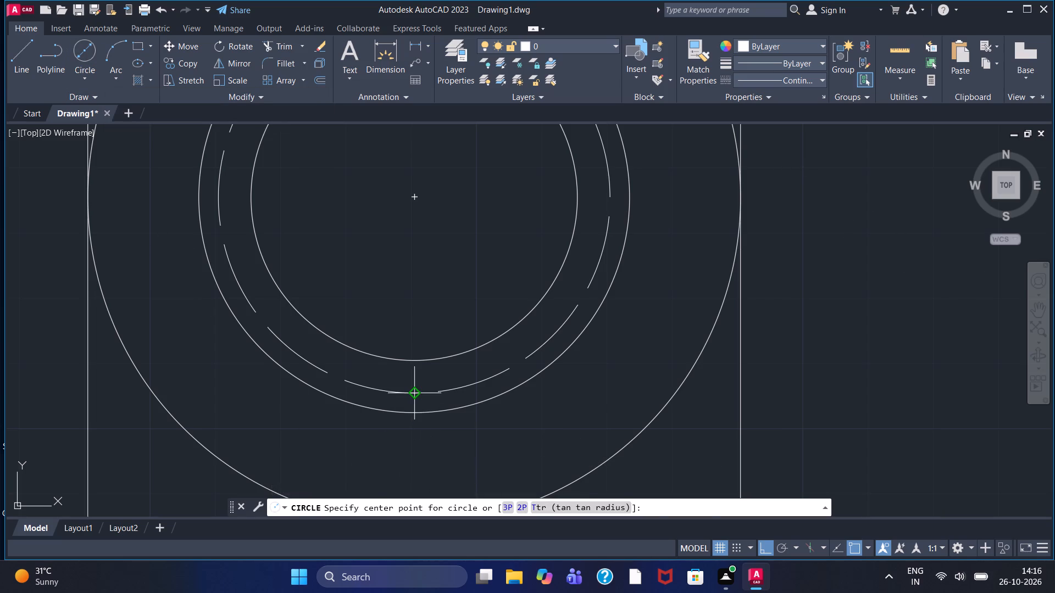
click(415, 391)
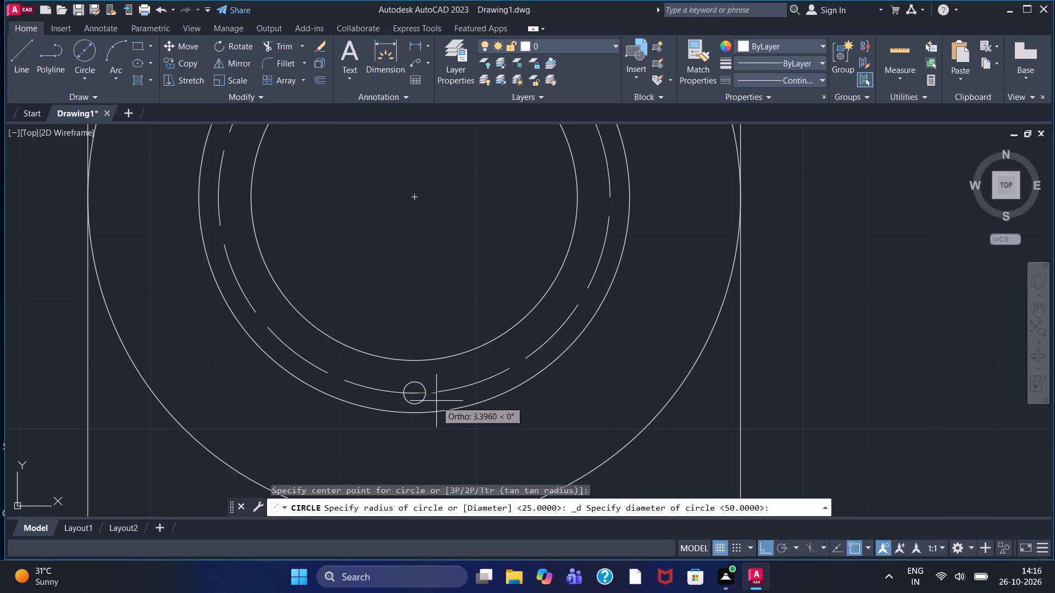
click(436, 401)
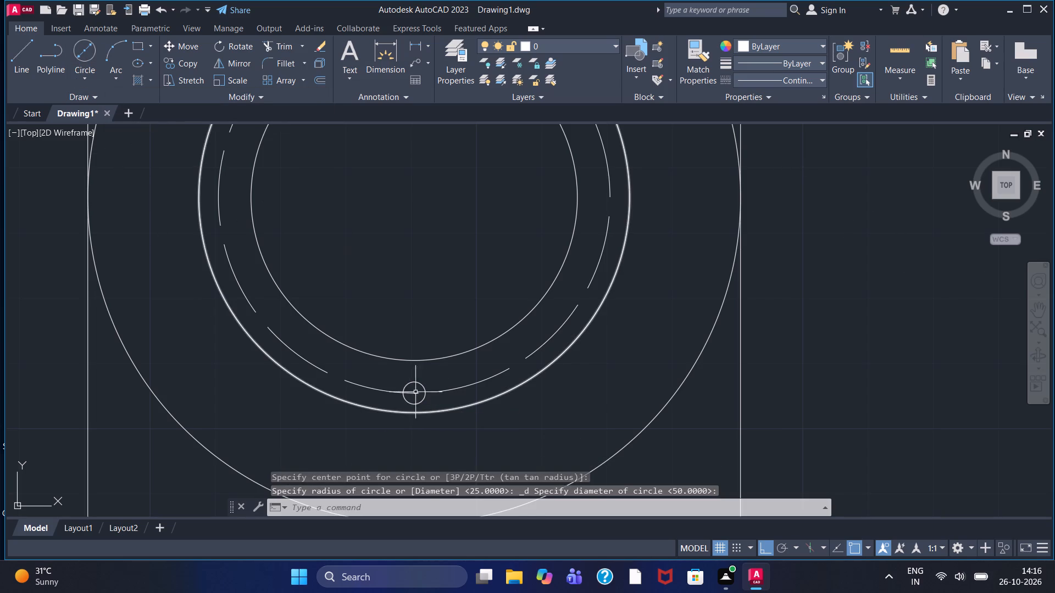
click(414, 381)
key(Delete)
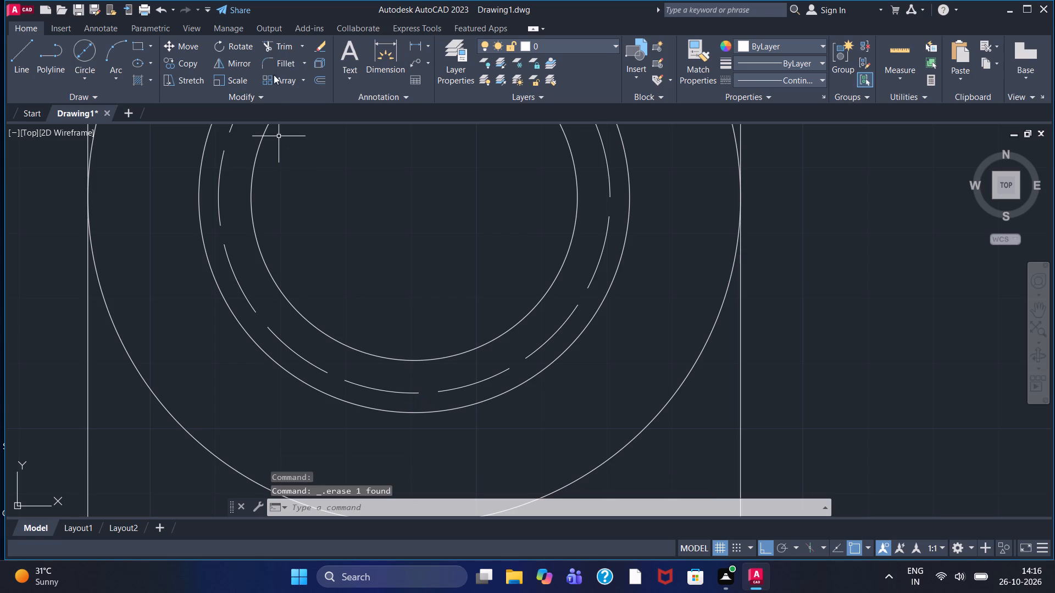
Draw a circle of diameter 3 centred on the bottom quadrant of the dashed circle.
click(80, 41)
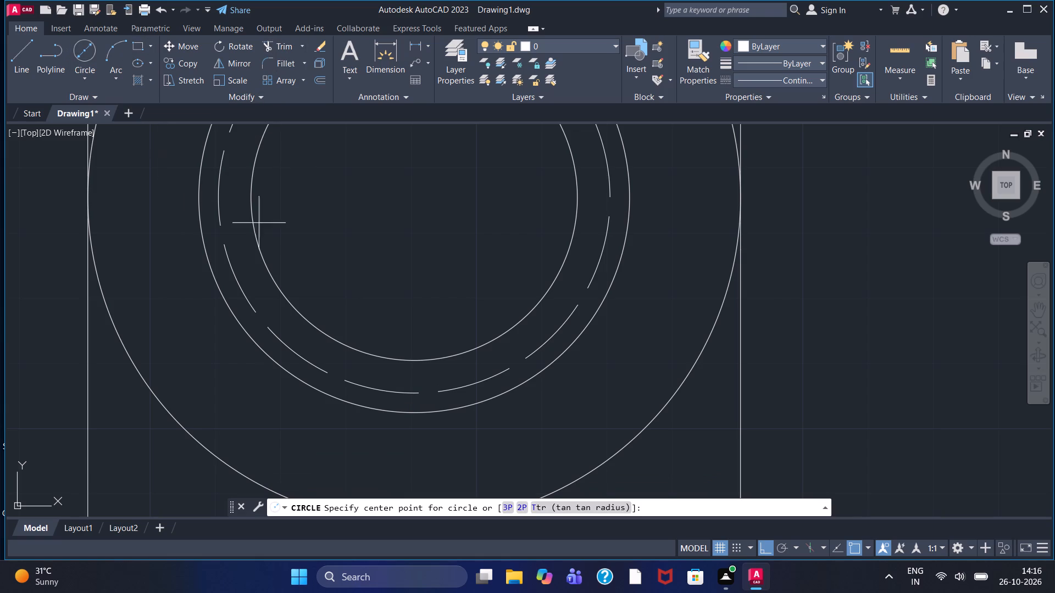
click(416, 394)
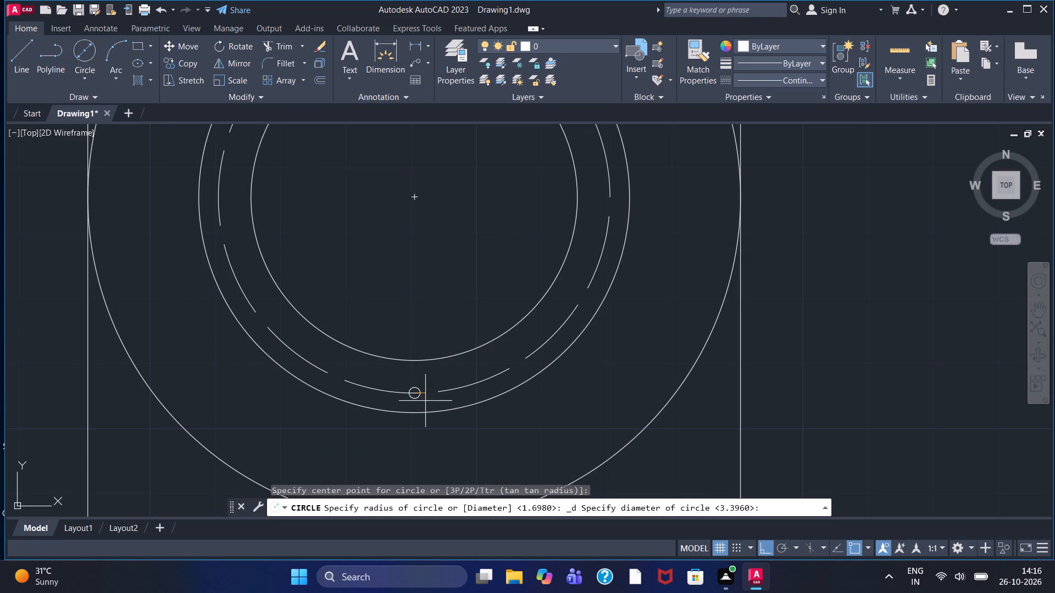
key(3)
key(Return)
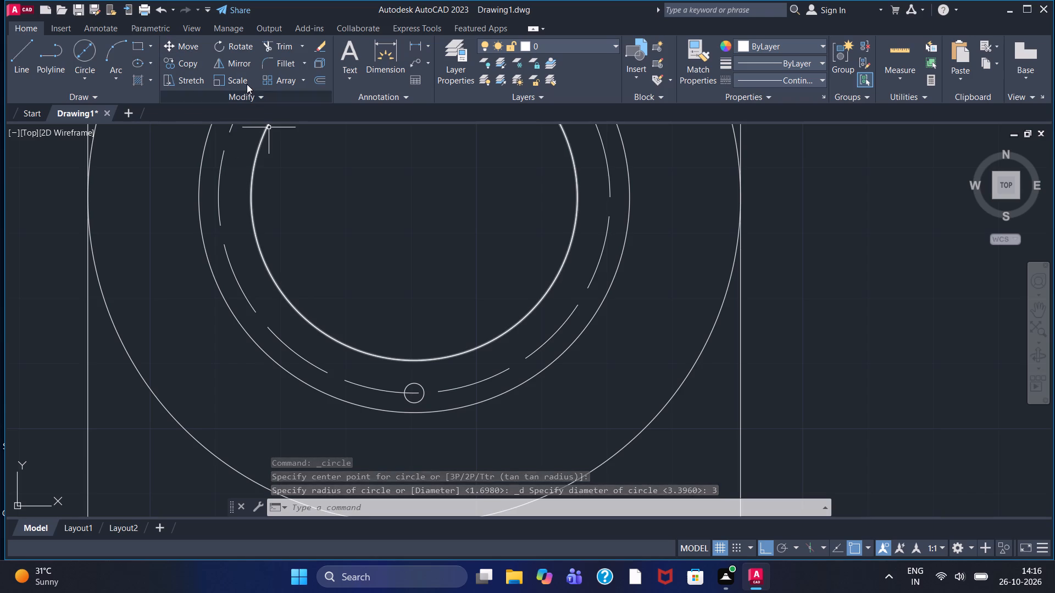
Polar-array the diameter 3 circle around the concentric circles' centre with 3 items over 360 degrees.
click(302, 83)
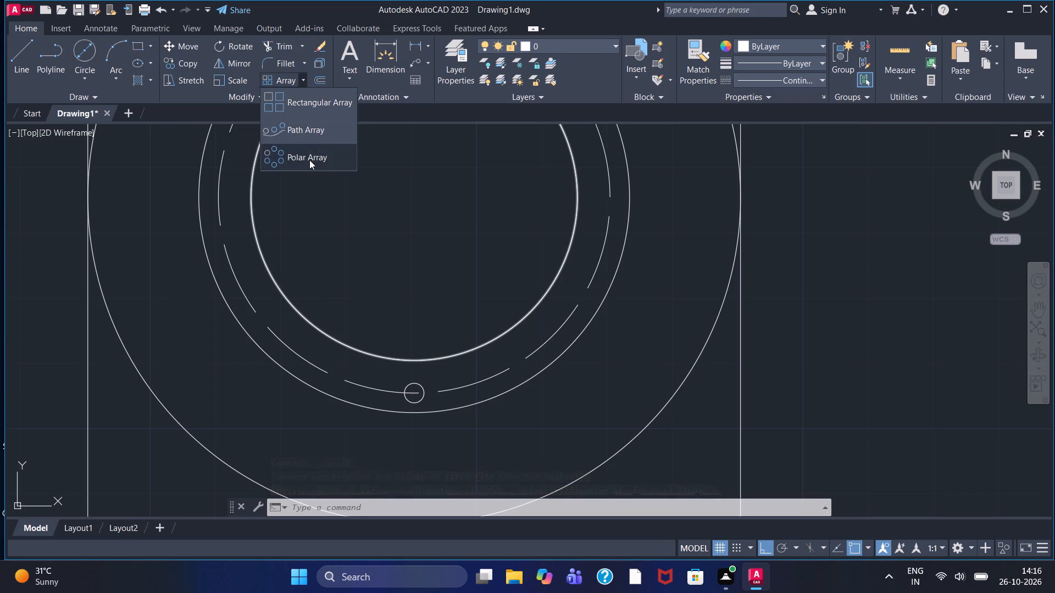
click(309, 160)
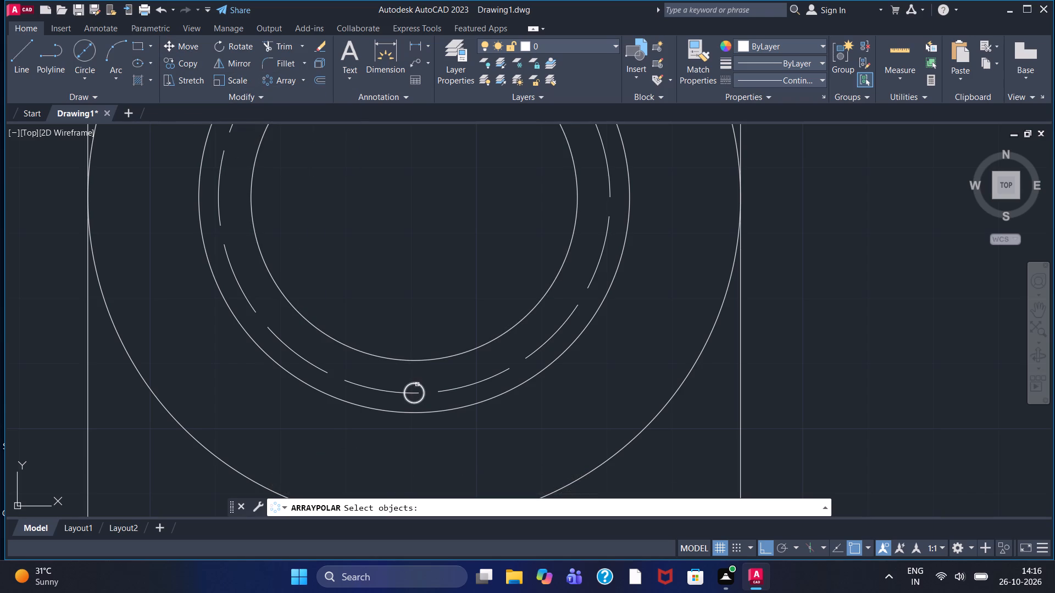
click(417, 384)
key(Return)
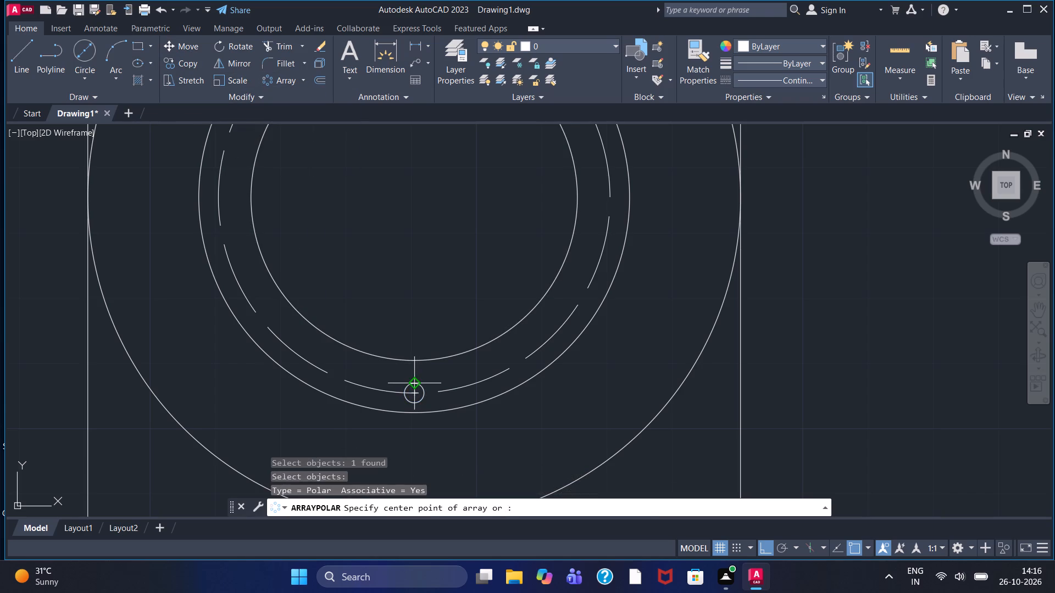
click(413, 198)
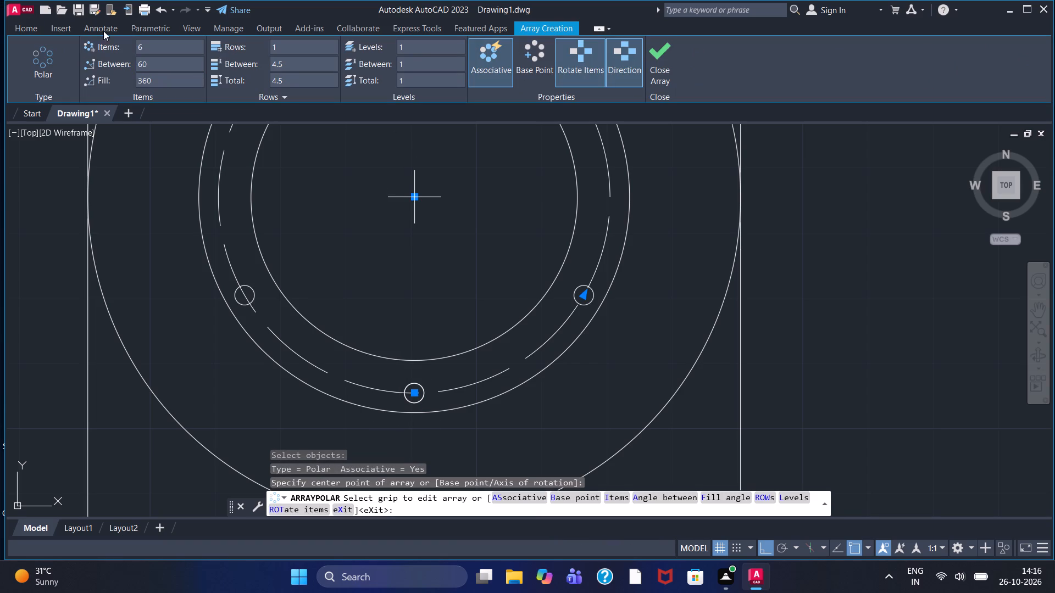
drag(155, 48, 99, 47)
key(3)
key(Return)
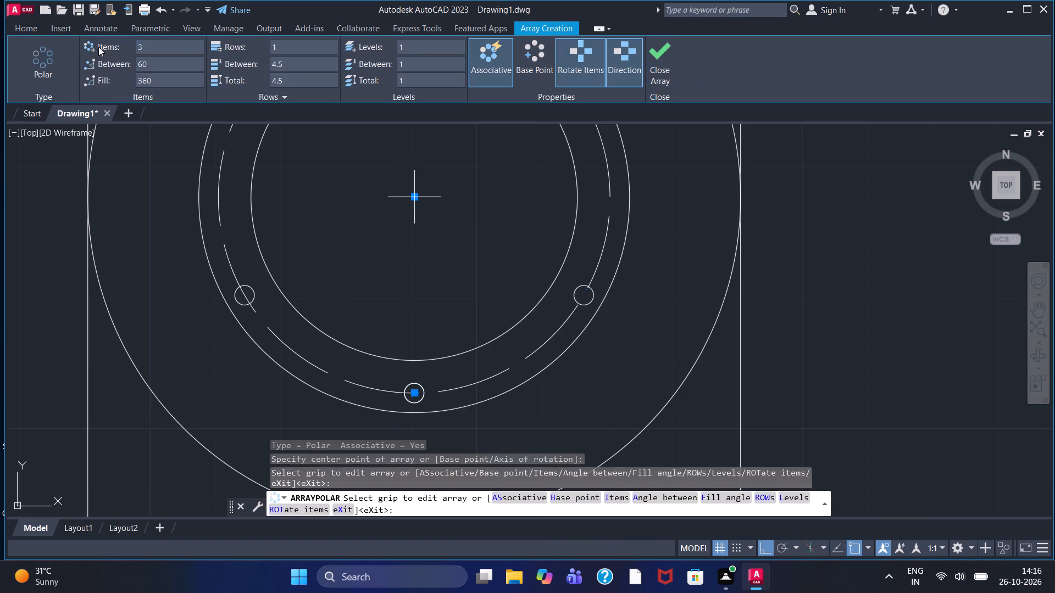
click(660, 60)
Draw a circle of diameter 70 centred on the common centre of the concentric circles.
scroll(653, 141, down, 1)
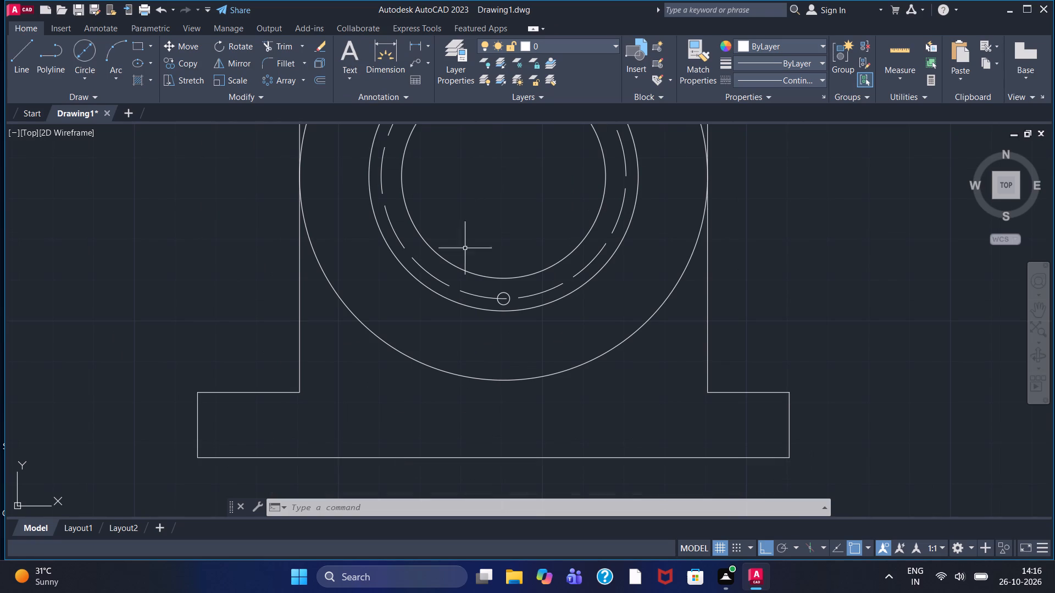
middle_drag(485, 200, 485, 243)
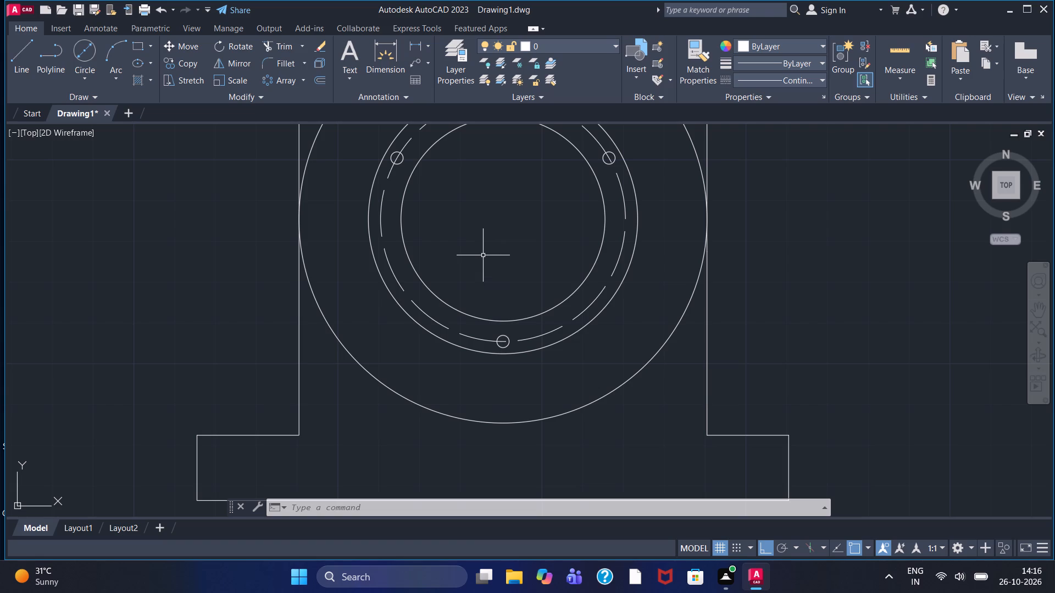
middle_drag(484, 254, 465, 332)
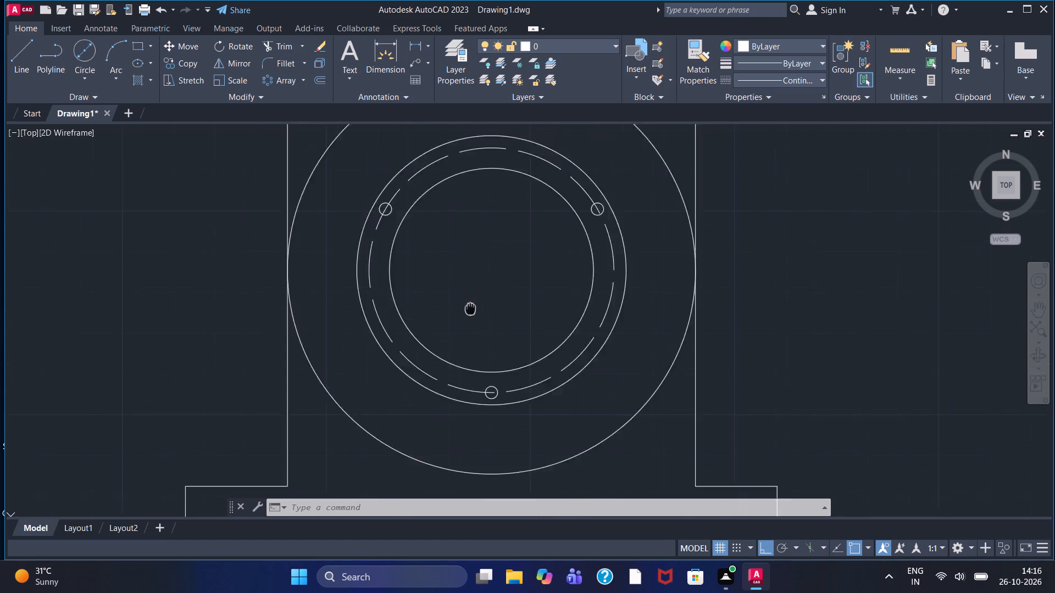
middle_drag(465, 332, 457, 368)
click(86, 46)
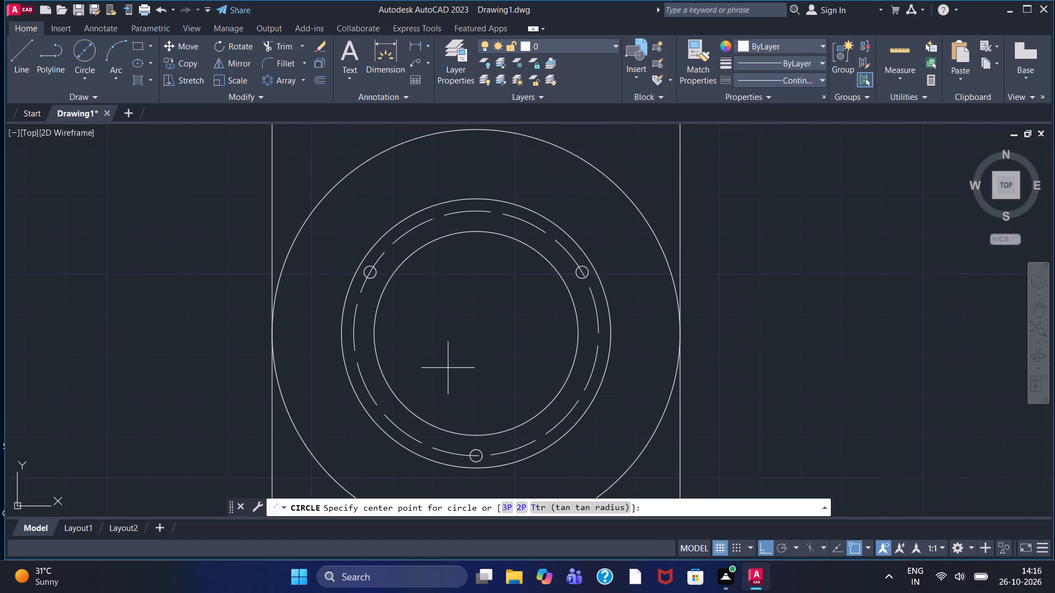
click(474, 332)
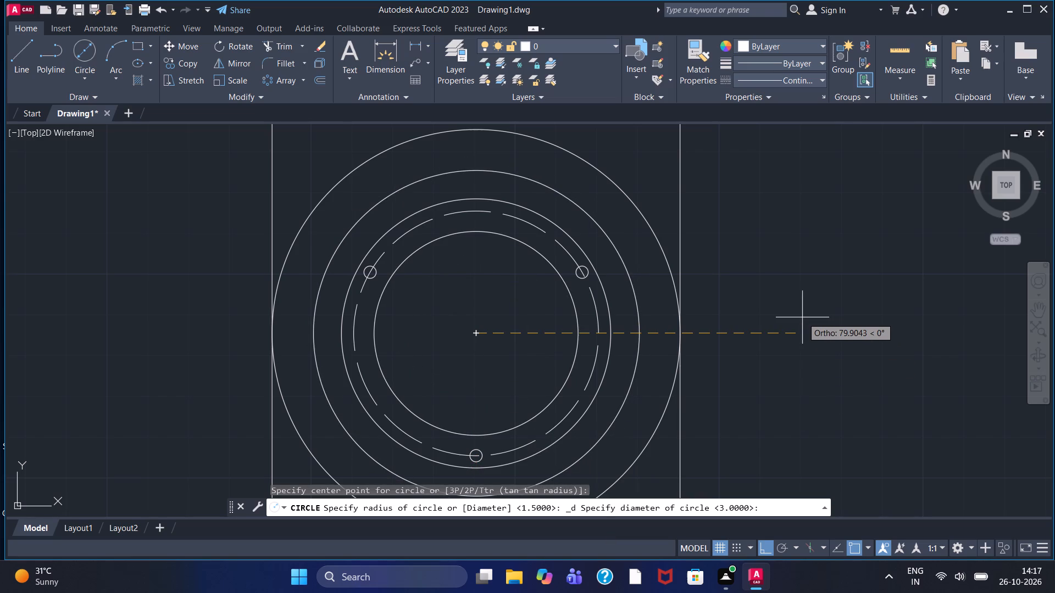
text(70)
key(Return)
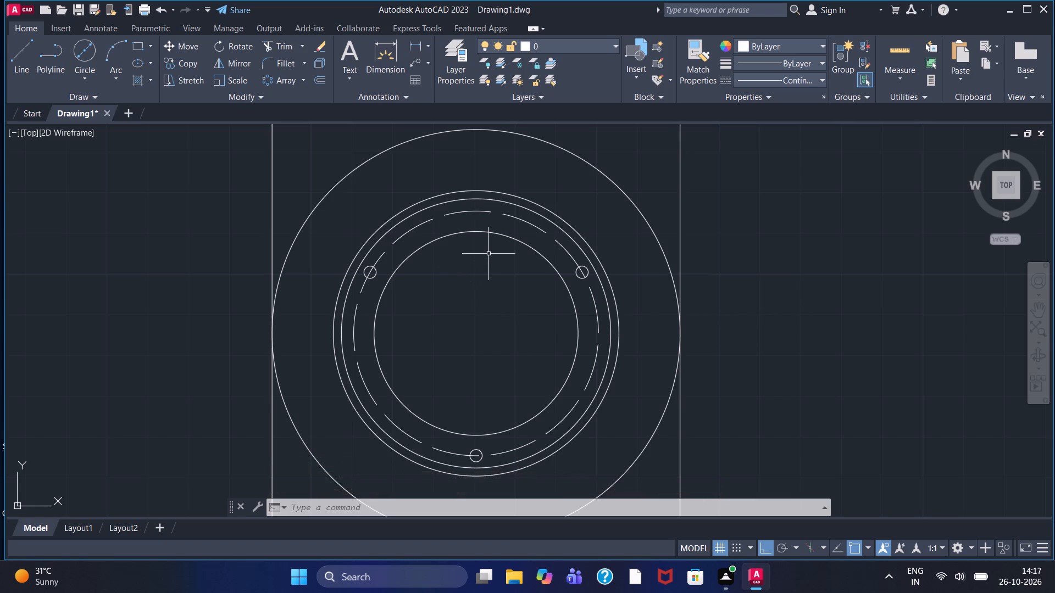
Draw a circle of diameter 9 centred on the bottom quadrant of the diameter 70 circle.
click(87, 48)
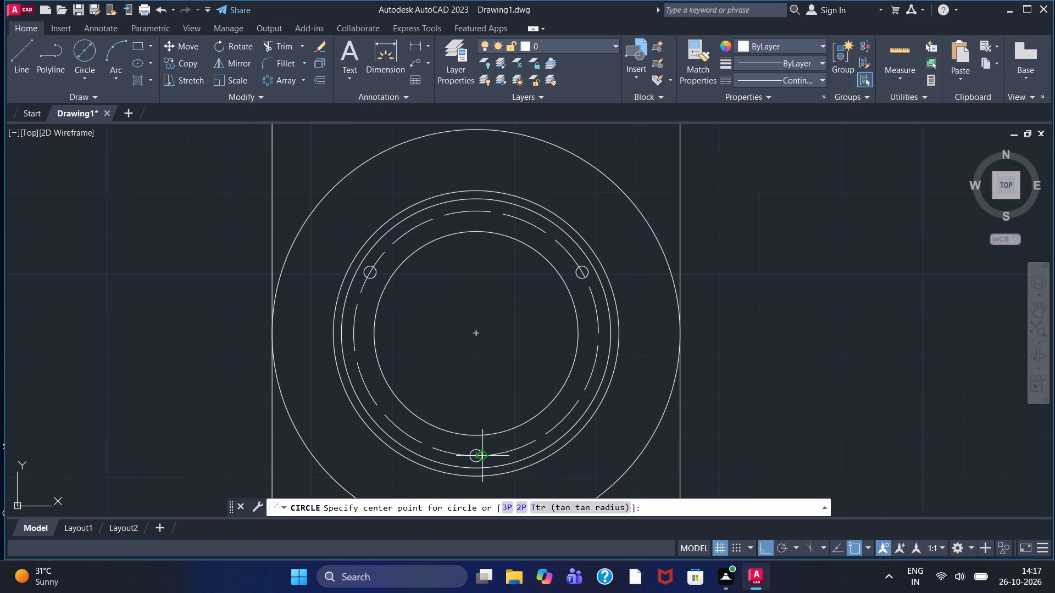
scroll(478, 455, up, 2)
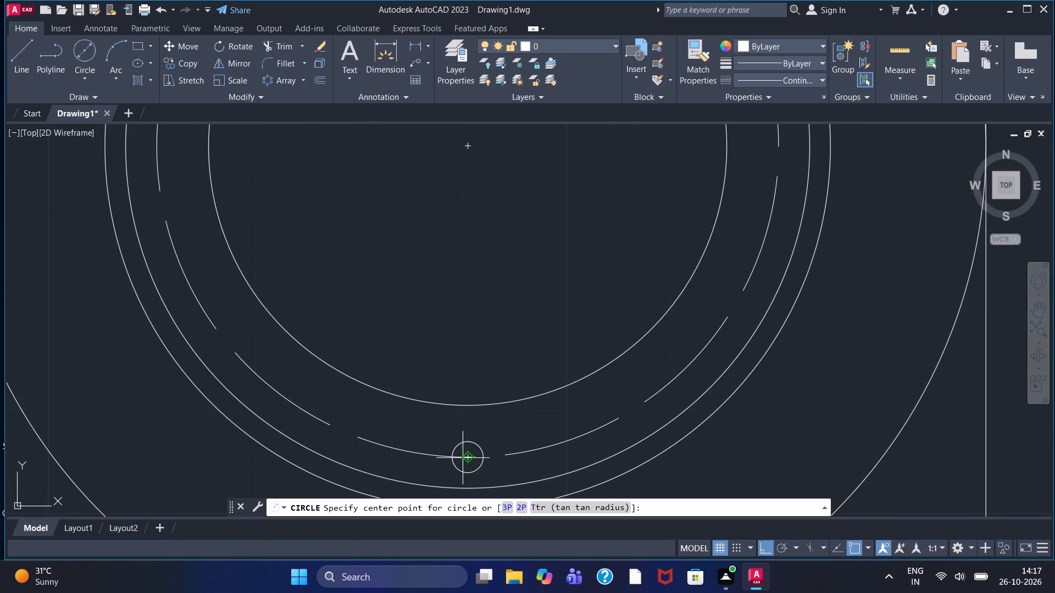
middle_drag(468, 458, 464, 268)
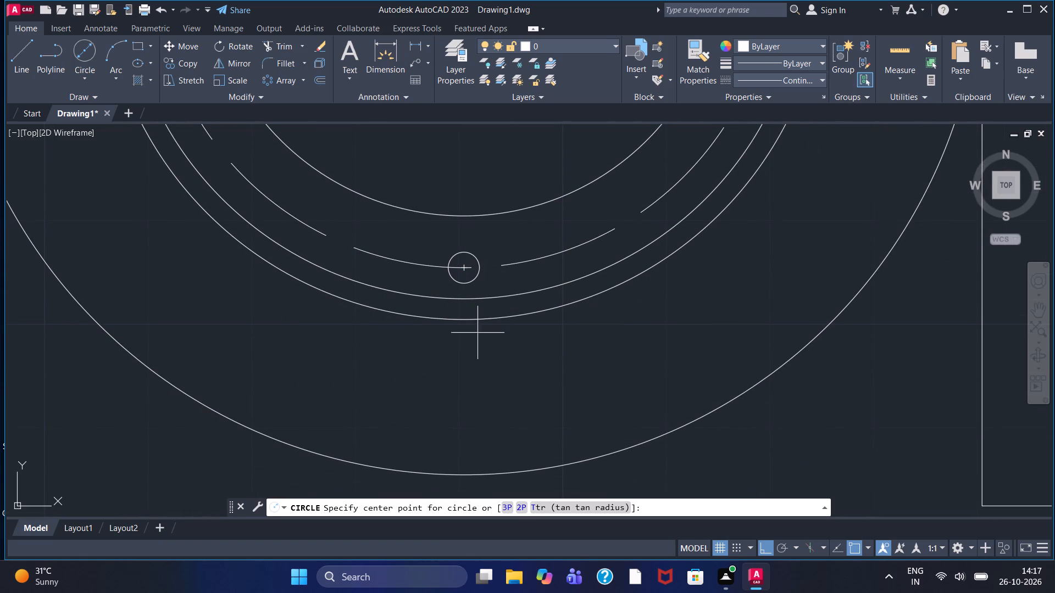
scroll(469, 421, down, 1)
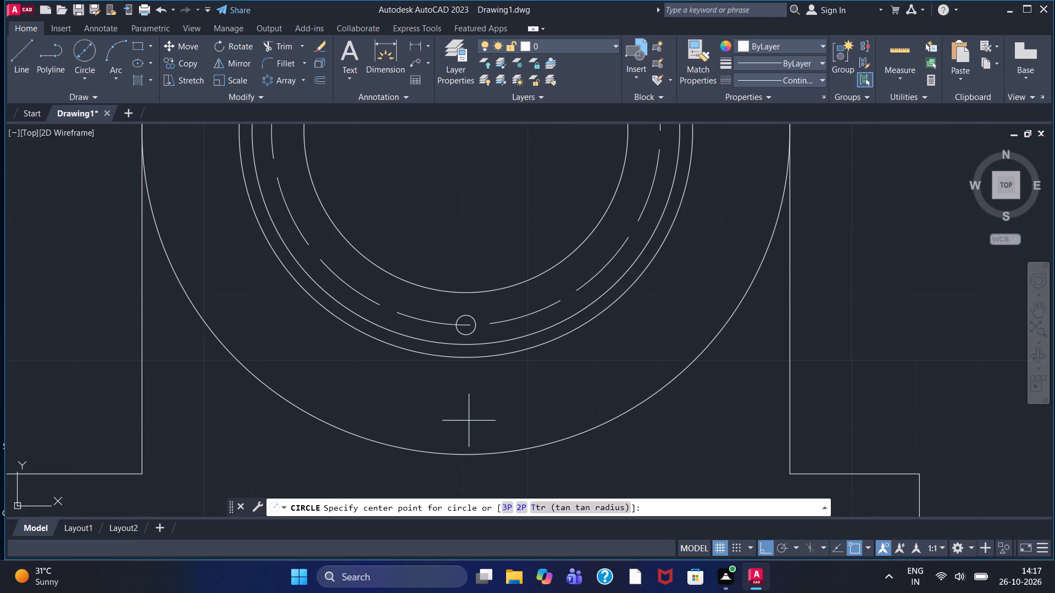
click(465, 360)
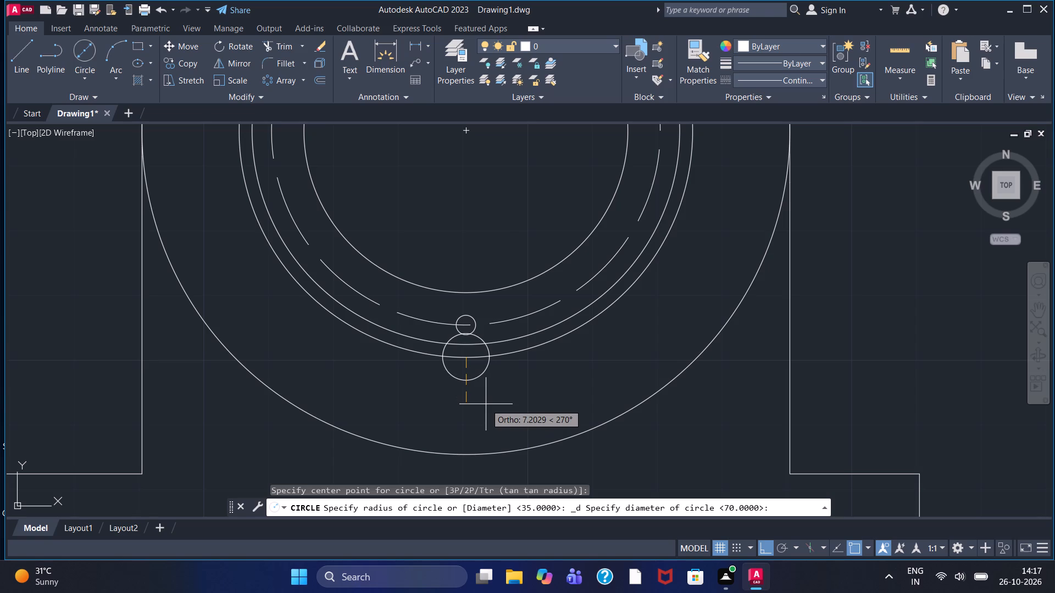
key(9)
key(Return)
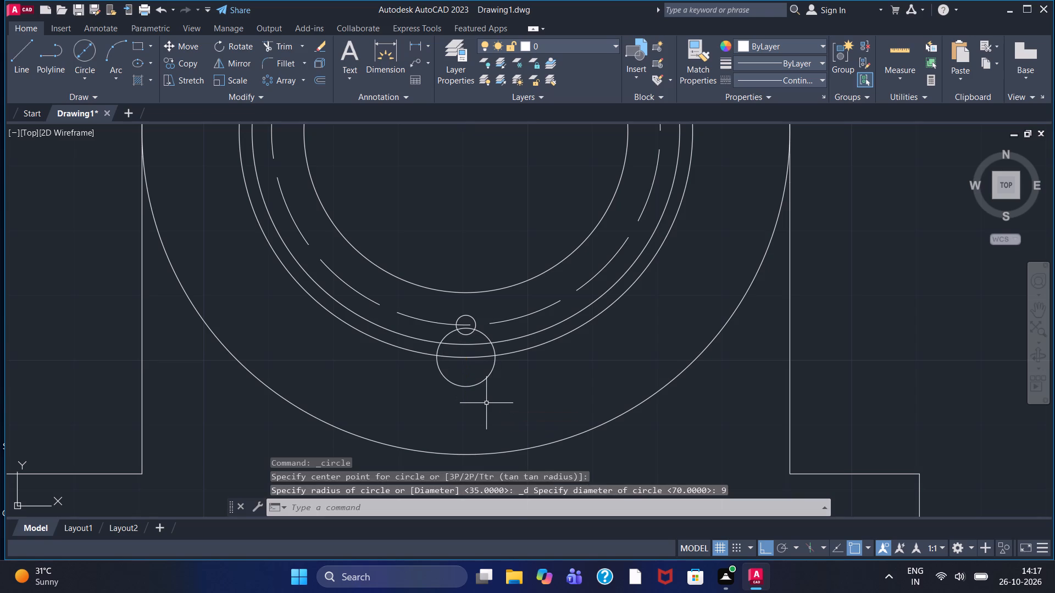
Trim the diameter 9 circle's upper part and the diameter 70 circle's segment inside it, leaving a rounded notch at the bottom.
click(278, 51)
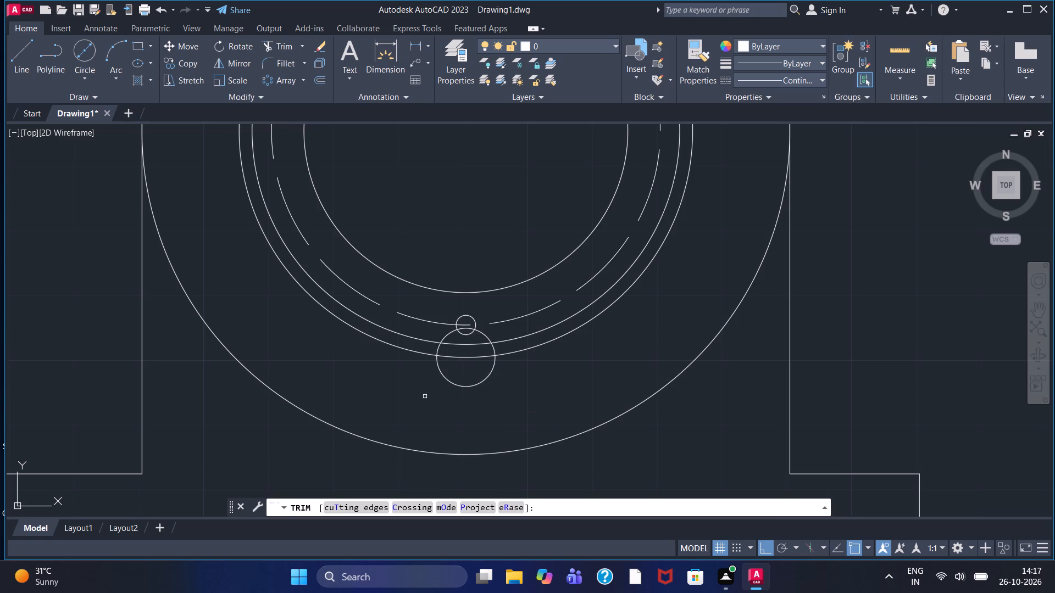
click(436, 349)
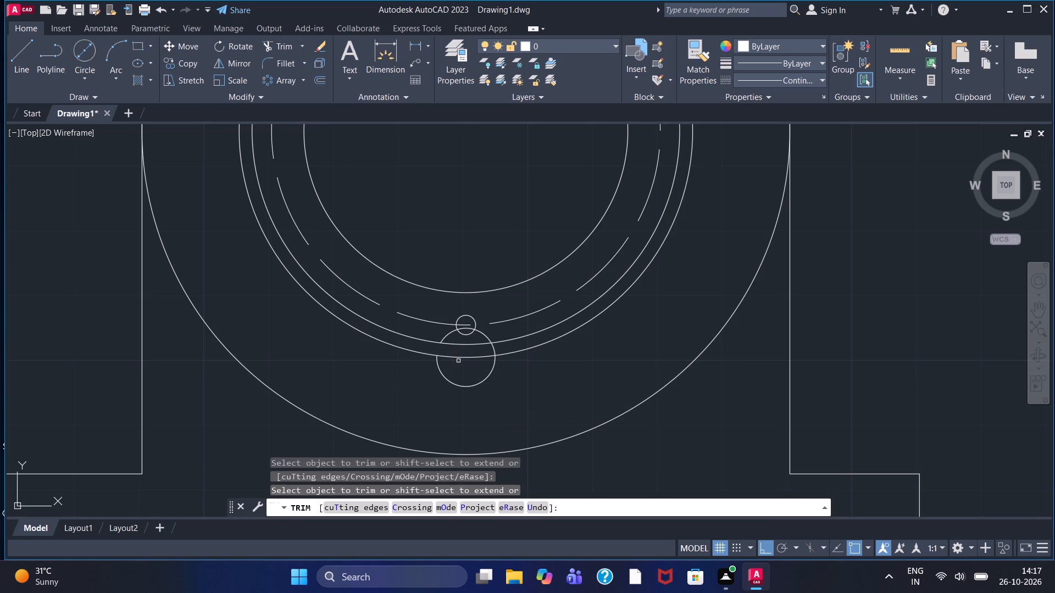
click(460, 357)
click(447, 335)
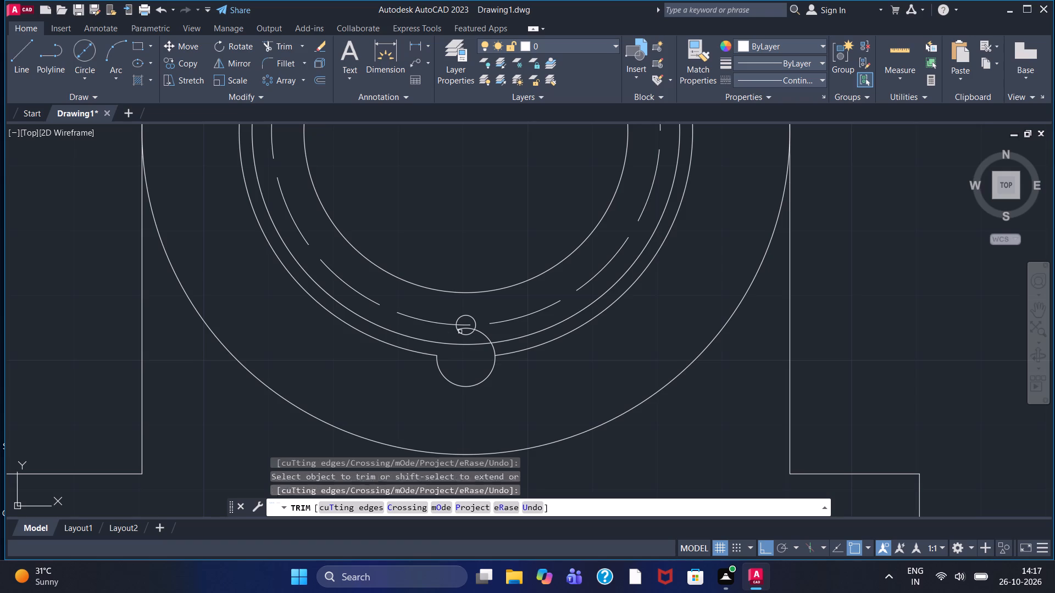
scroll(461, 332, up, 3)
click(467, 320)
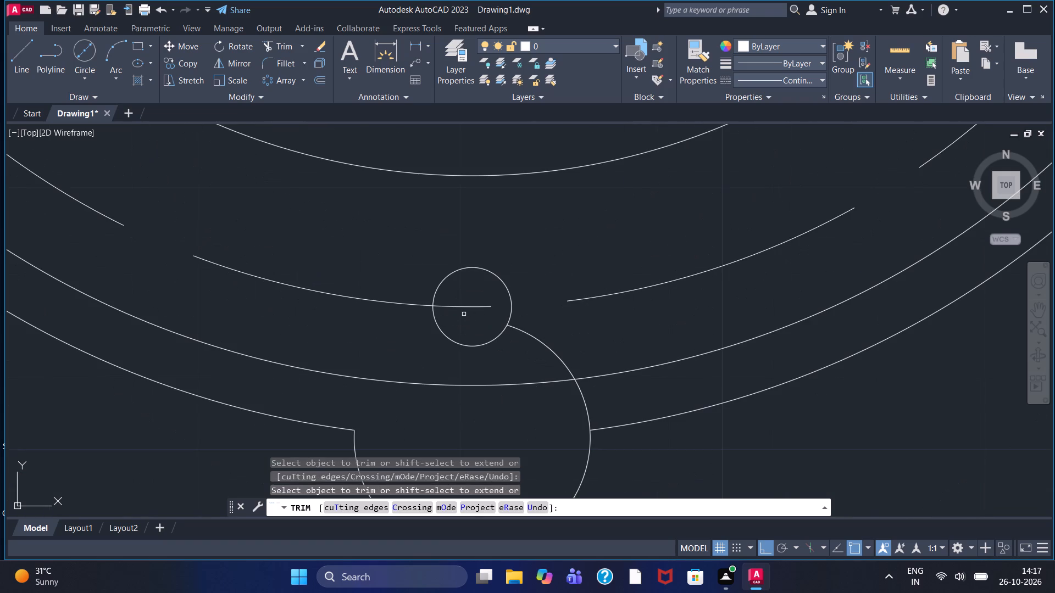
click(536, 337)
click(588, 411)
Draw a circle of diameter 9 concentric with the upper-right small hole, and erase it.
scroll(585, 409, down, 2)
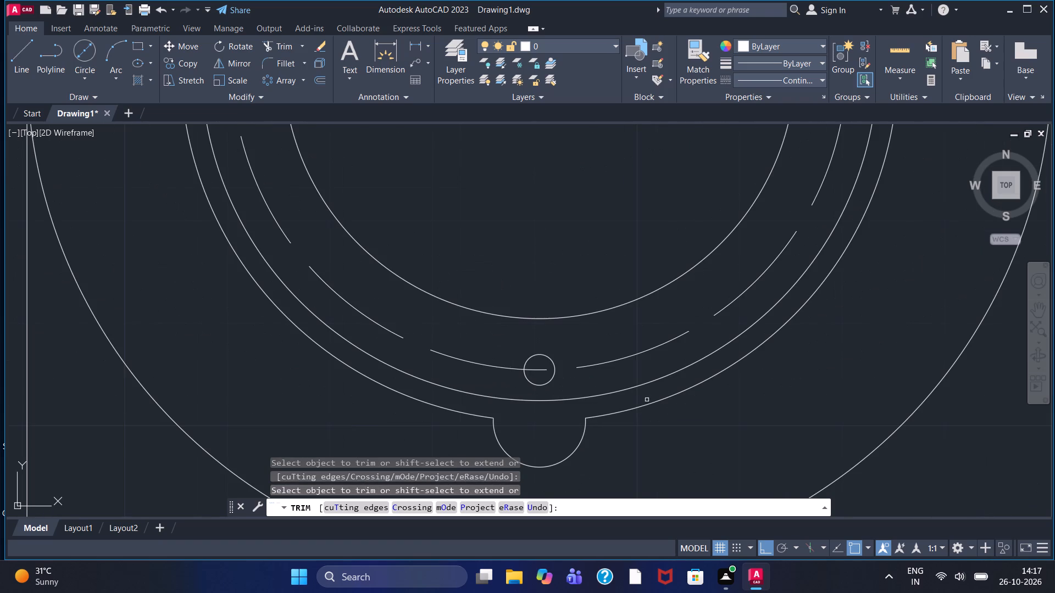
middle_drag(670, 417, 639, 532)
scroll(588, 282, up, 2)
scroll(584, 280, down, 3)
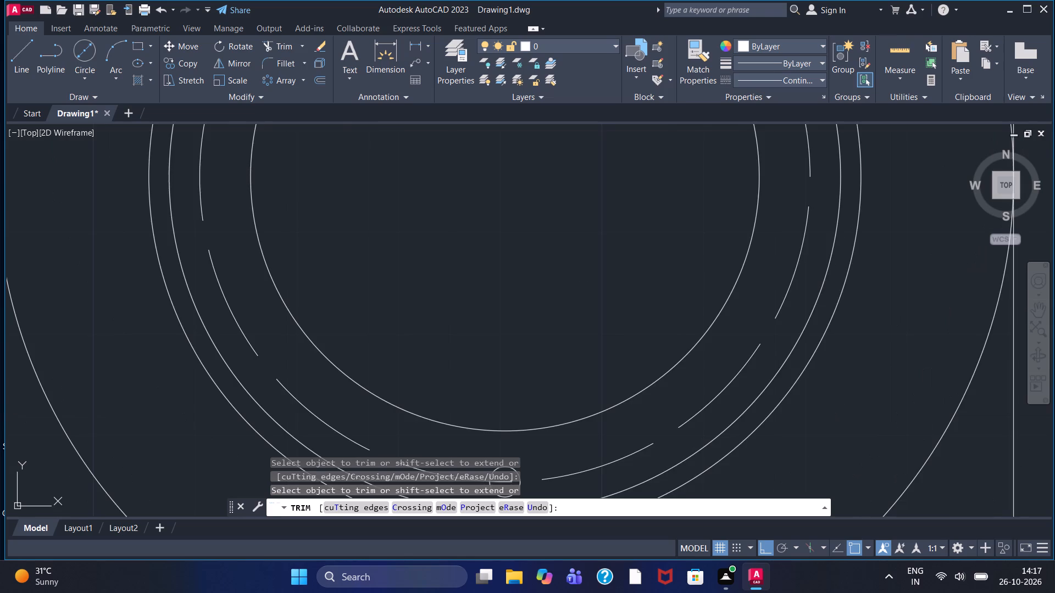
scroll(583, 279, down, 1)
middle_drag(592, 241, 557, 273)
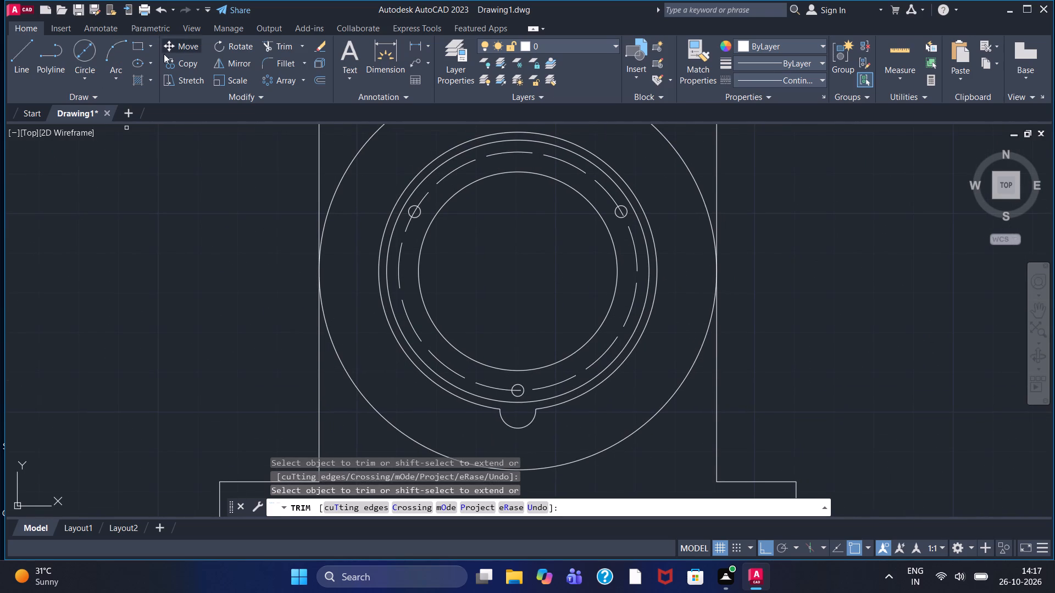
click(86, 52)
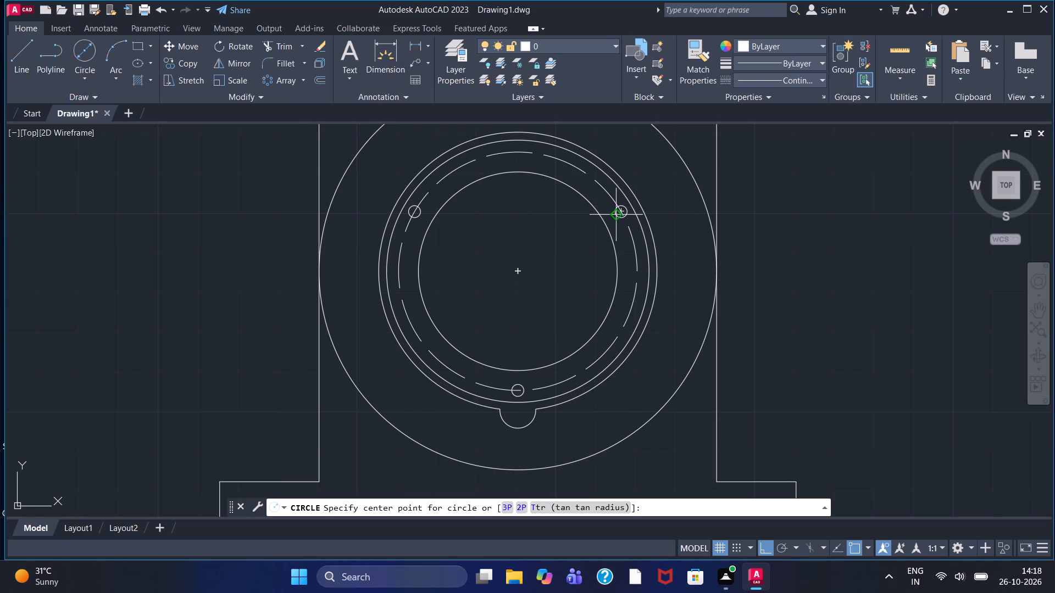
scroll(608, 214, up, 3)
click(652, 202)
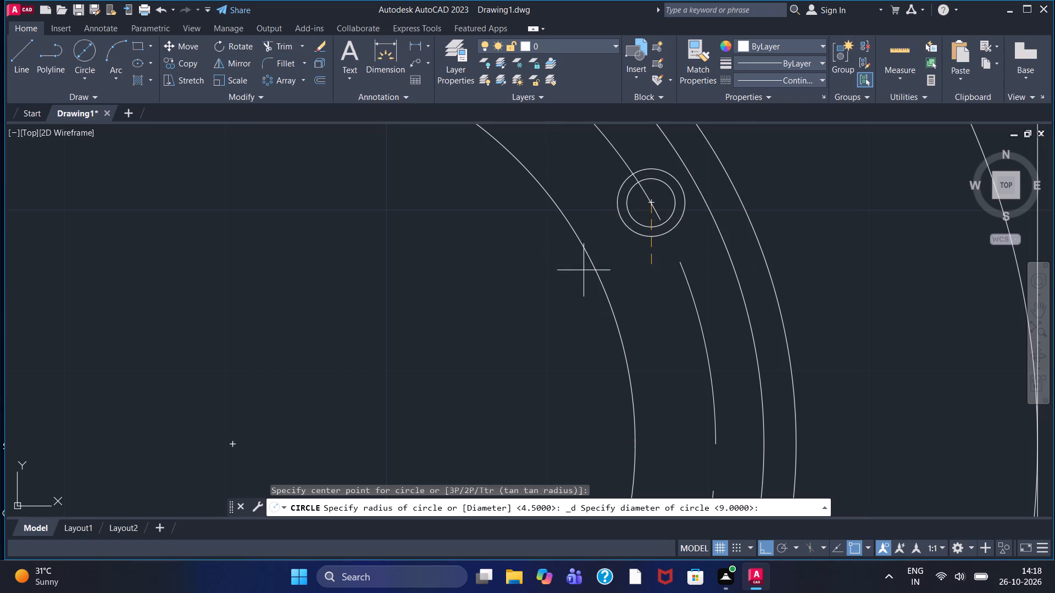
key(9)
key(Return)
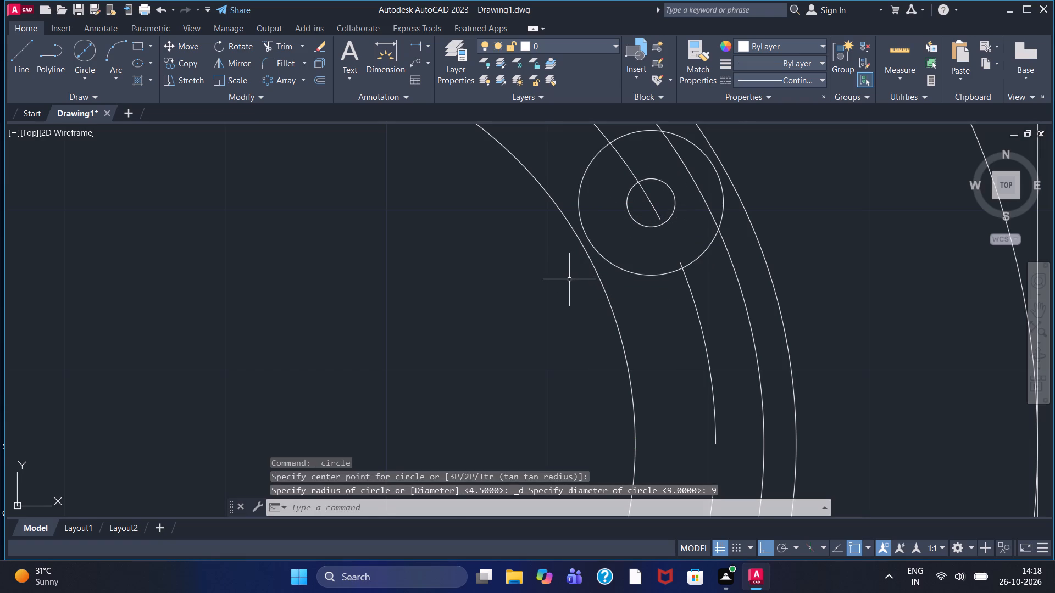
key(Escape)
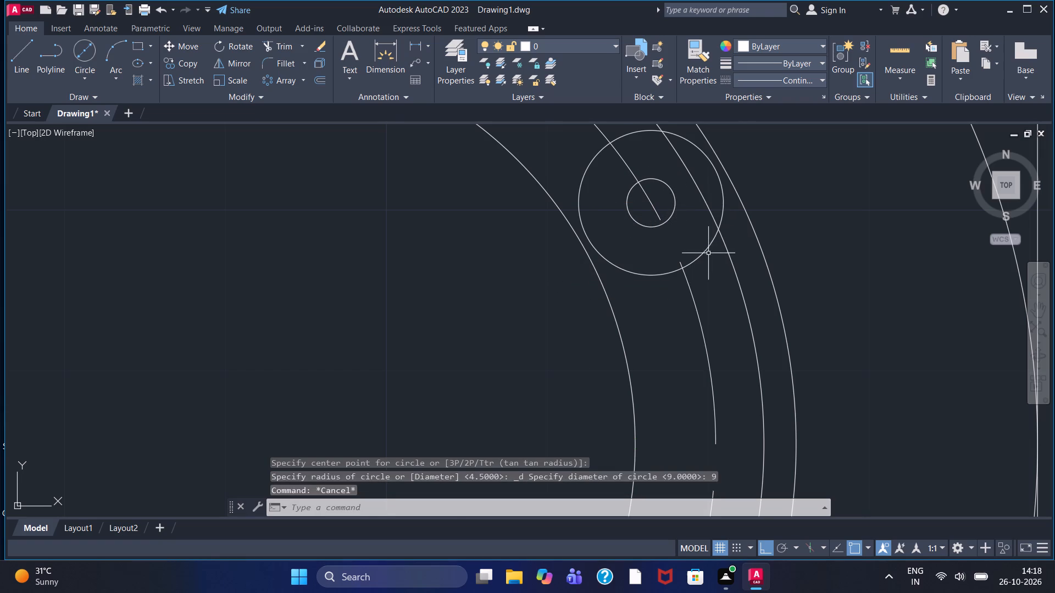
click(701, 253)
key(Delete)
Delete the notch arc below the bottom small hole.
scroll(686, 272, down, 3)
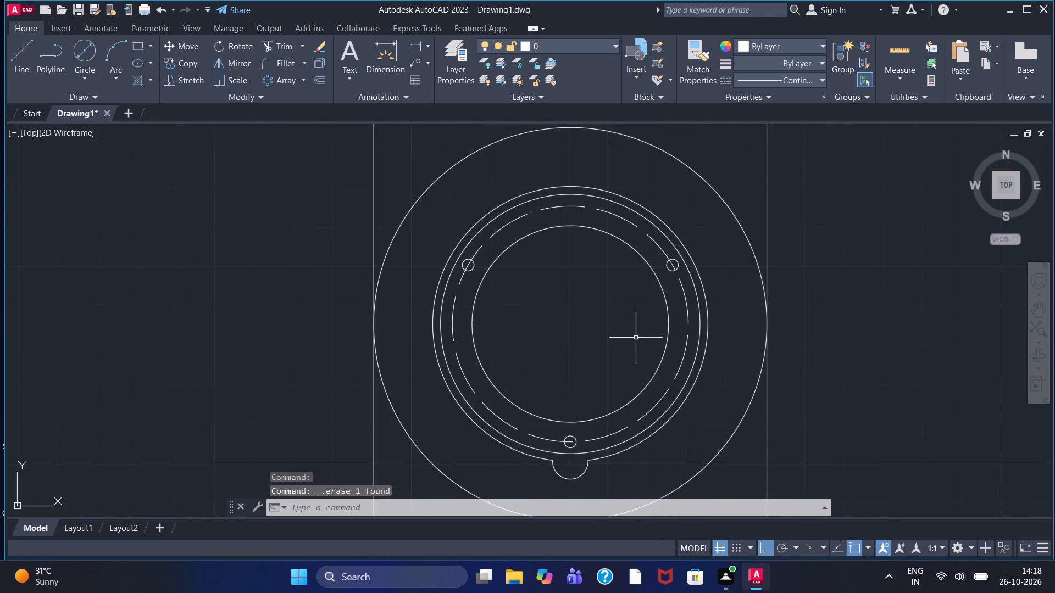
middle_drag(558, 365, 561, 246)
click(566, 359)
key(Delete)
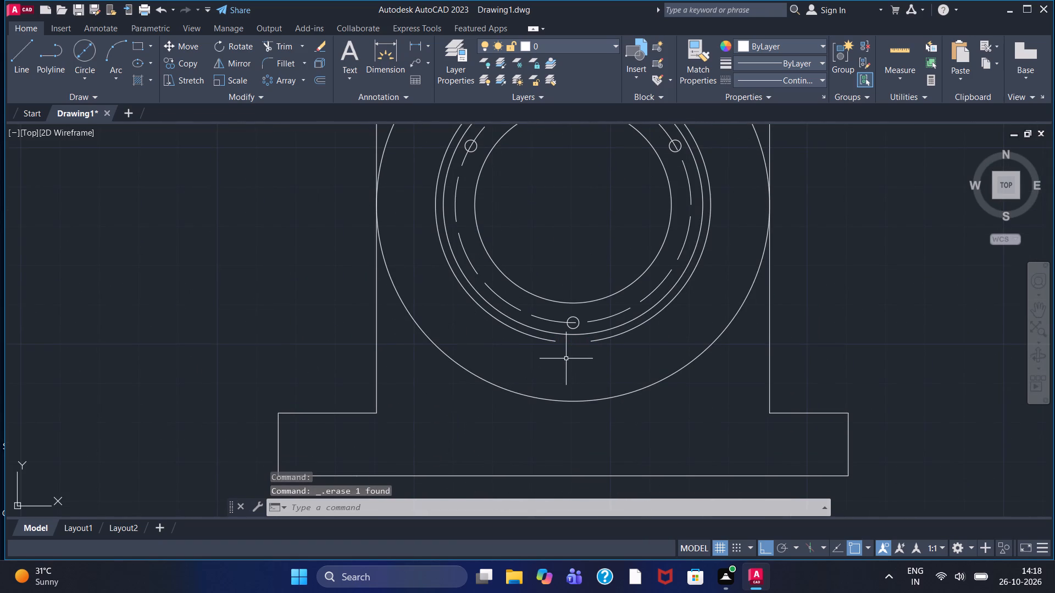
Draw a circle of radius 9 centred on the bottom small hole.
click(90, 72)
click(107, 92)
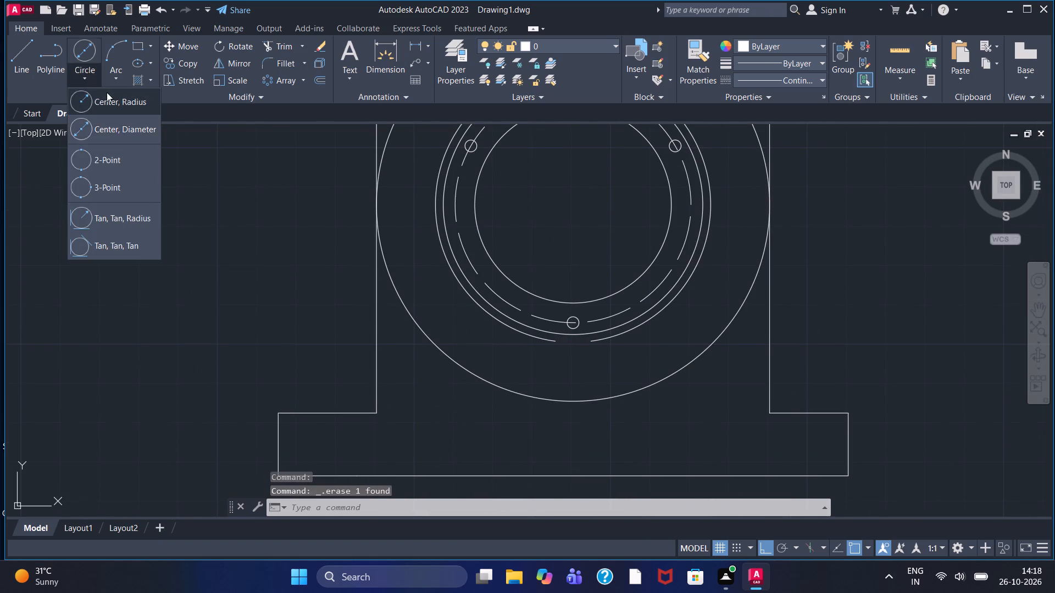
scroll(568, 320, up, 4)
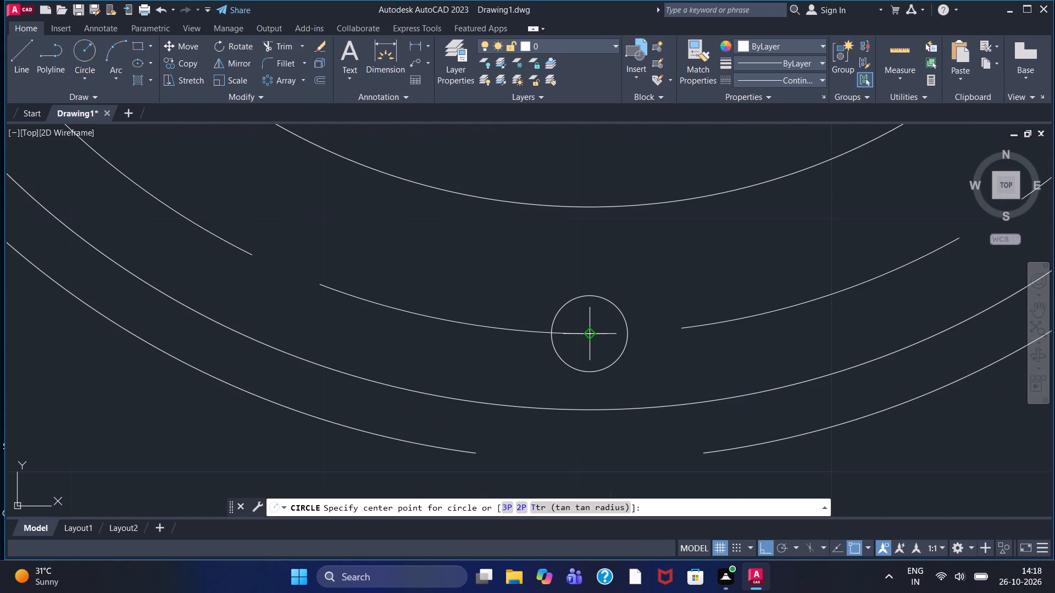
click(590, 335)
key(9)
key(Return)
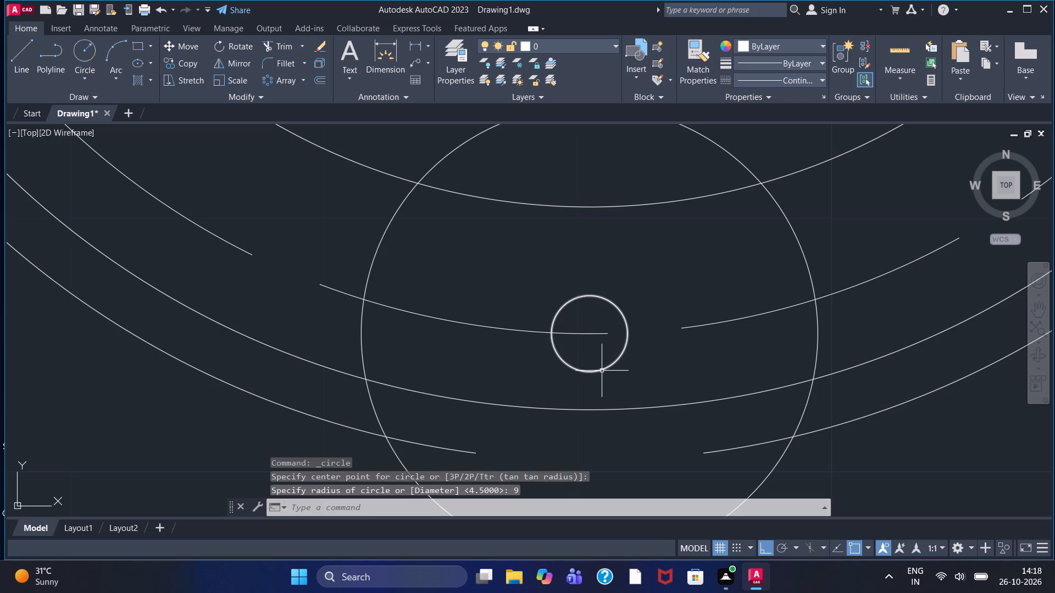
scroll(602, 371, down, 2)
middle_drag(693, 203, 668, 244)
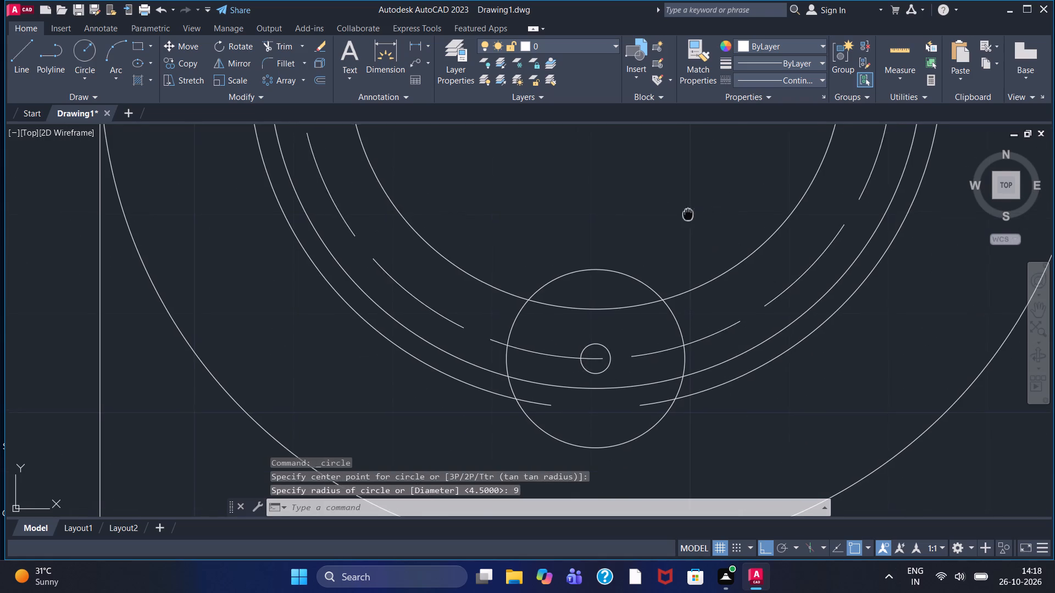
Draw a circle of radius 9 centred on the upper-right small hole.
middle_drag(668, 244, 594, 365)
click(80, 52)
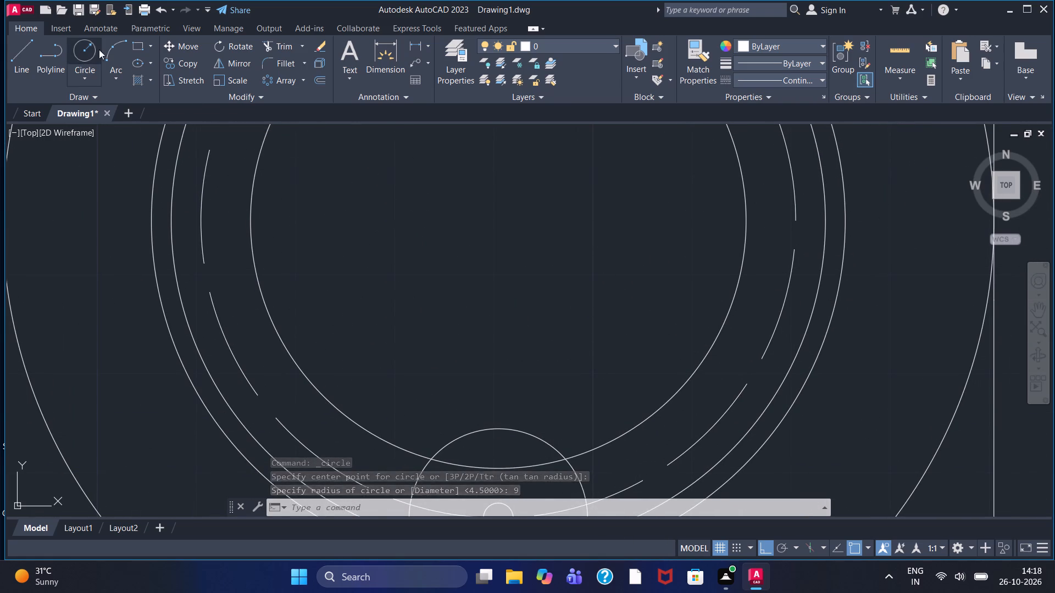
middle_drag(518, 223, 374, 430)
scroll(619, 291, up, 2)
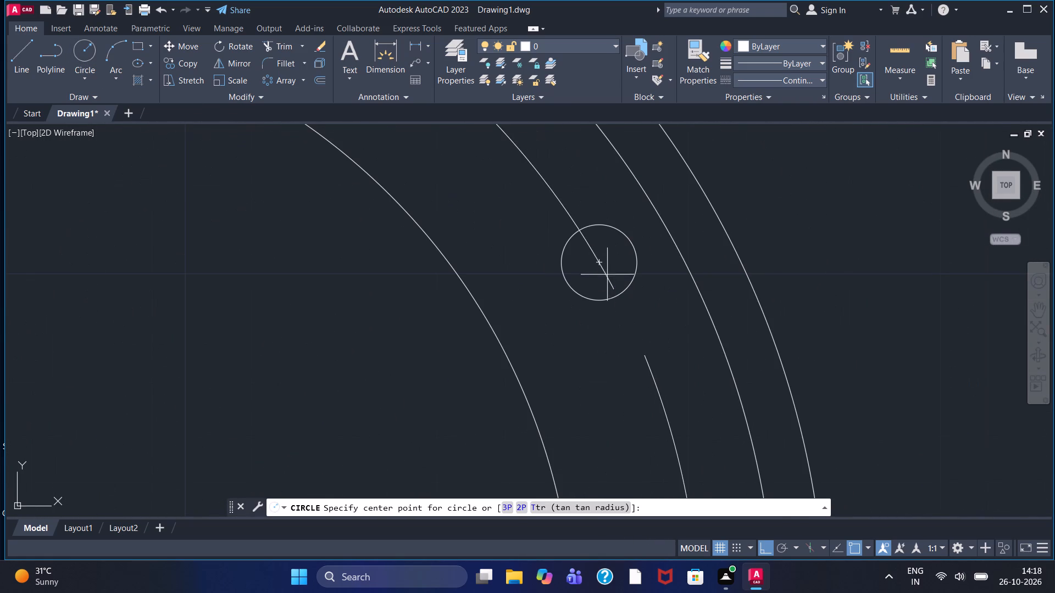
click(600, 262)
key(9)
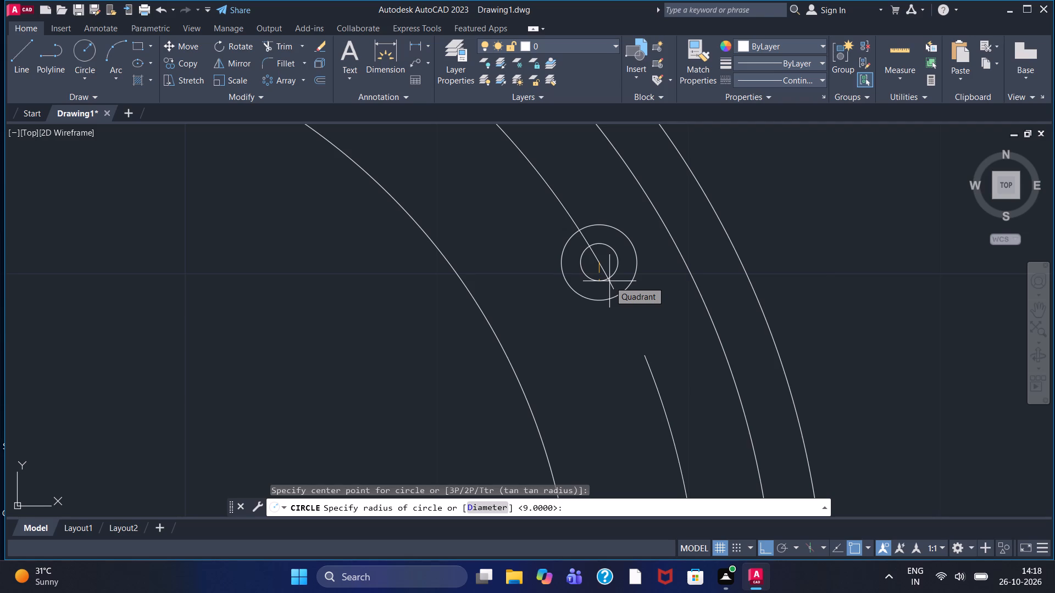
key(Return)
Draw a circle of radius 9 centred on the upper-left small hole.
scroll(590, 288, down, 2)
middle_drag(113, 242, 267, 298)
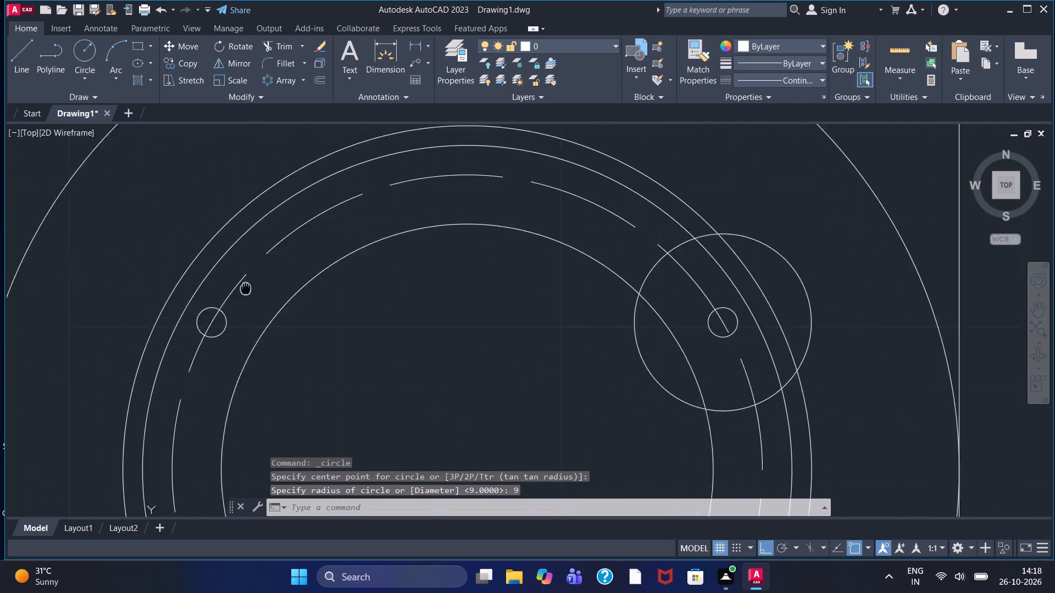
middle_drag(267, 298, 341, 320)
click(76, 60)
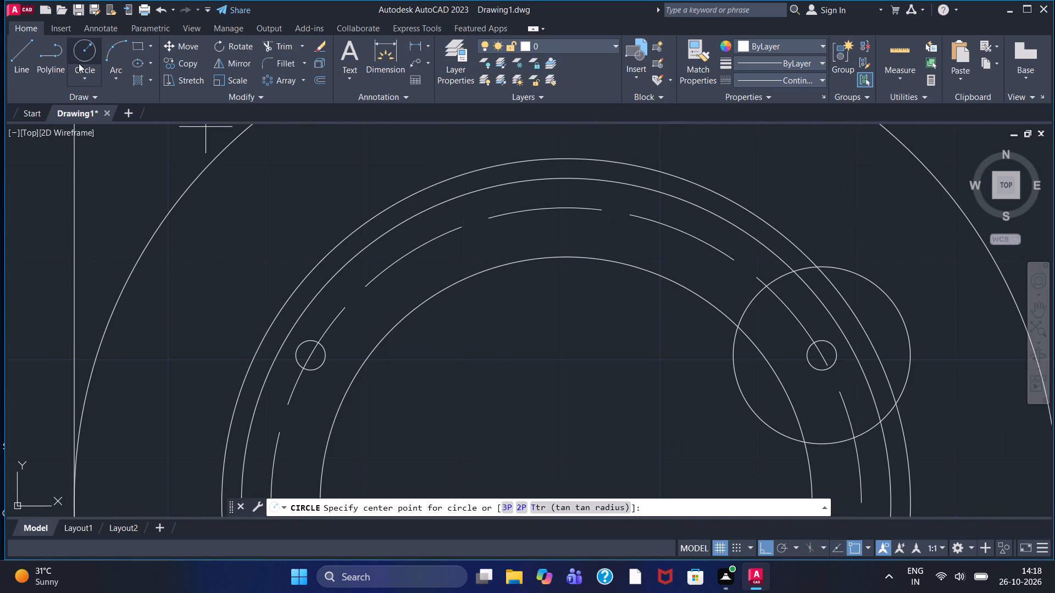
scroll(260, 357, up, 1)
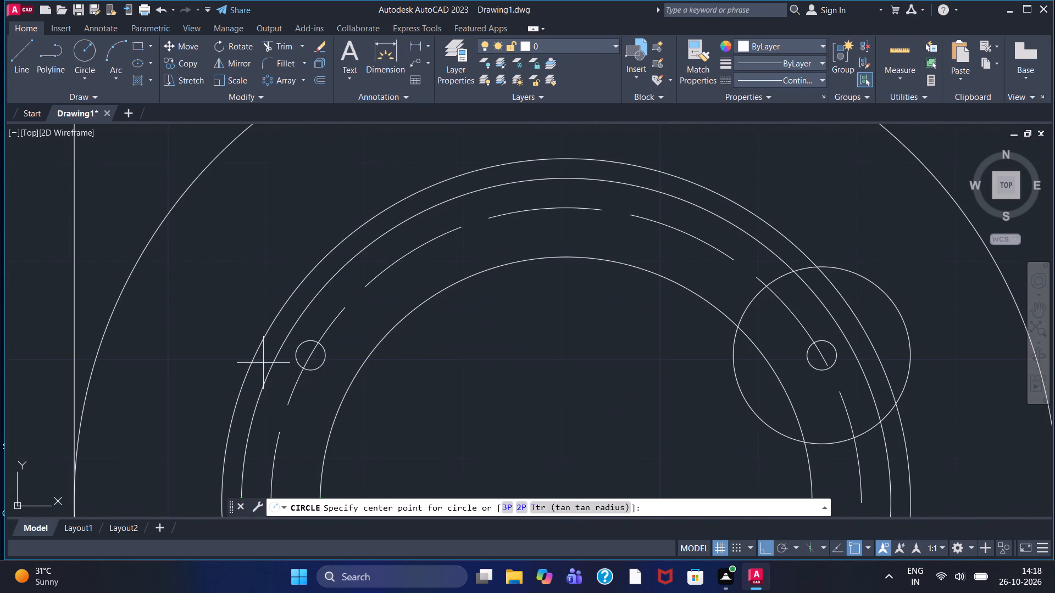
scroll(260, 356, up, 2)
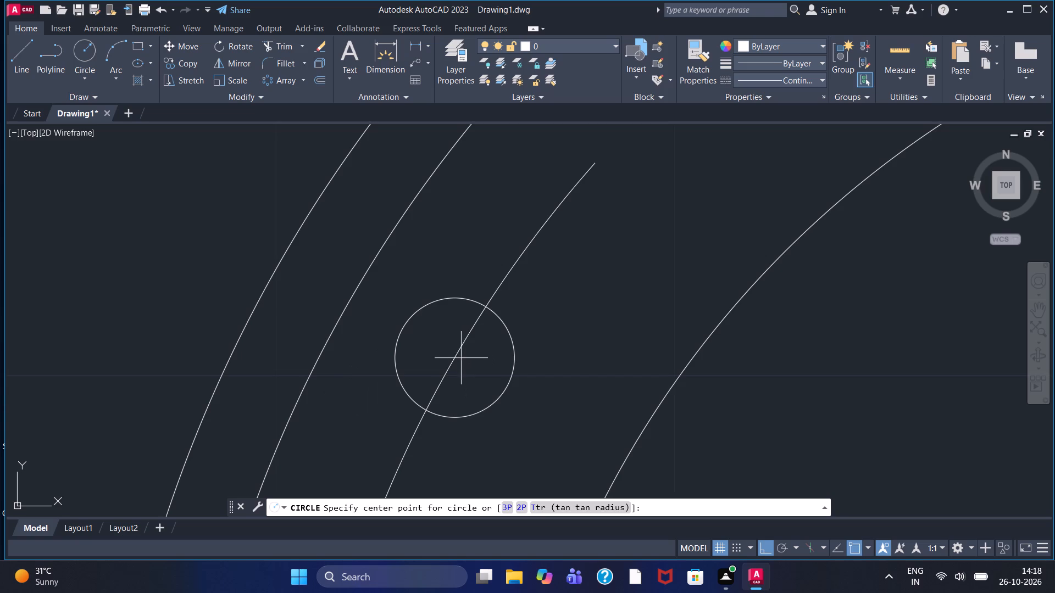
click(85, 51)
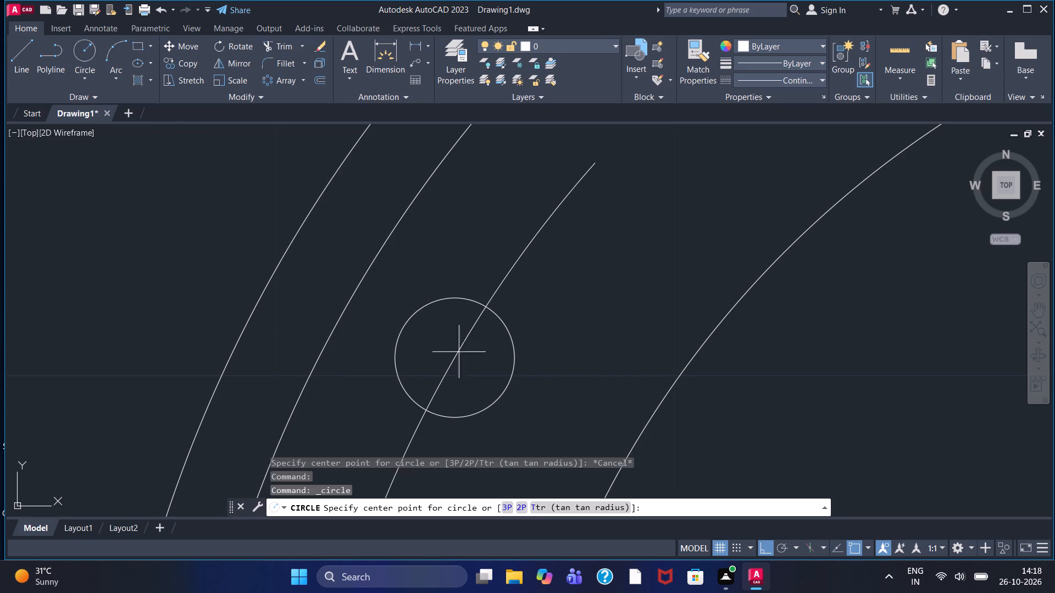
click(451, 357)
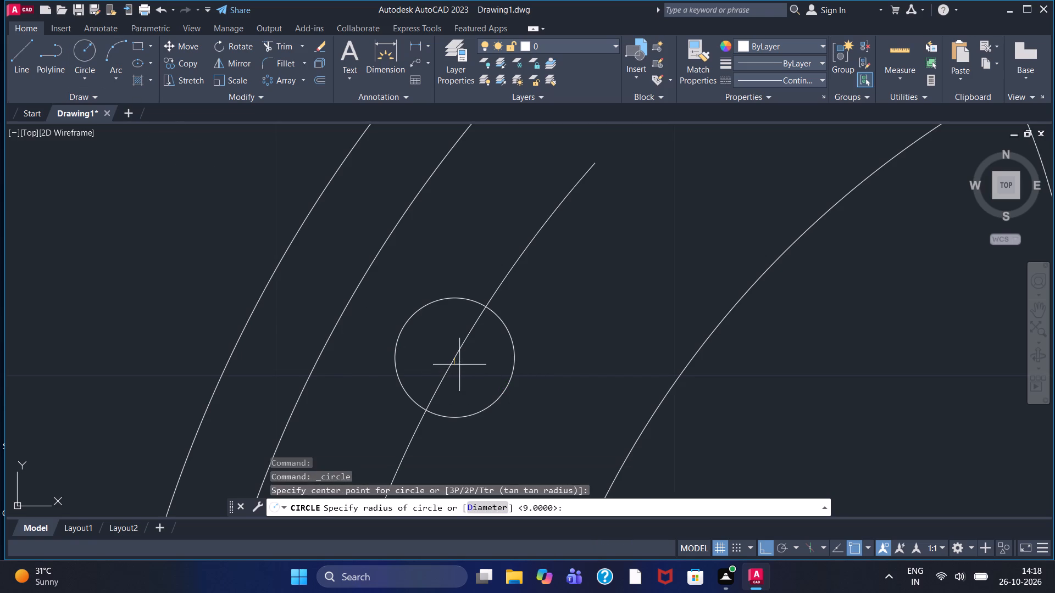
key(9)
key(Return)
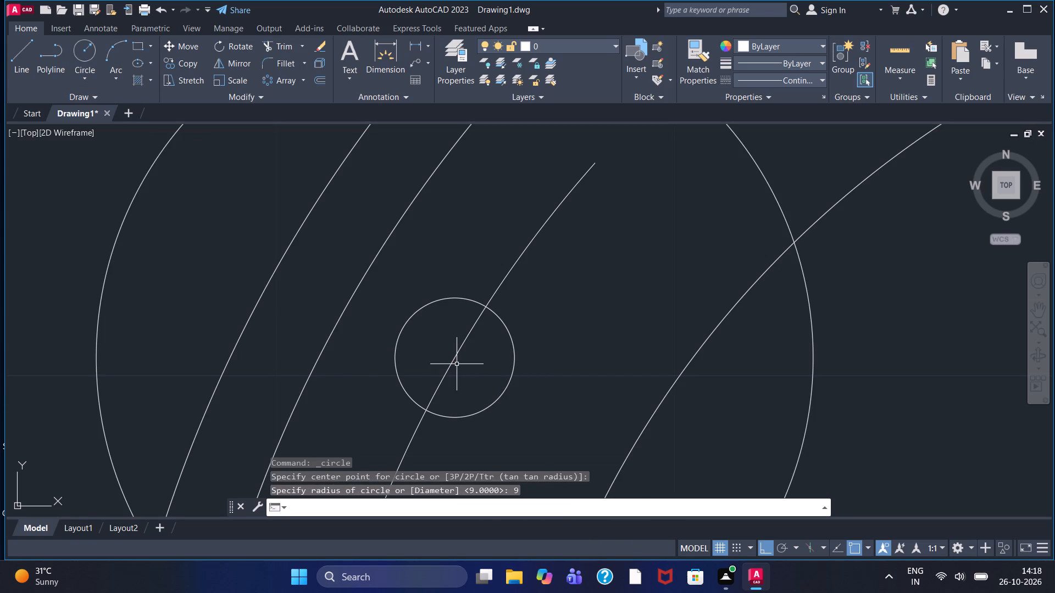
Trim the upper-left radius 9 circle's inner part and the diameter 70 circle's segment inside it, leaving an outward rounded lobe.
scroll(457, 364, down, 3)
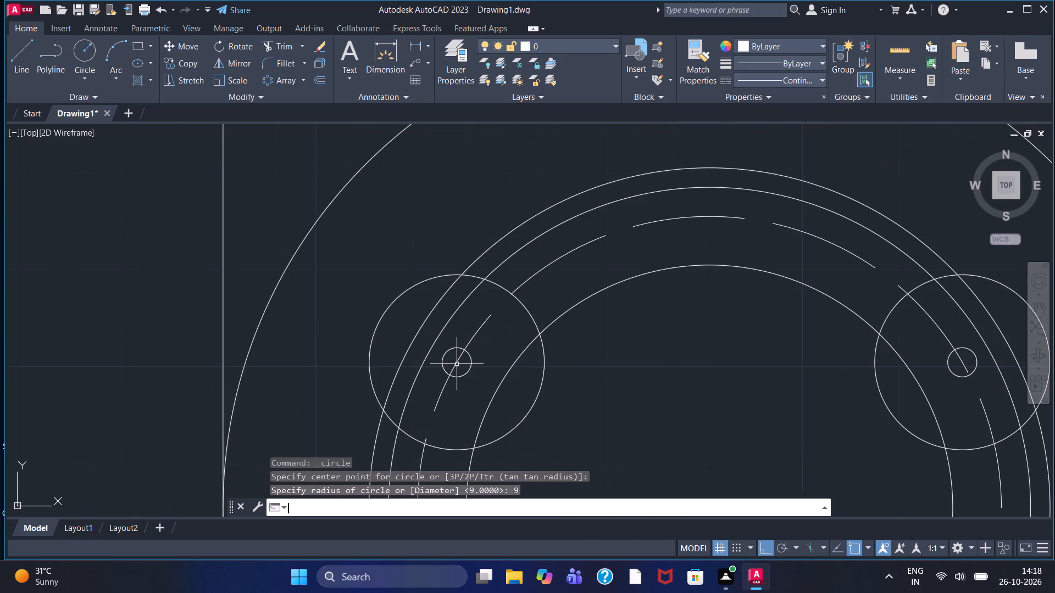
scroll(457, 364, up, 1)
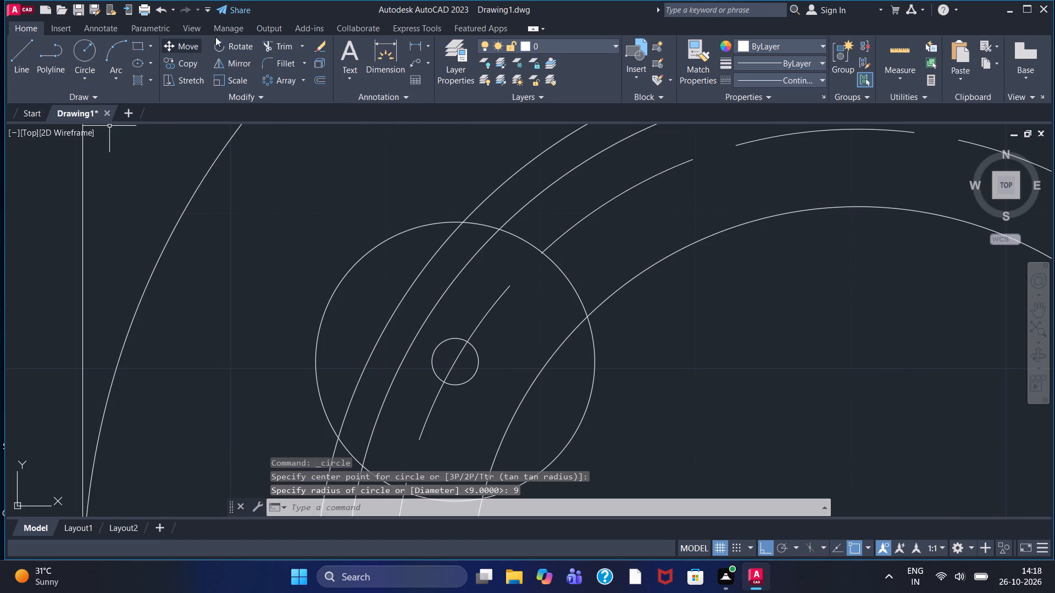
click(276, 44)
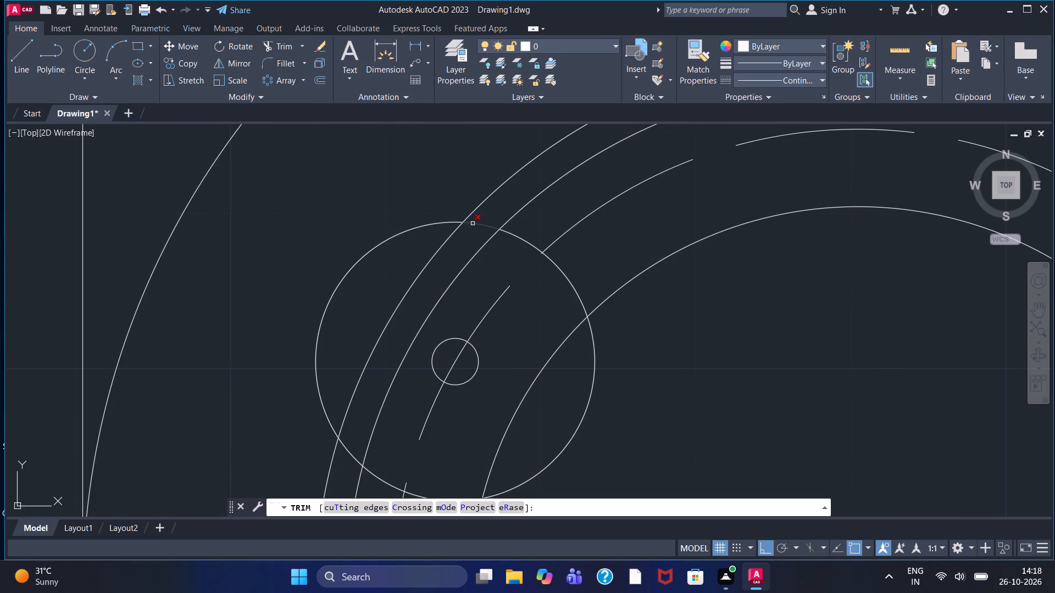
click(473, 223)
click(518, 237)
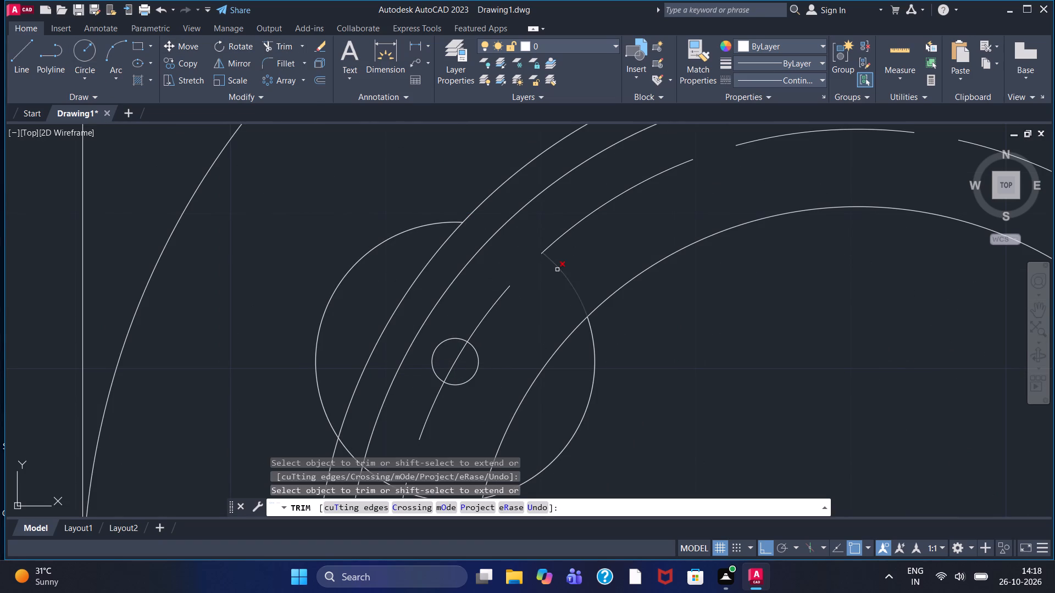
click(557, 270)
click(592, 385)
scroll(571, 397, down, 1)
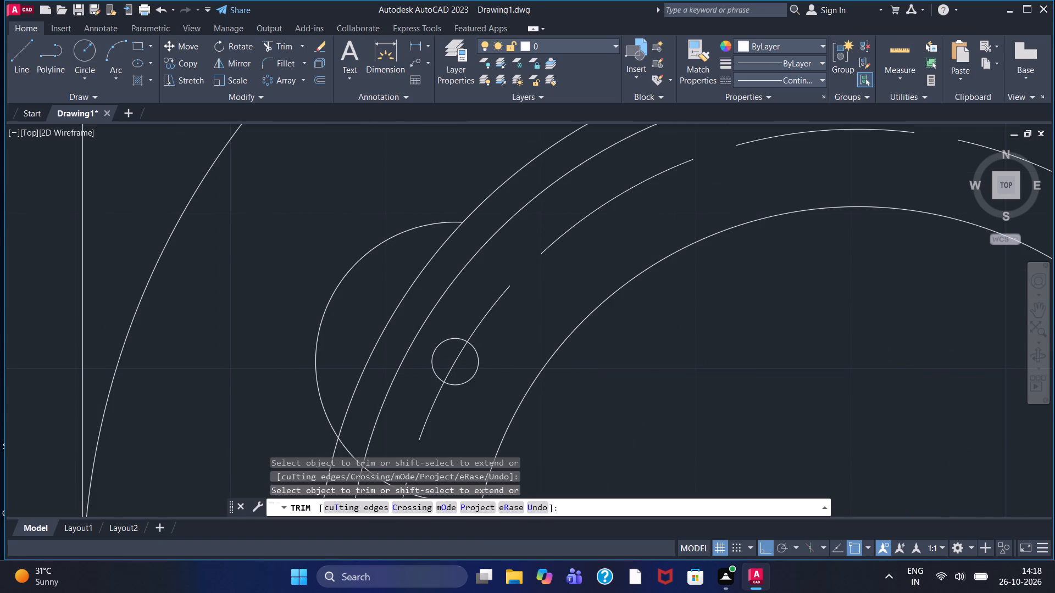
middle_drag(574, 397, 577, 245)
click(502, 311)
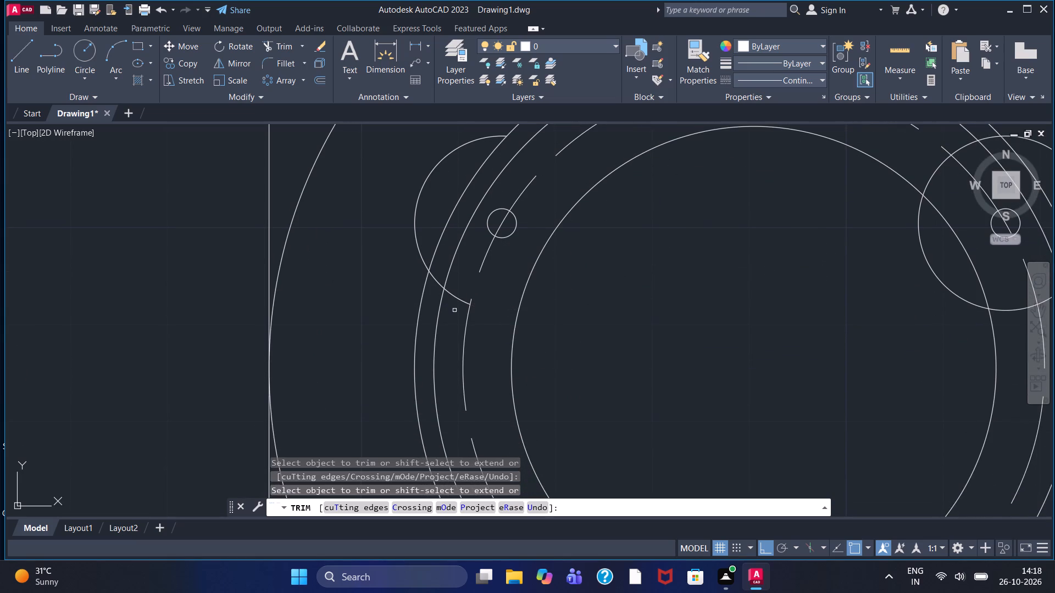
click(456, 296)
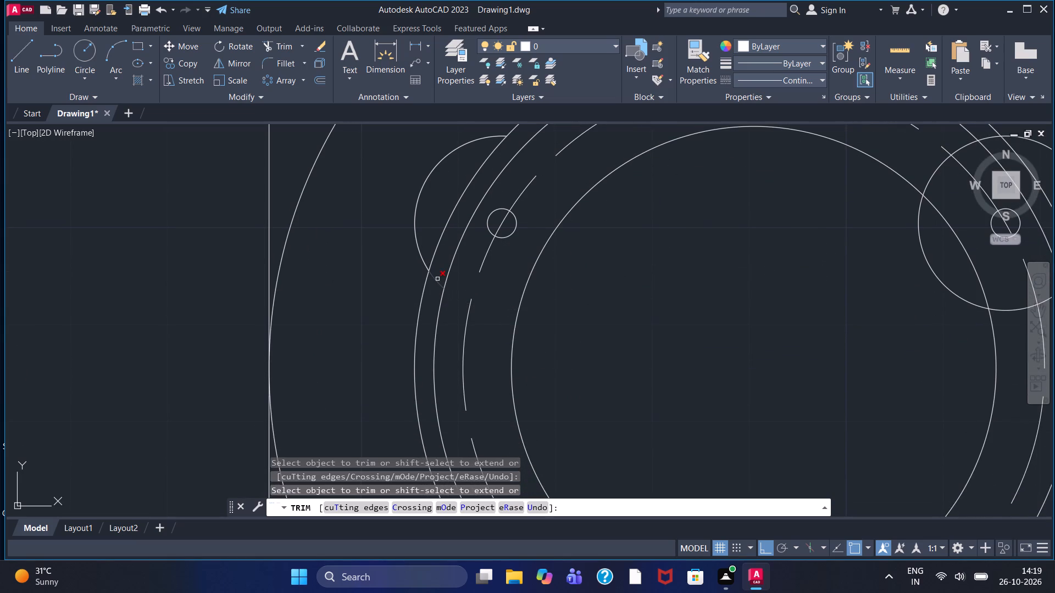
click(437, 279)
click(448, 218)
Trim the upper-right radius 9 circle's inner part and the diameter 70 circle's segment inside it, leaving a matching outward lobe.
scroll(751, 393, down, 1)
middle_drag(786, 371, 588, 307)
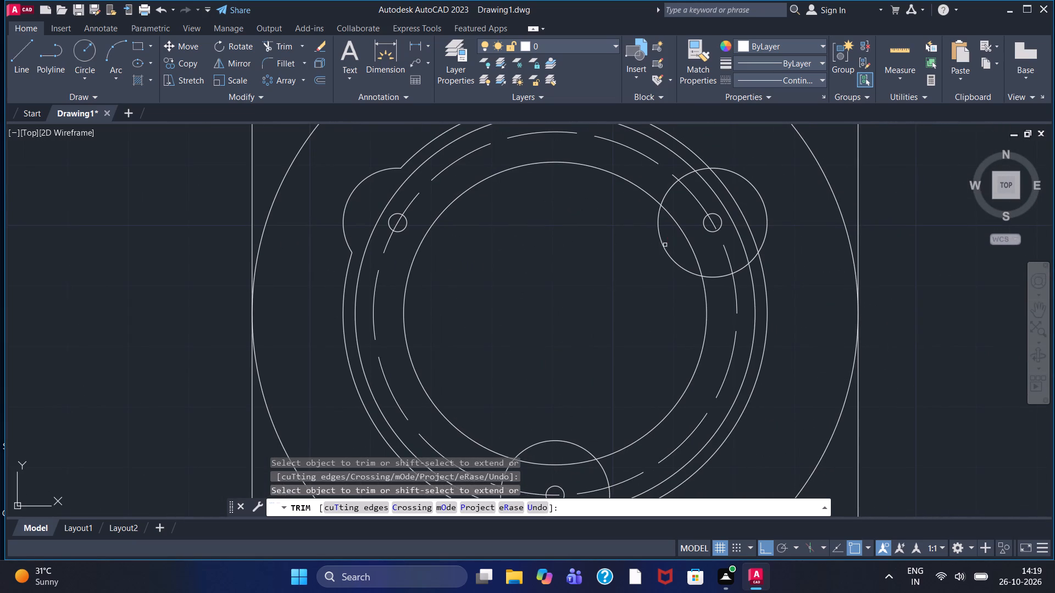
click(664, 247)
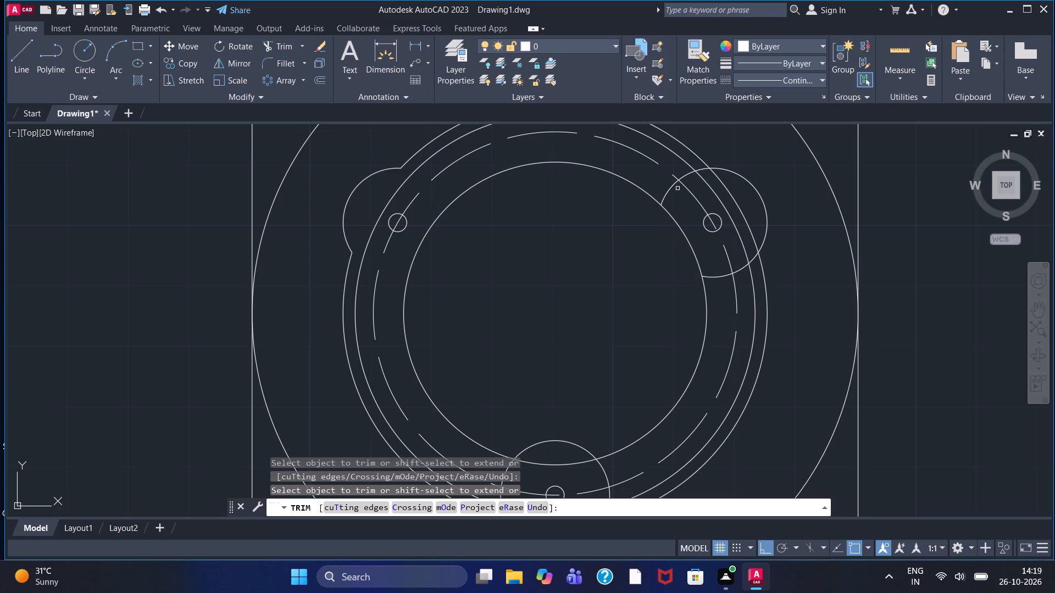
click(667, 189)
click(720, 278)
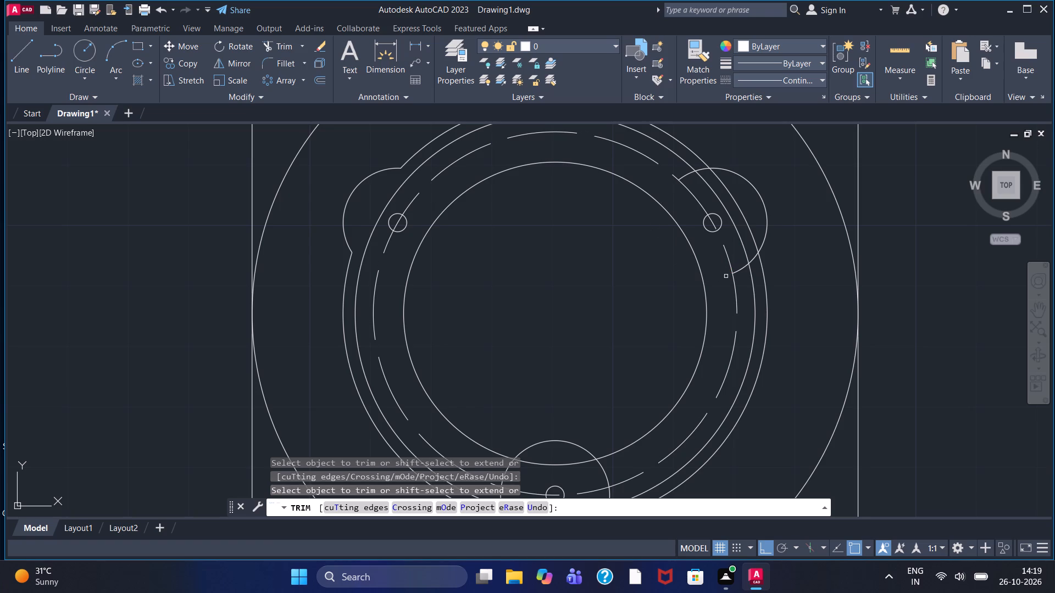
click(738, 270)
click(752, 261)
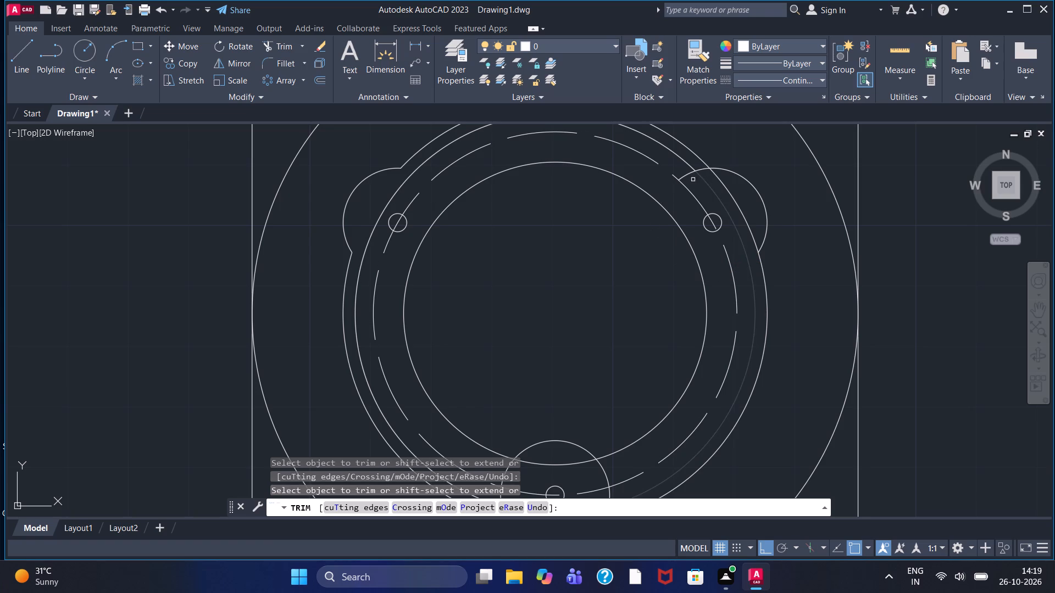
click(688, 174)
click(702, 170)
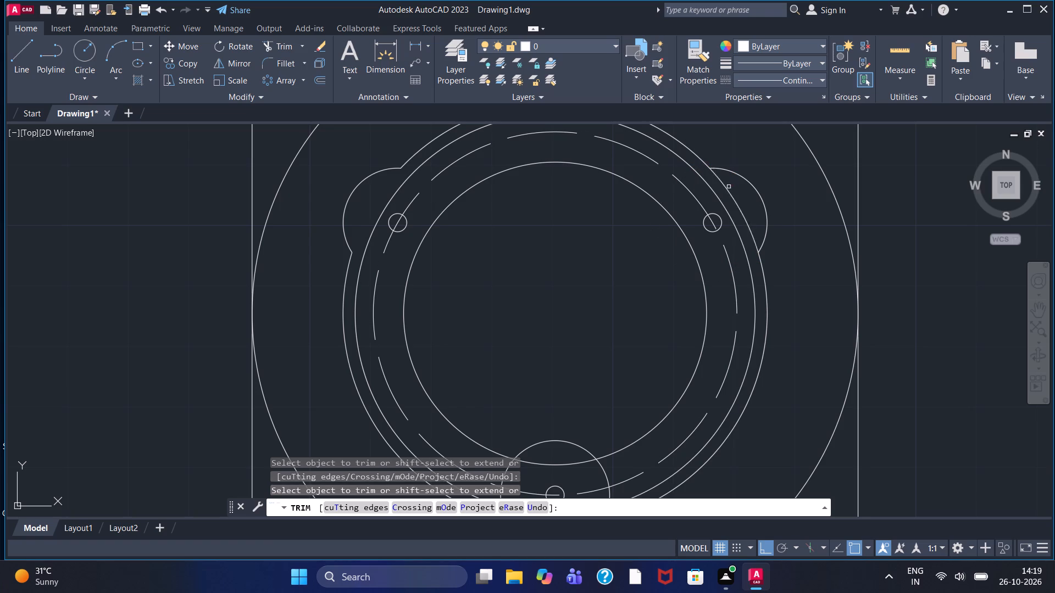
click(729, 187)
Trim the bottom radius 9 circle's upper part and the two diameter 70 arc stubs inside it, leaving an outward bottom lobe.
scroll(712, 303, down, 1)
middle_drag(641, 330, 617, 199)
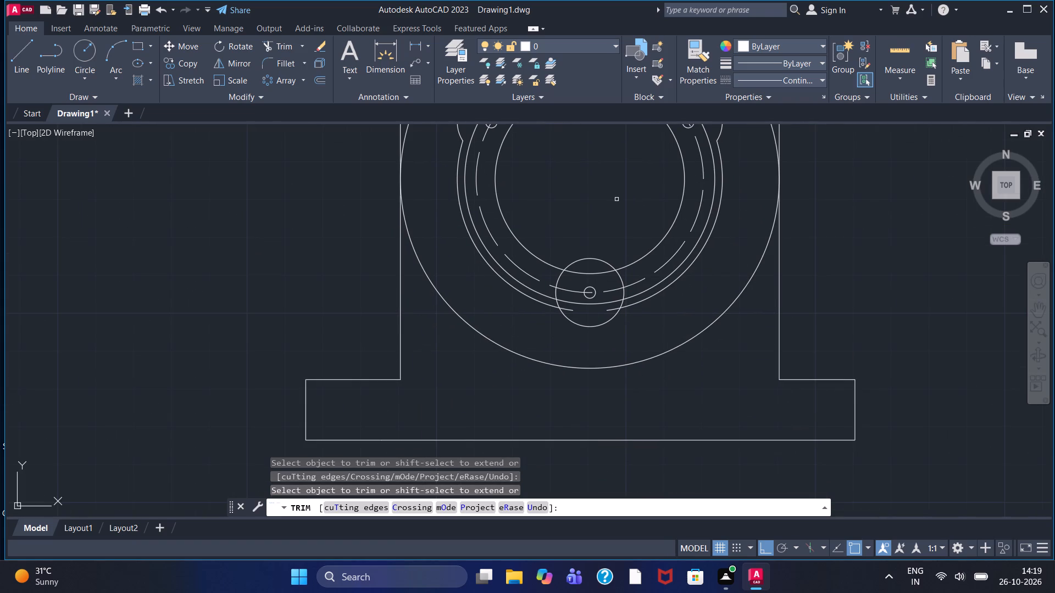
click(602, 261)
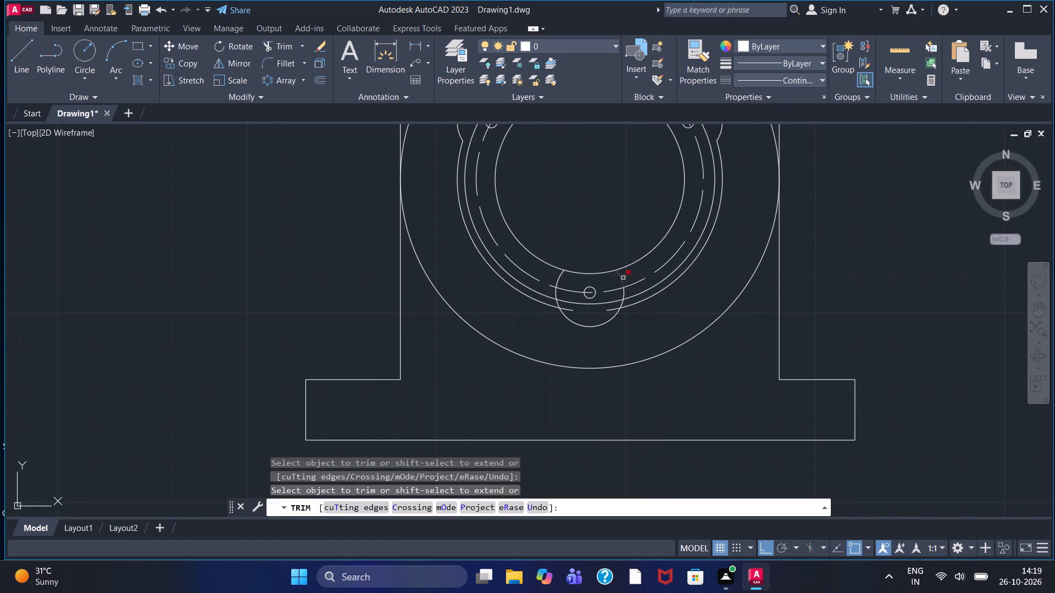
click(622, 278)
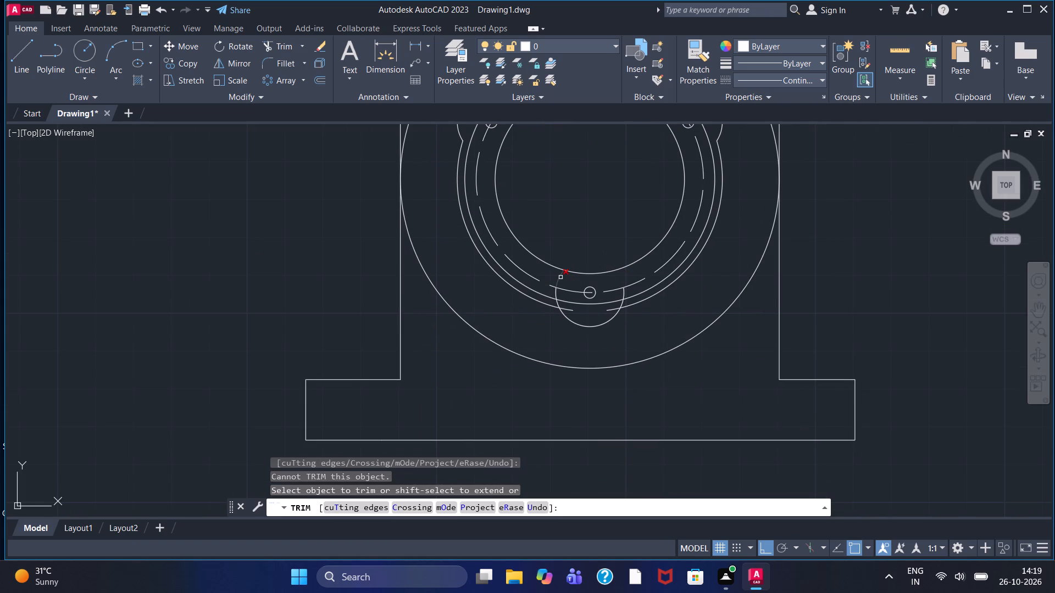
click(560, 277)
scroll(564, 288, up, 2)
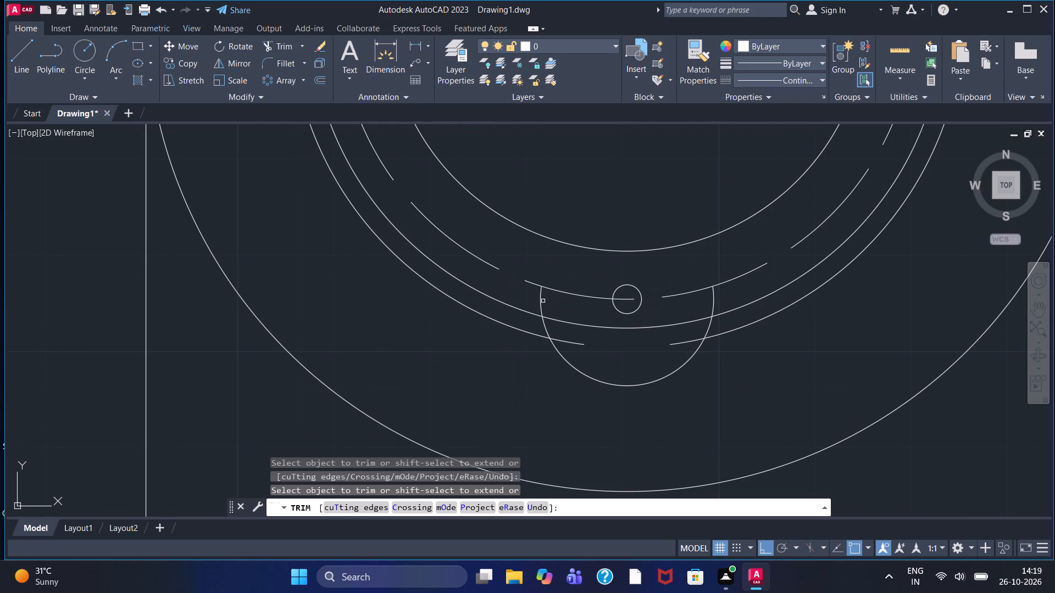
click(540, 301)
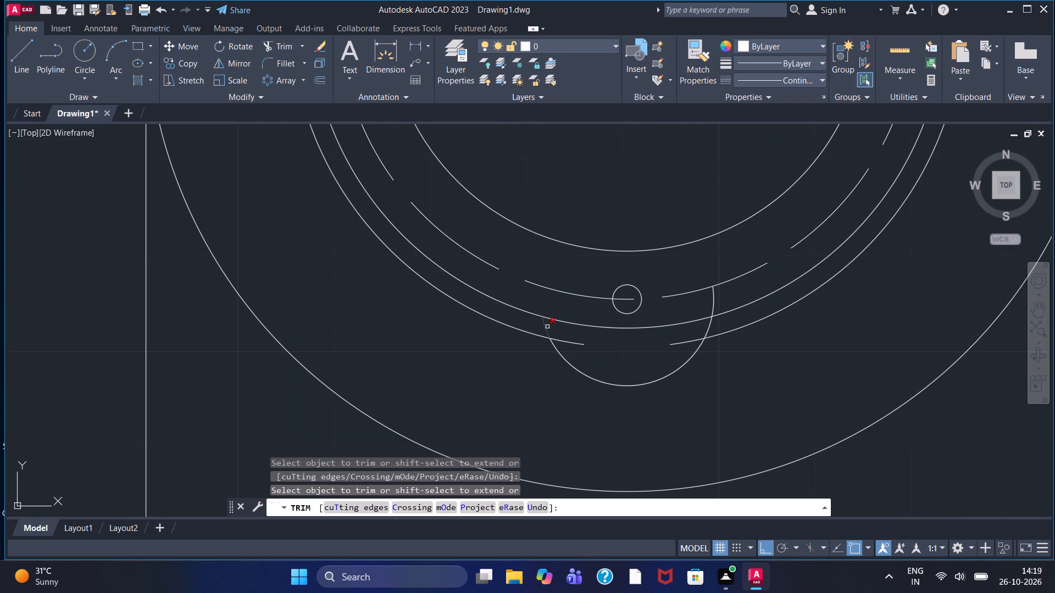
click(547, 328)
click(710, 331)
click(714, 299)
click(680, 343)
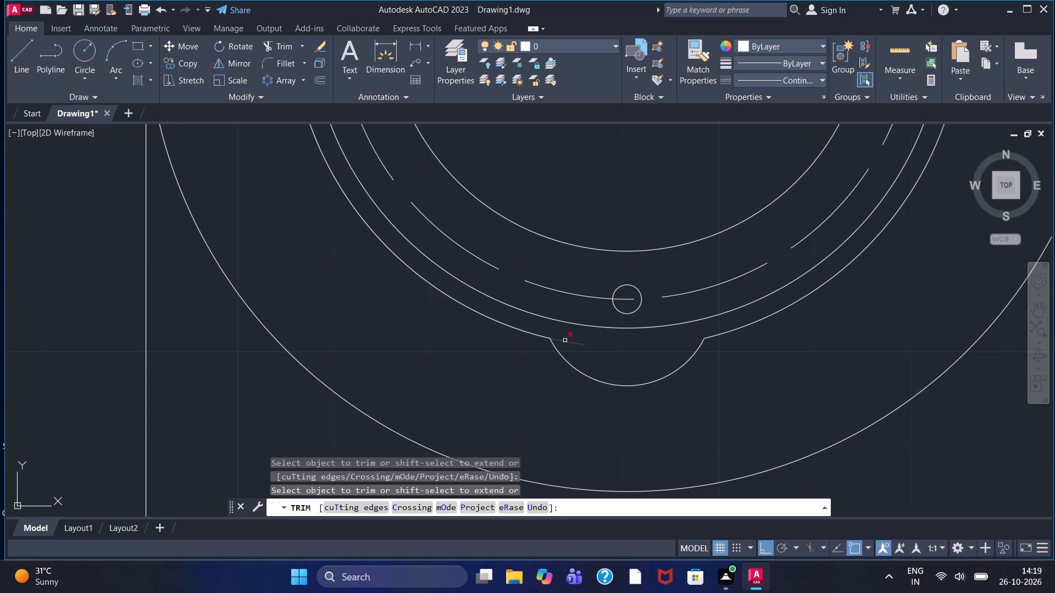
click(569, 343)
Draw a line 5 straight up from the top of the diameter 70 circle and continue it 5 to the right.
scroll(571, 346, down, 2)
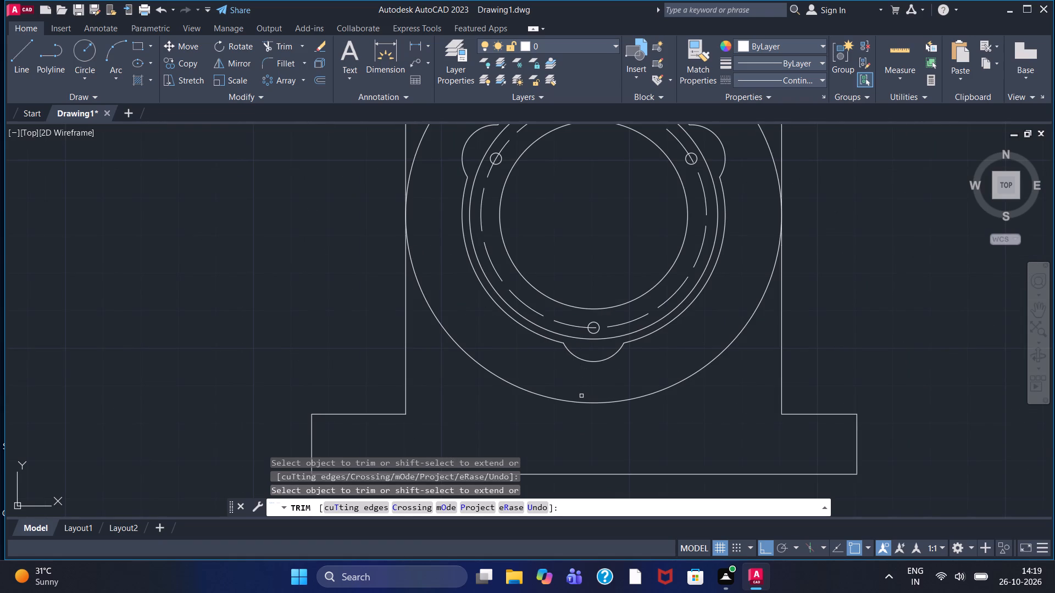
scroll(601, 391, down, 1)
middle_drag(614, 374, 613, 432)
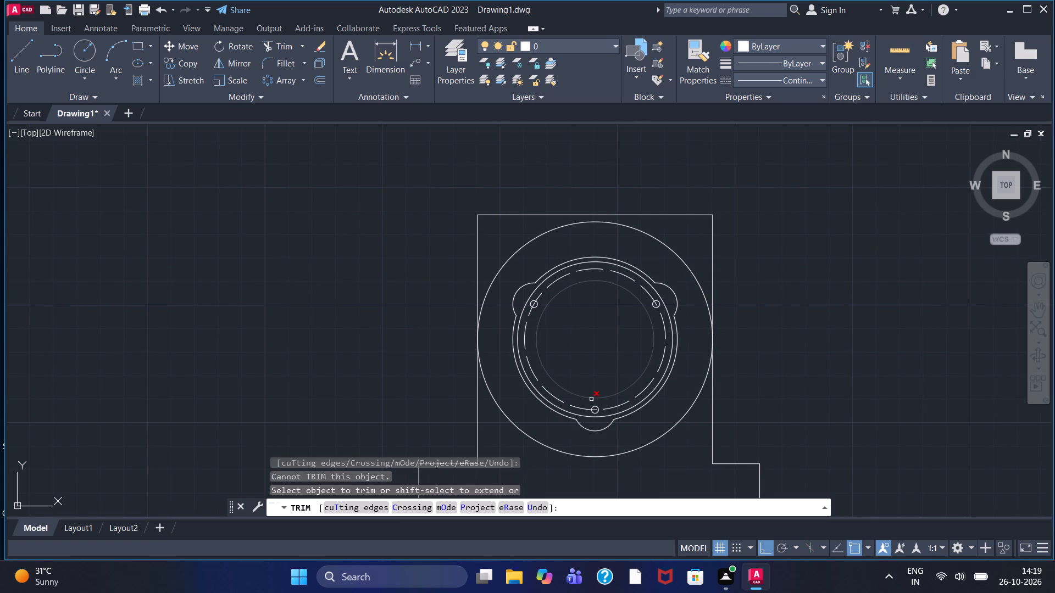
middle_drag(574, 247, 563, 379)
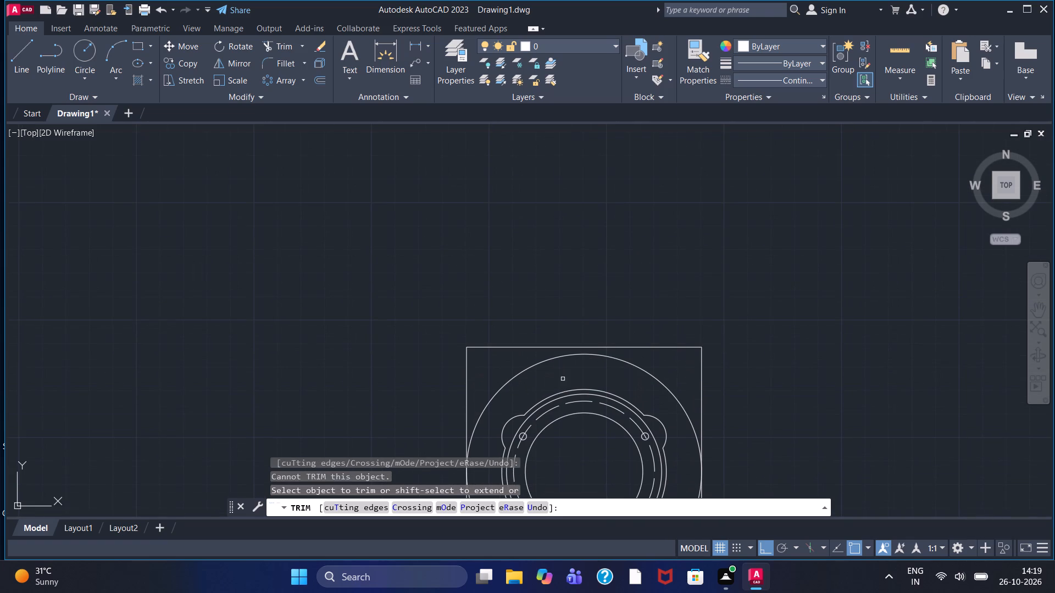
click(24, 68)
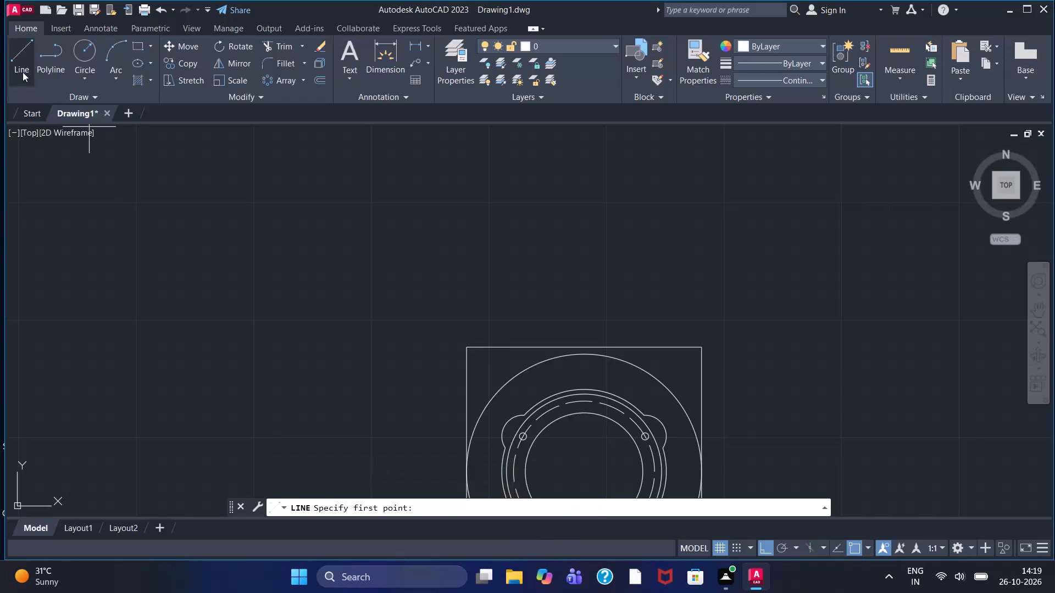
scroll(576, 403, up, 3)
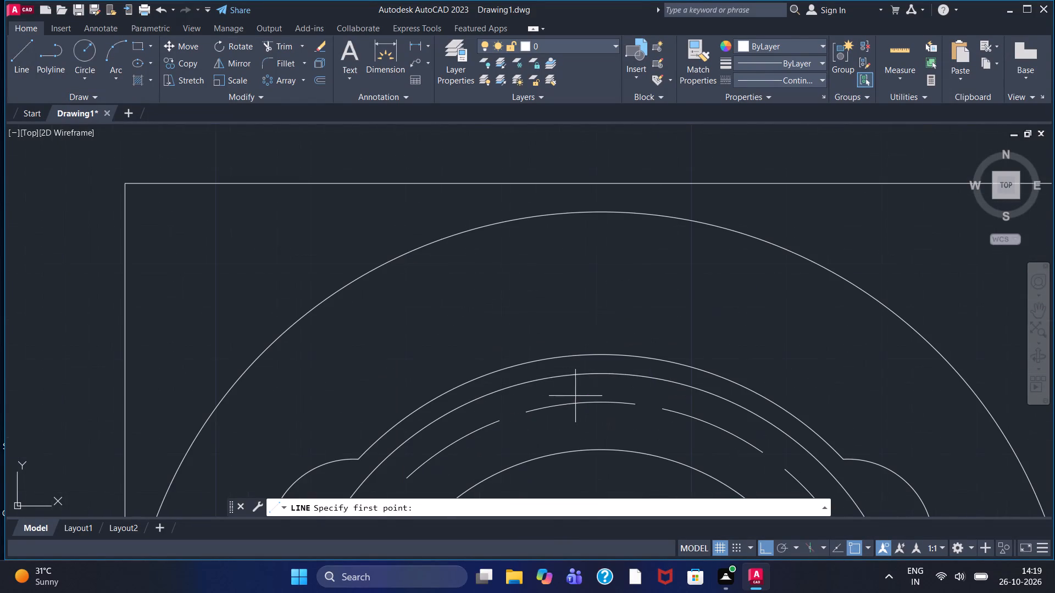
click(602, 355)
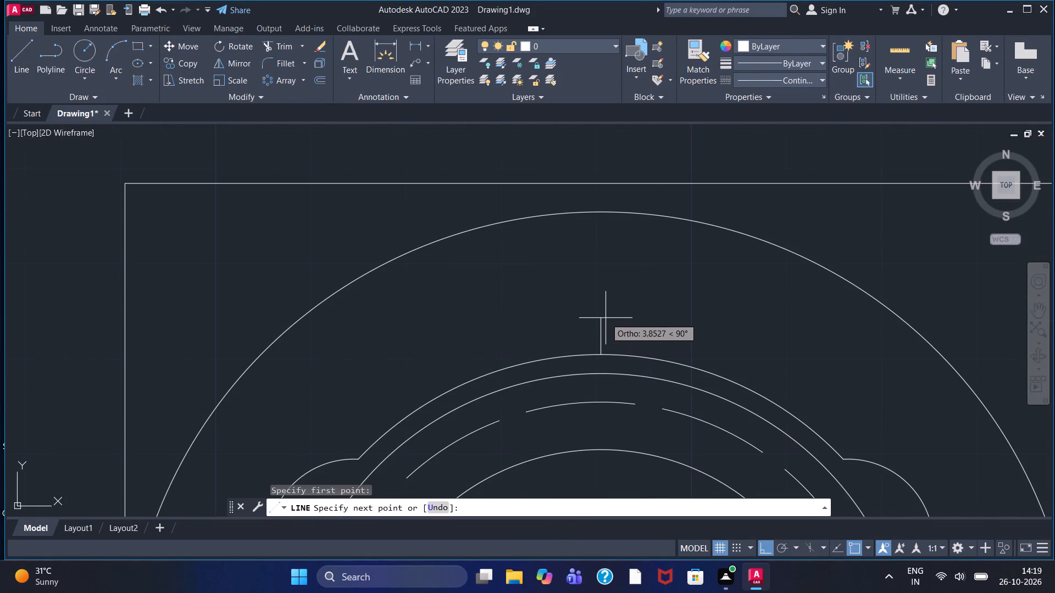
key(5)
key(Return)
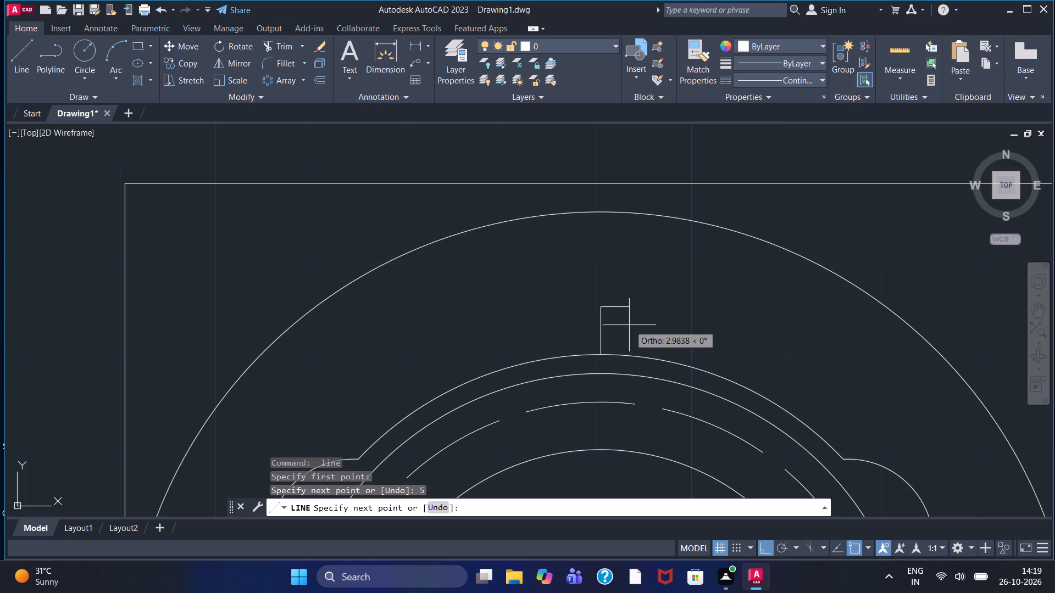
key(5)
key(Return)
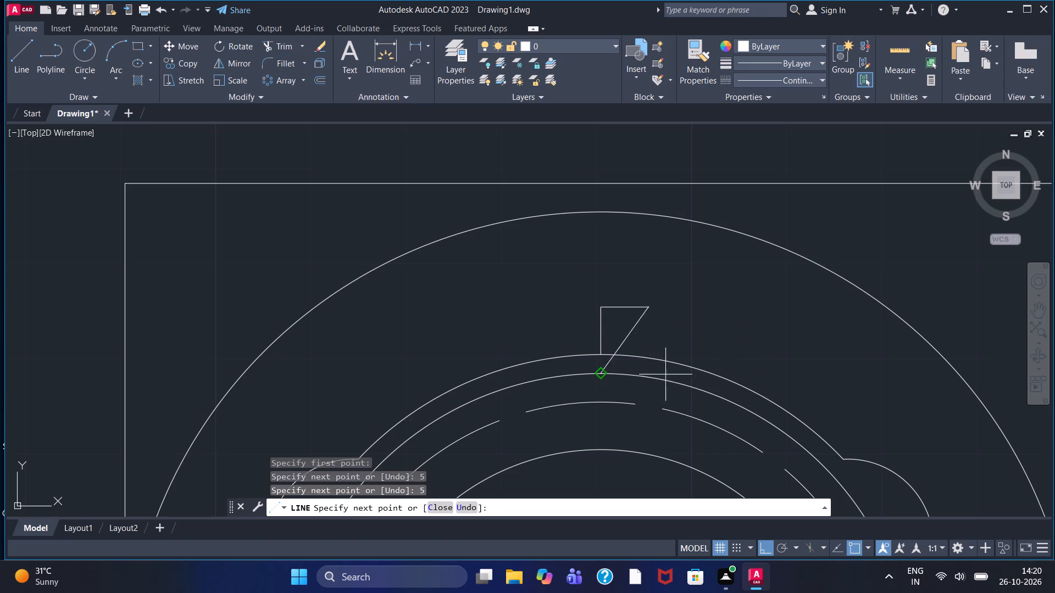
Continue the line chain down past the diameter 70 circle, 10 to the left, and up beyond the short top line's level.
scroll(646, 373, up, 3)
click(643, 345)
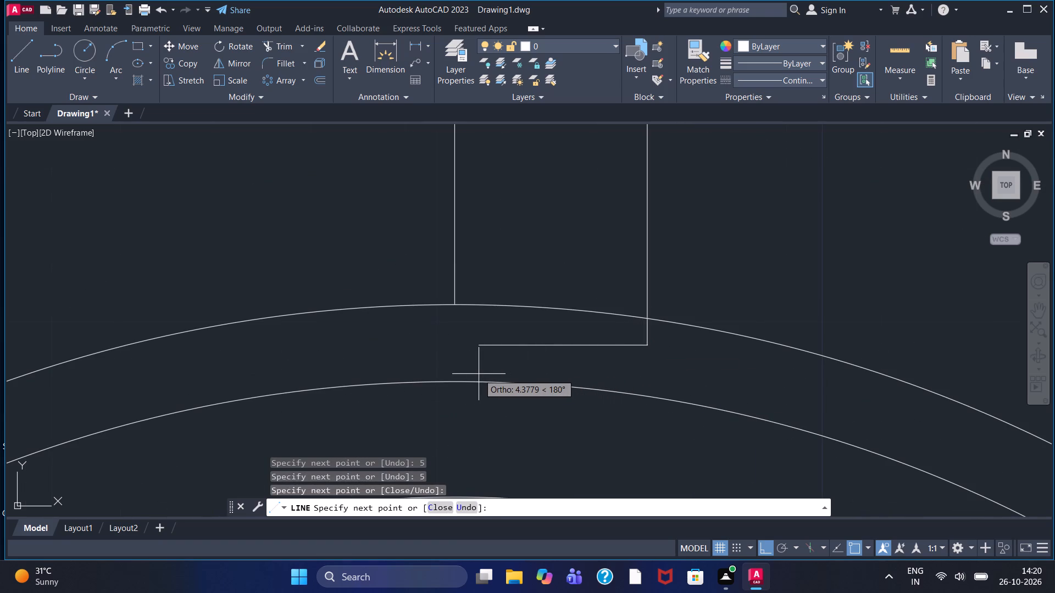
text(10)
key(Return)
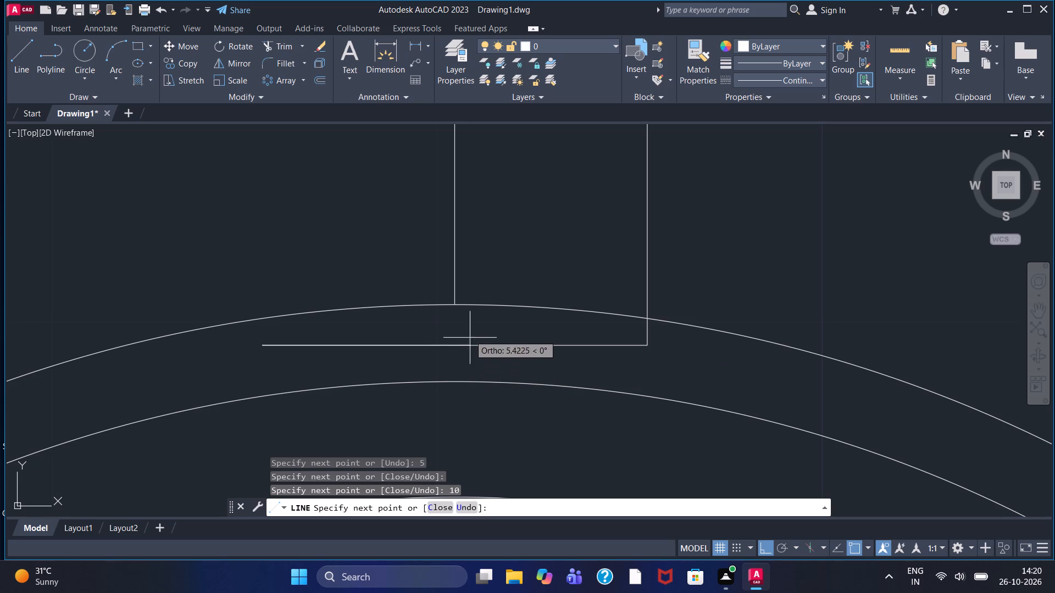
middle_drag(362, 199, 410, 357)
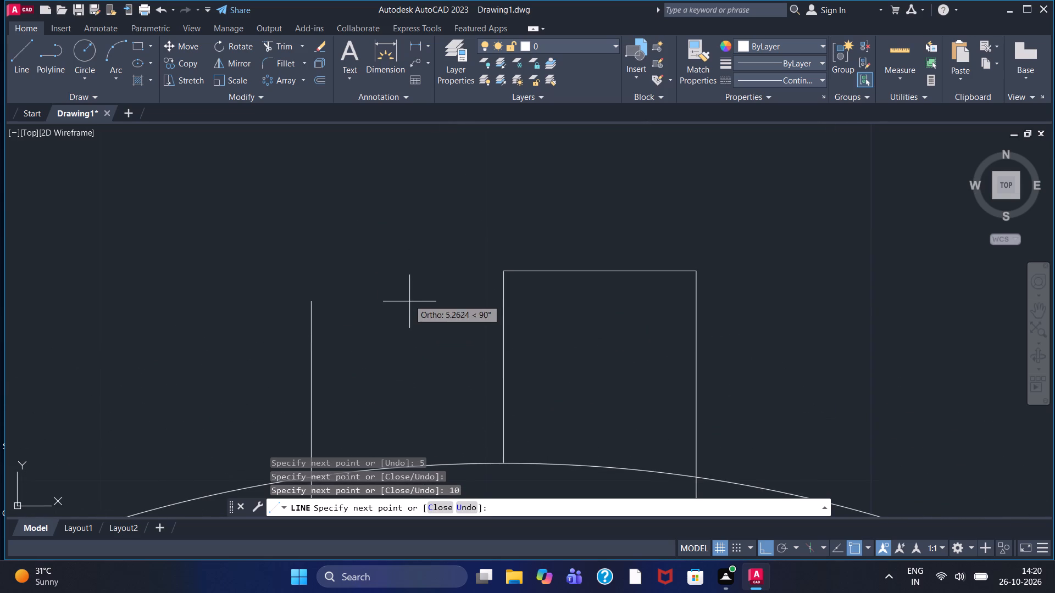
click(404, 242)
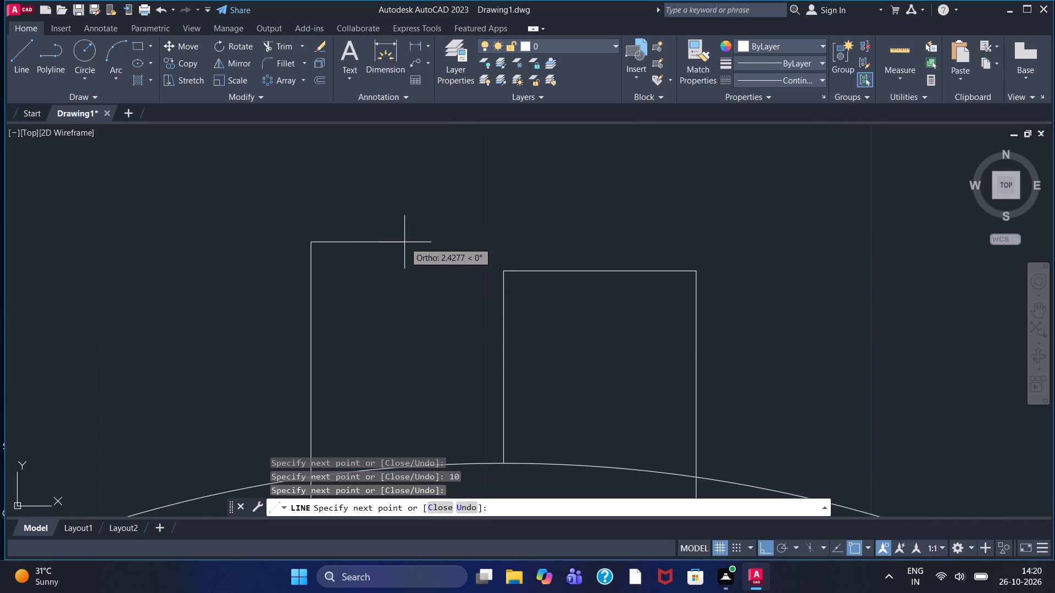
right_click(404, 242)
click(432, 247)
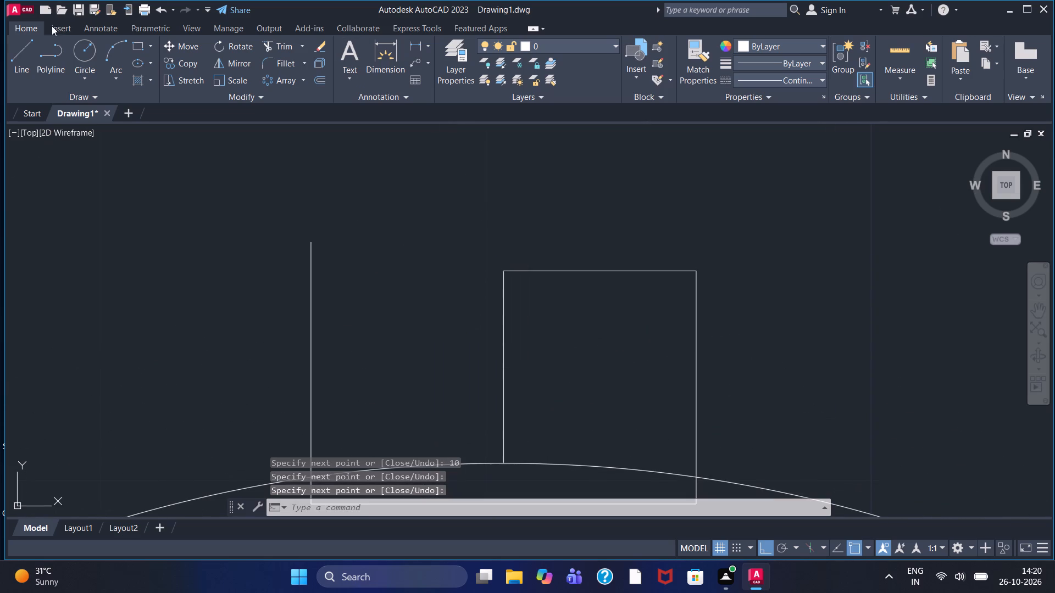
Draw a horizontal line leftward from the top of the middle vertical line, crossing past the left vertical line.
click(24, 48)
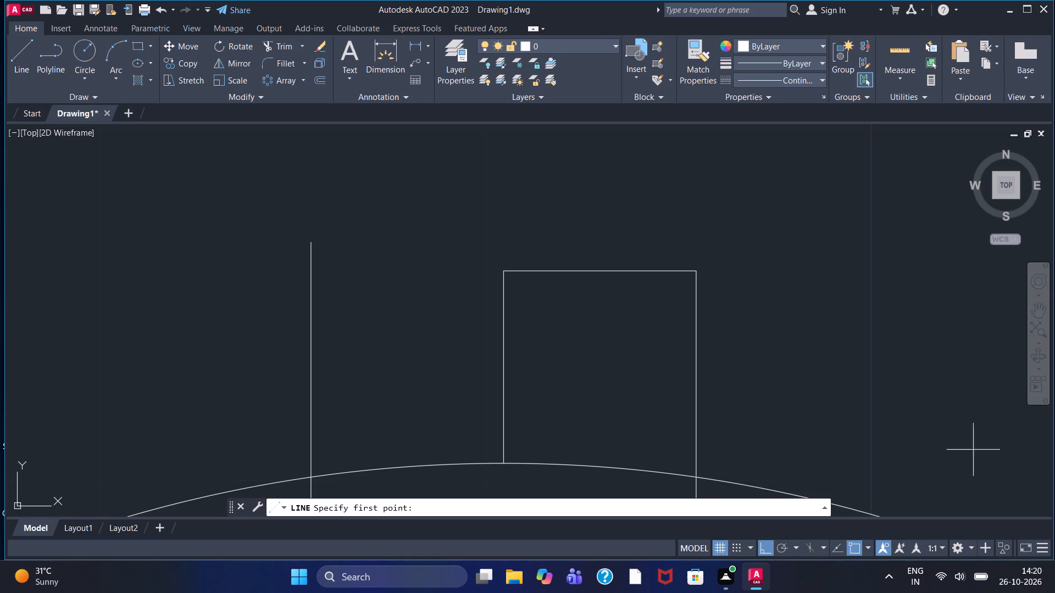
click(506, 270)
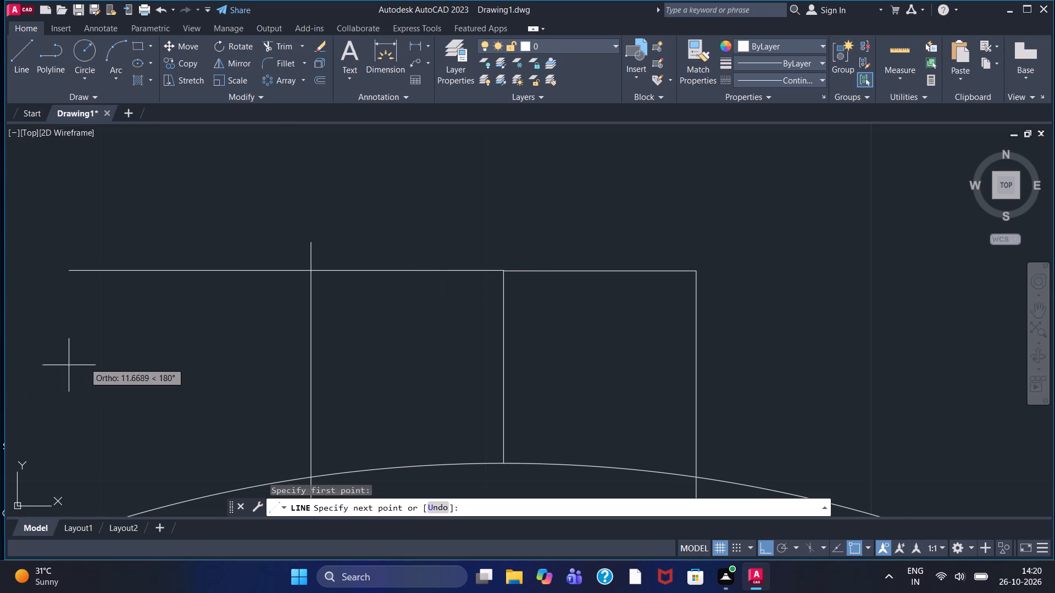
click(258, 303)
right_click(258, 303)
click(276, 310)
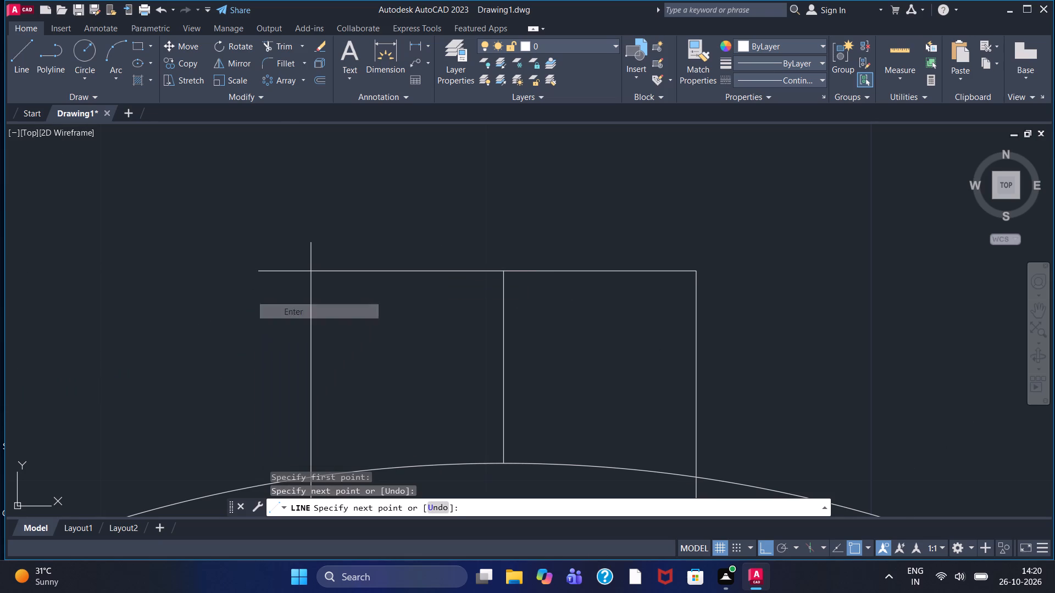
Trim both line overhangs at the small rectangle's upper-left corner.
click(265, 53)
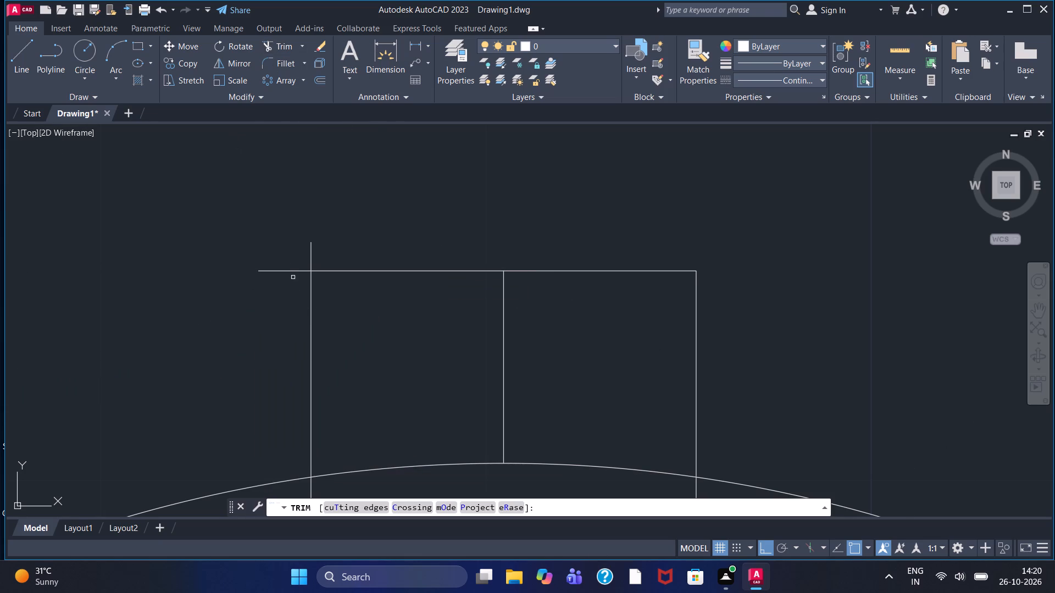
click(286, 270)
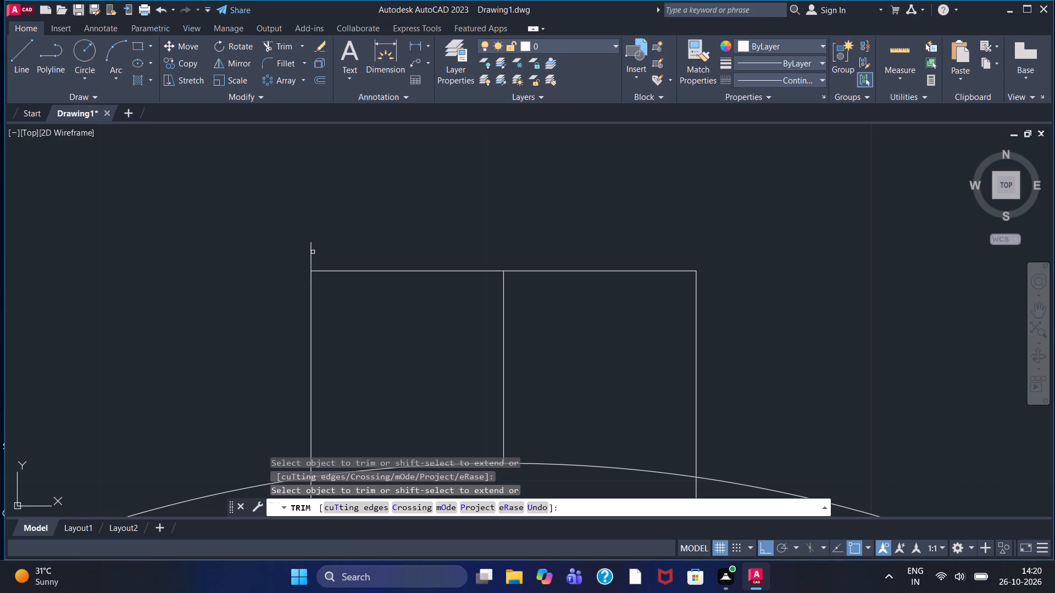
click(309, 251)
Trim the small rectangle's portions inside the diameter 70 circle and its middle vertical line, leaving a 10-wide tab on the circle.
scroll(350, 309, down, 1)
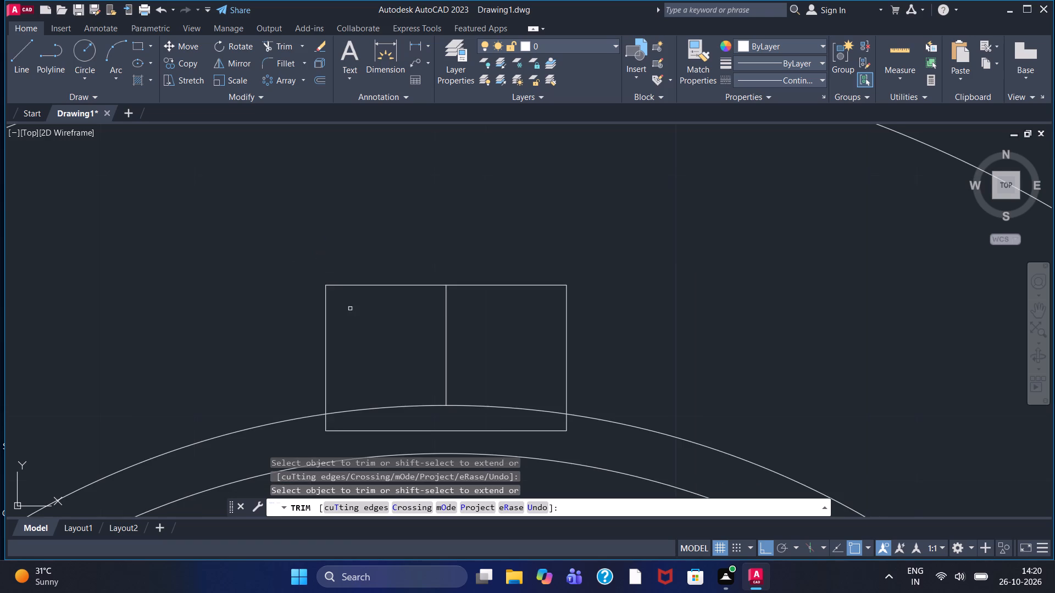
middle_drag(379, 335, 399, 175)
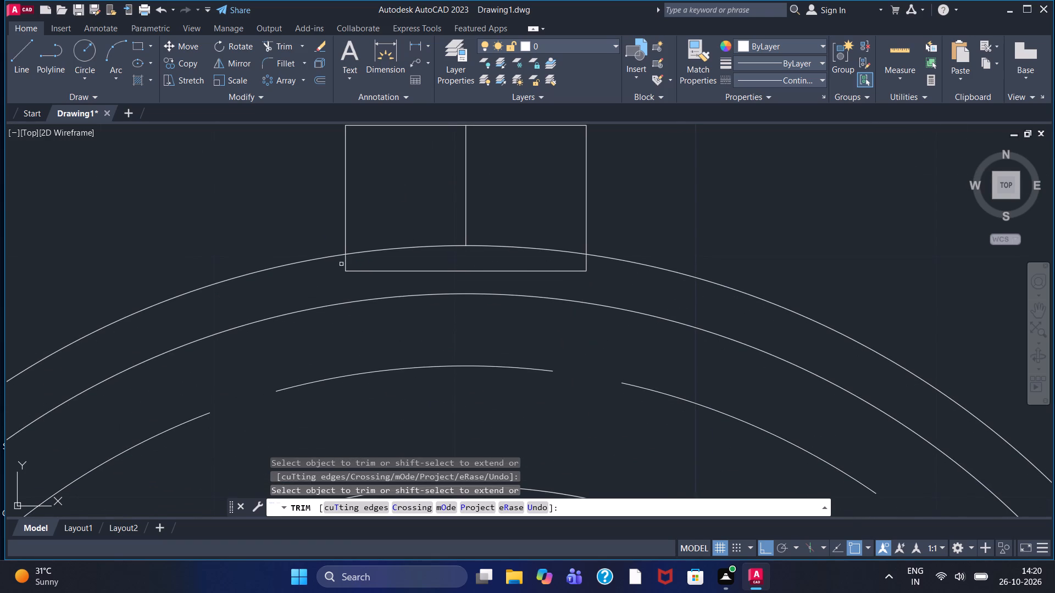
click(345, 262)
click(377, 272)
click(588, 266)
scroll(587, 266, down, 1)
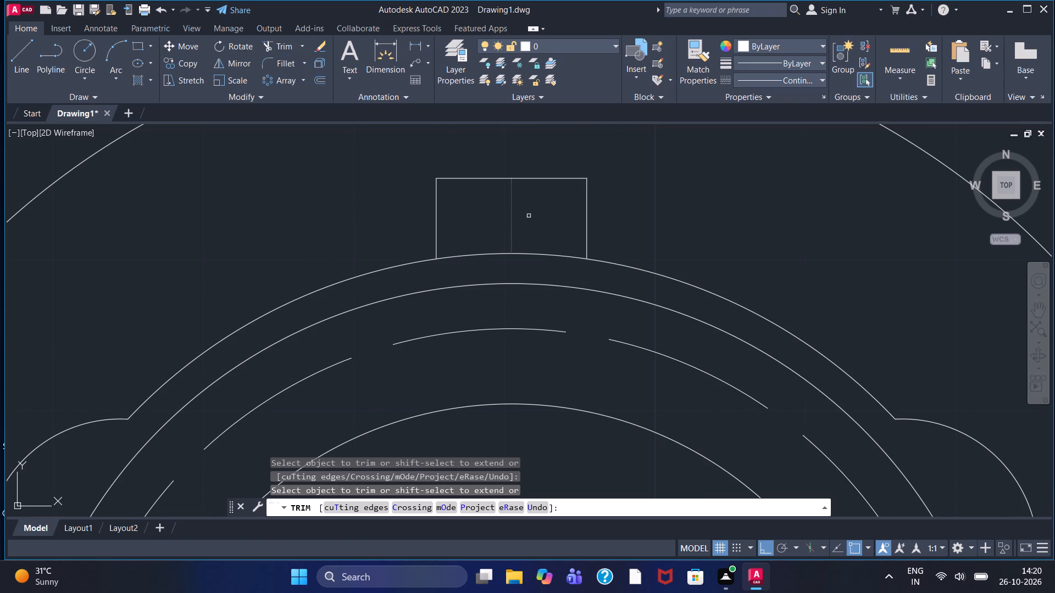
click(510, 217)
Draw a vertical line about 12 in from the block's left edge, from above the top edge down into the large circle.
scroll(488, 241, down, 1)
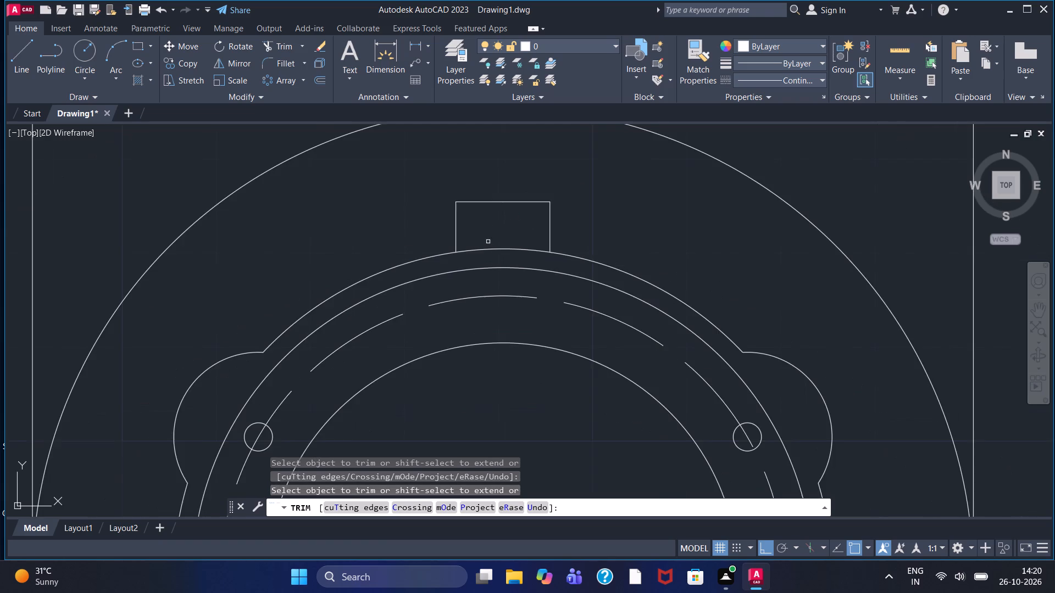
scroll(482, 251, down, 1)
middle_drag(321, 258, 342, 247)
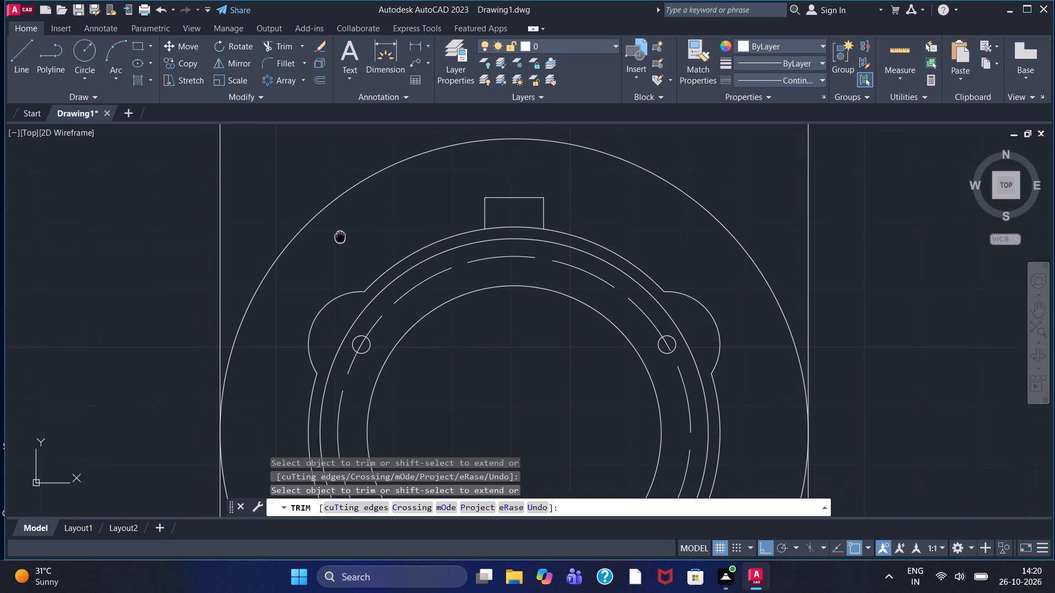
middle_drag(342, 247, 341, 266)
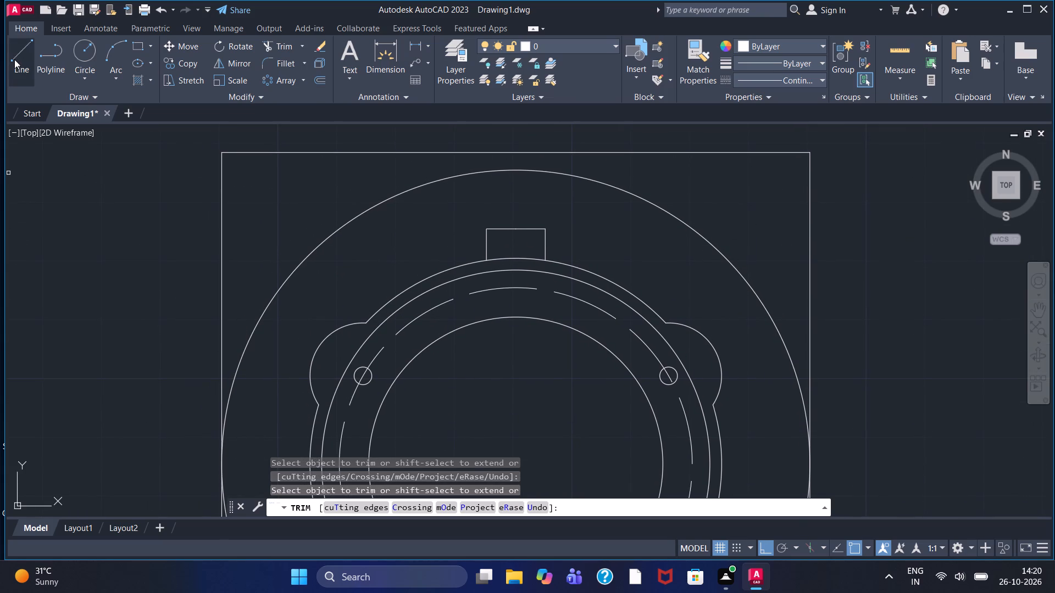
click(14, 59)
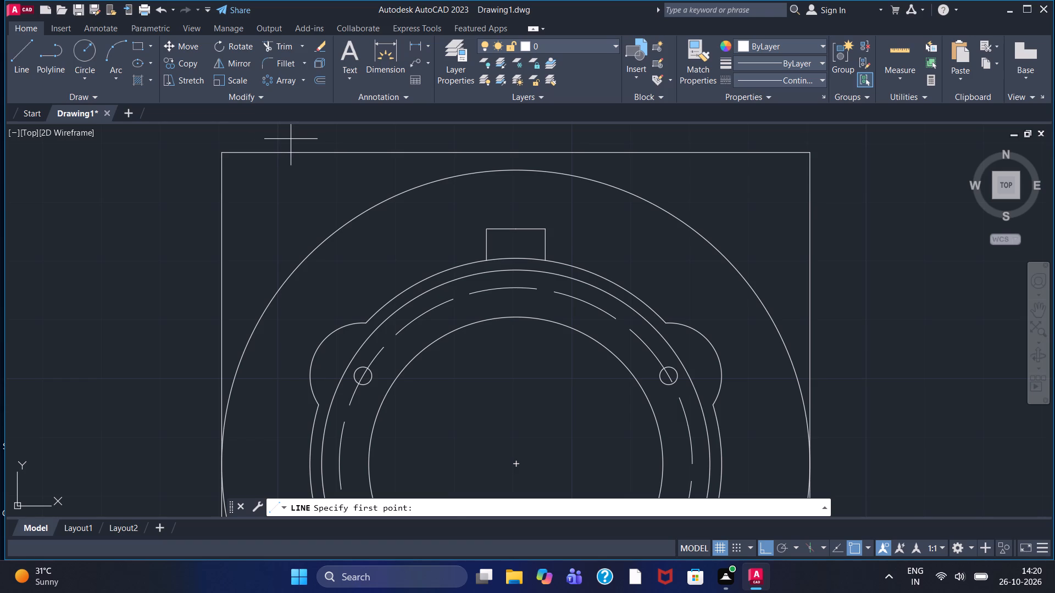
click(291, 139)
click(290, 312)
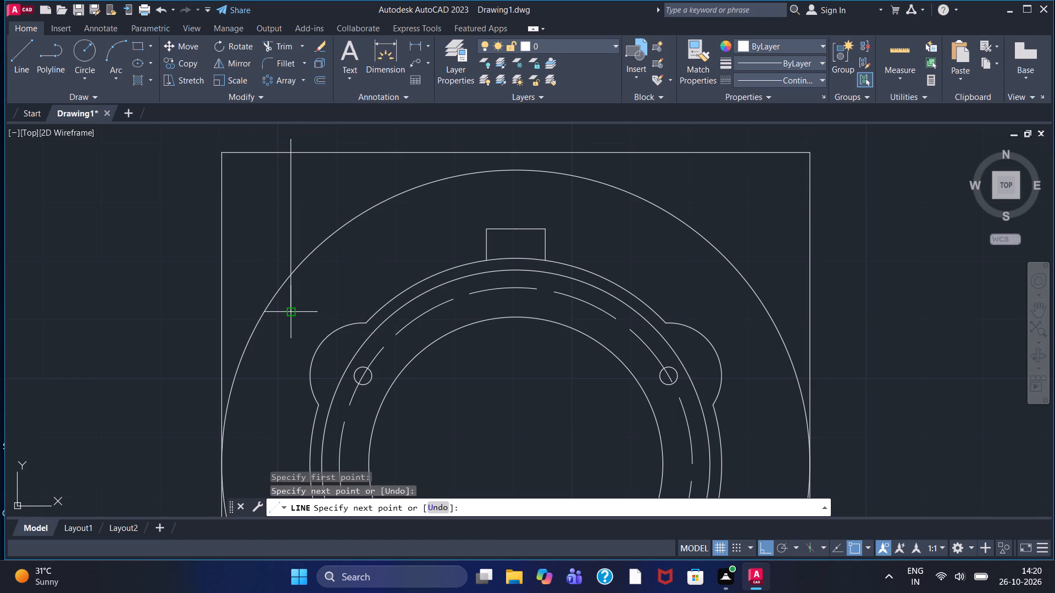
right_click(290, 312)
click(315, 316)
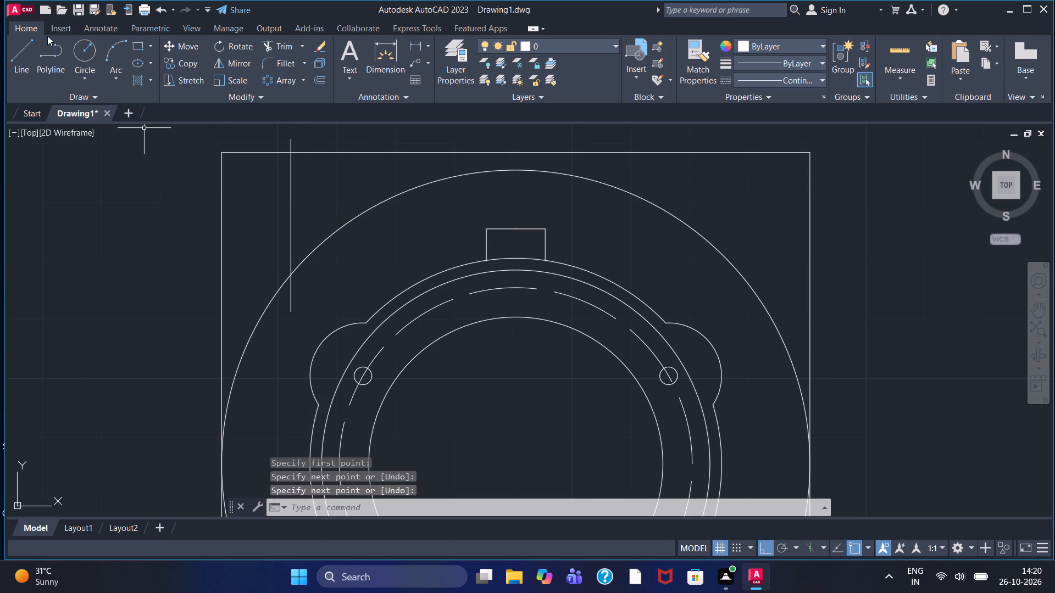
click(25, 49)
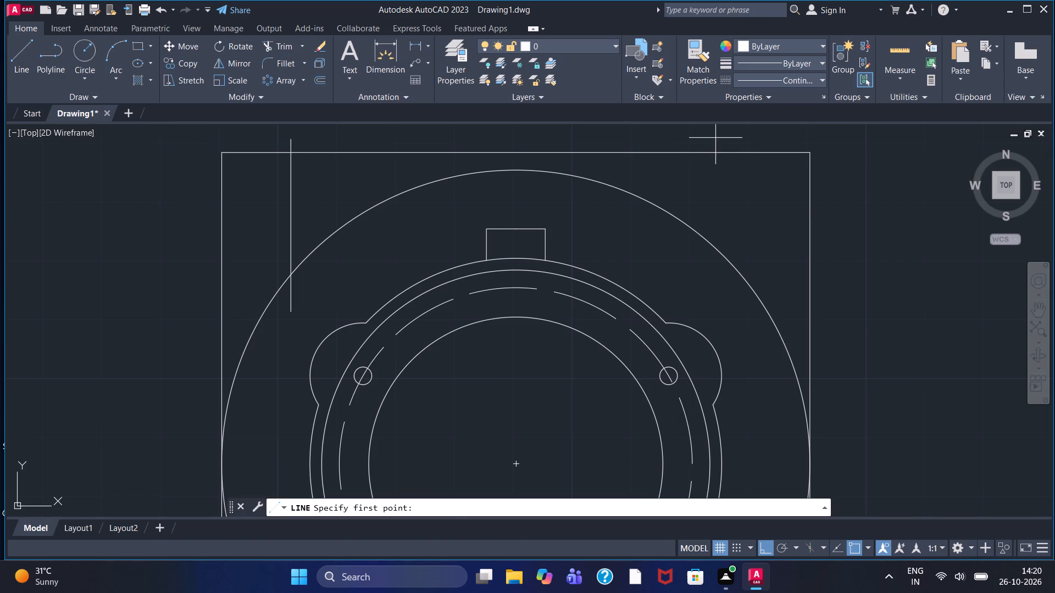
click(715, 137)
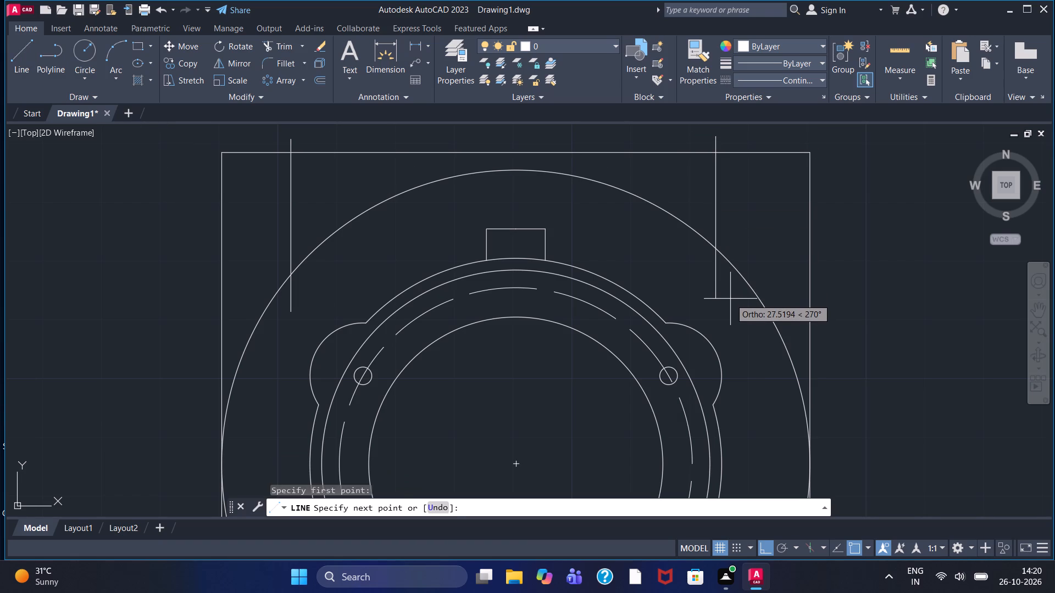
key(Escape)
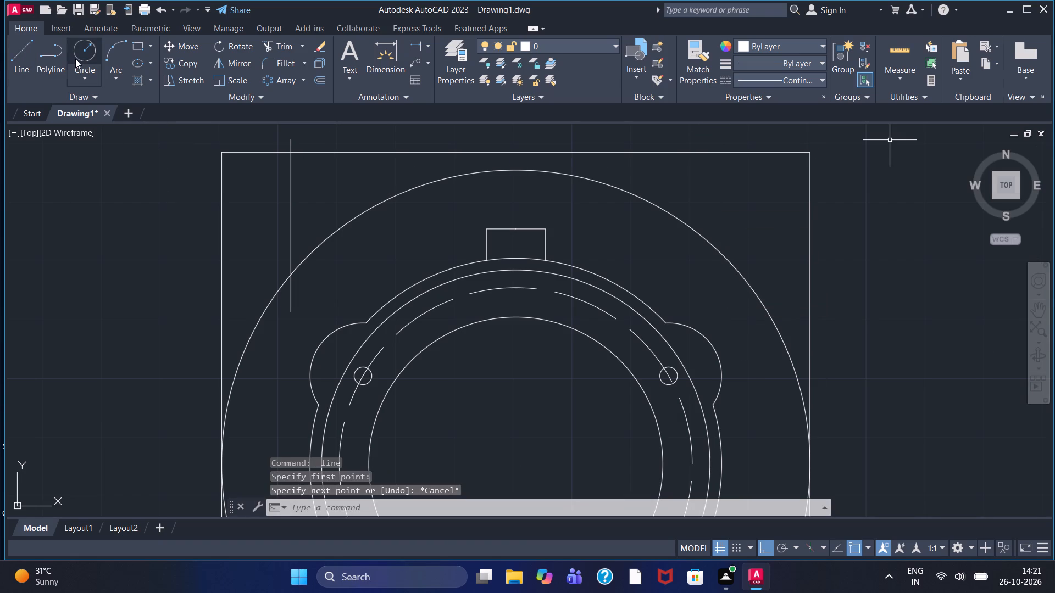
Measure the horizontal distance between the new vertical line's top end and the block's upper-left corner with a linear dimension.
click(415, 42)
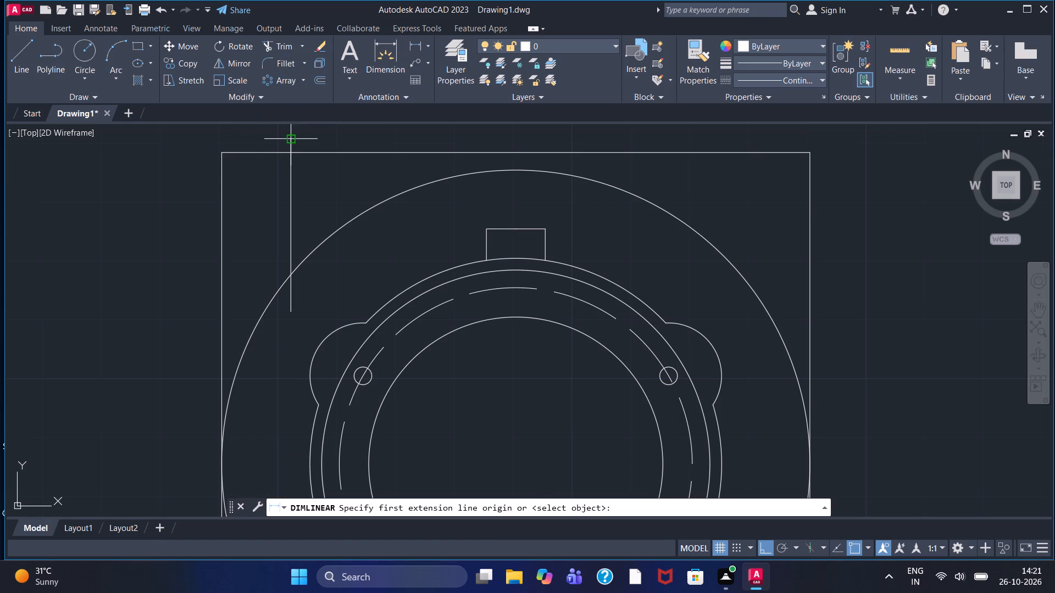
click(290, 138)
click(224, 154)
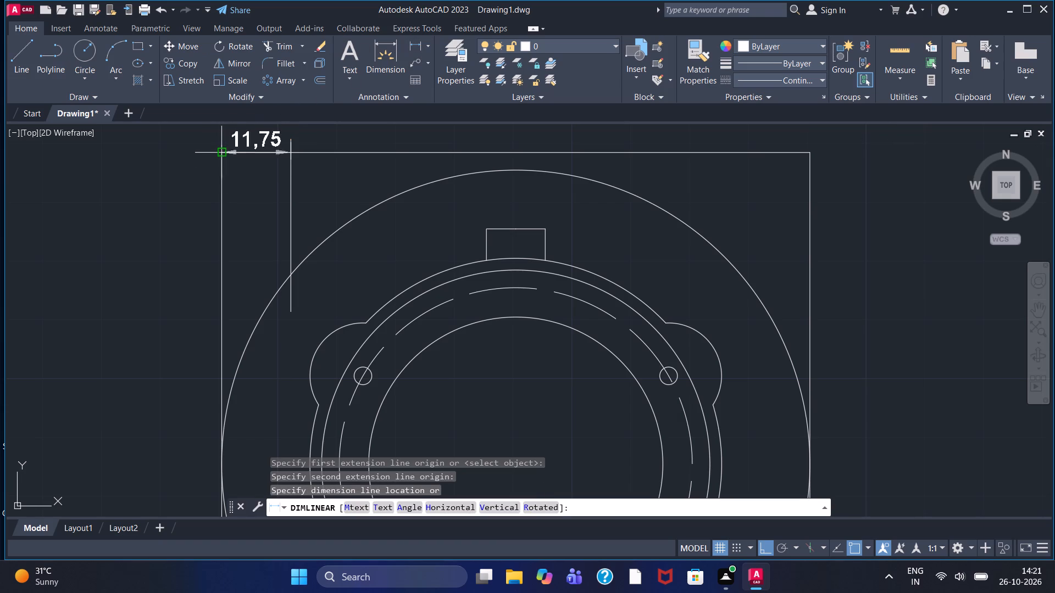
key(Escape)
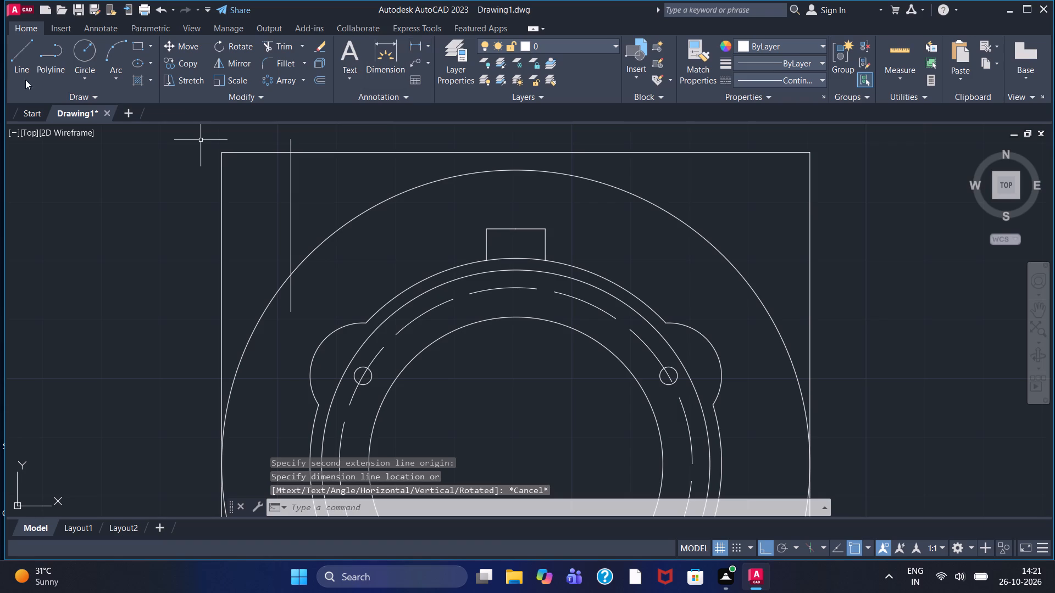
Draw a line from the block's upper-right corner 11.75 inward along the top edge, continuing vertically down into the large circle.
click(18, 58)
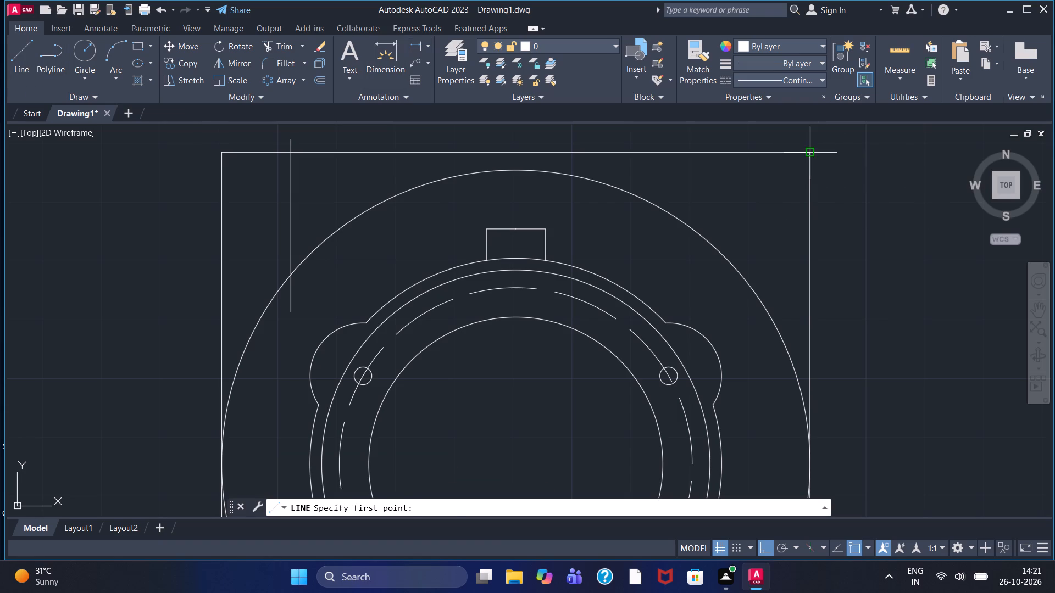
click(810, 154)
text(11.75)
key(Return)
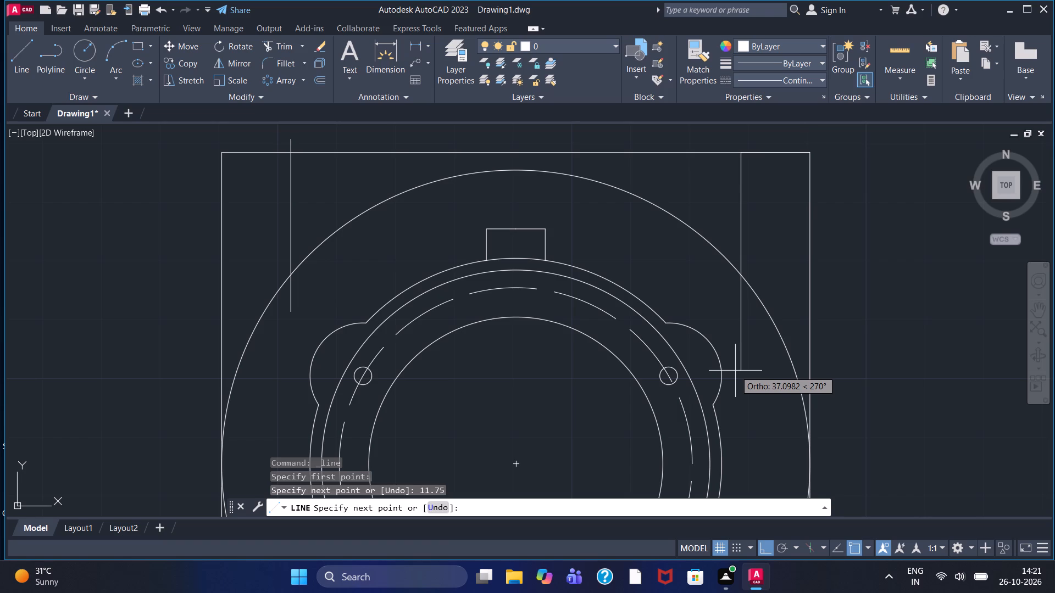
click(741, 340)
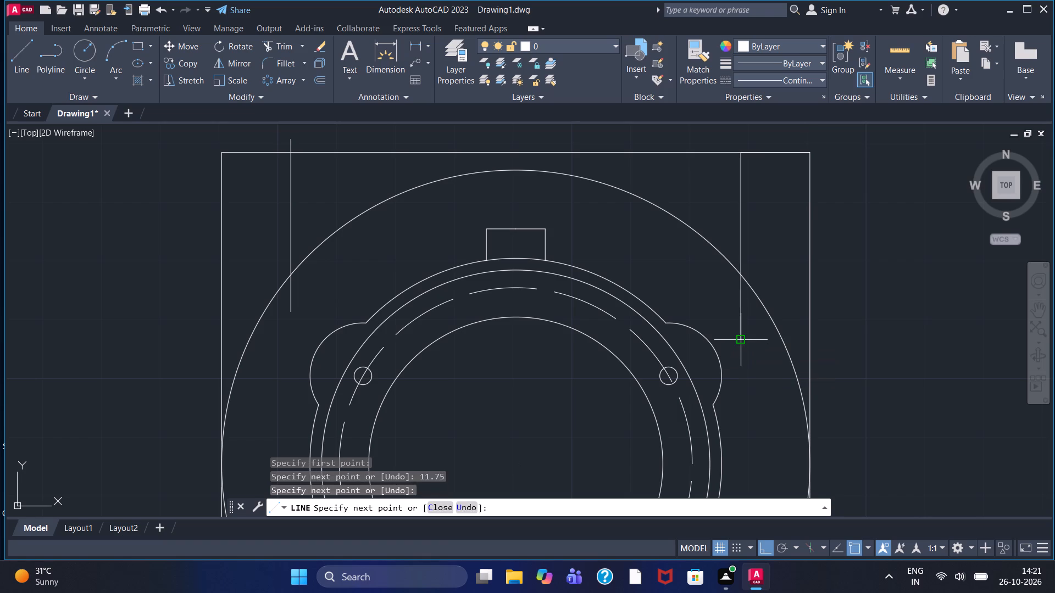
right_click(741, 340)
click(757, 345)
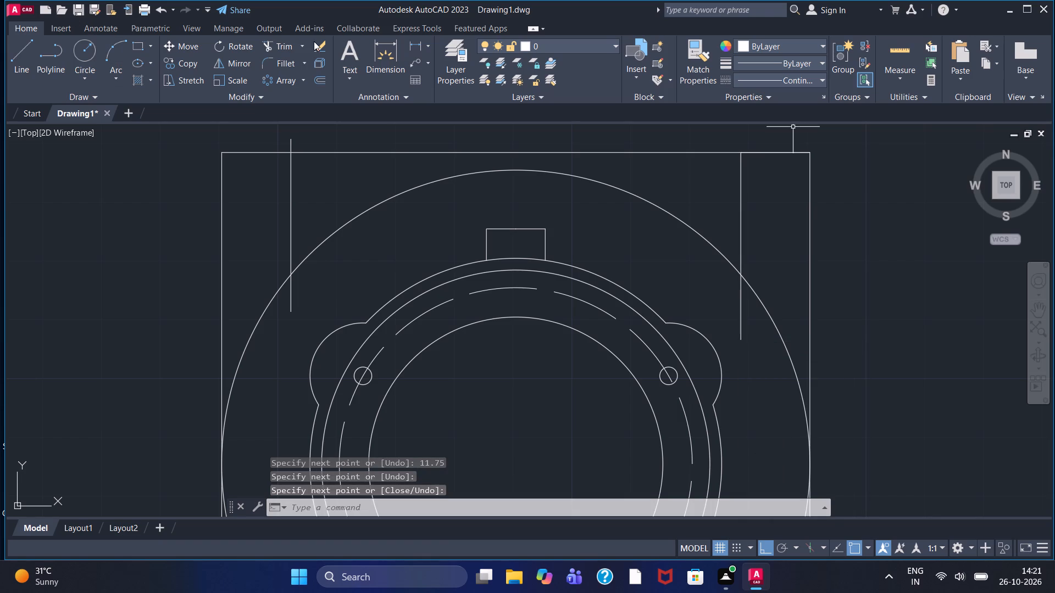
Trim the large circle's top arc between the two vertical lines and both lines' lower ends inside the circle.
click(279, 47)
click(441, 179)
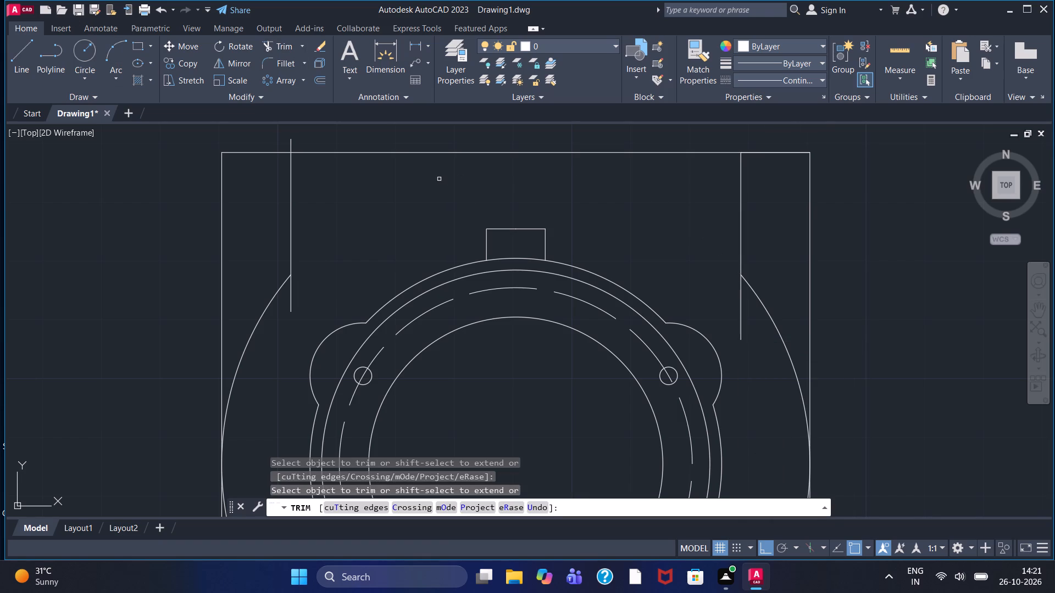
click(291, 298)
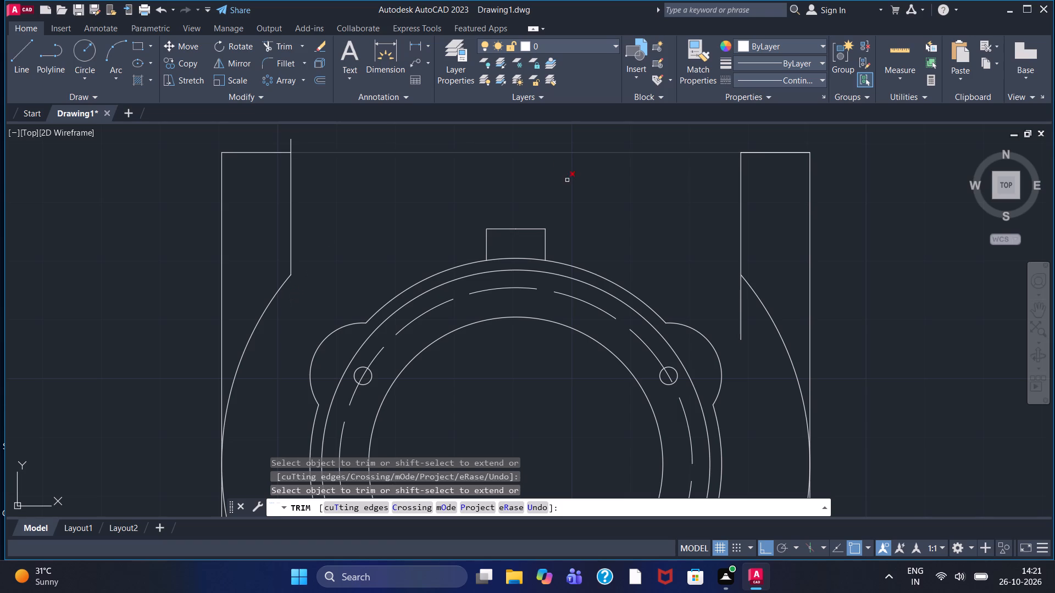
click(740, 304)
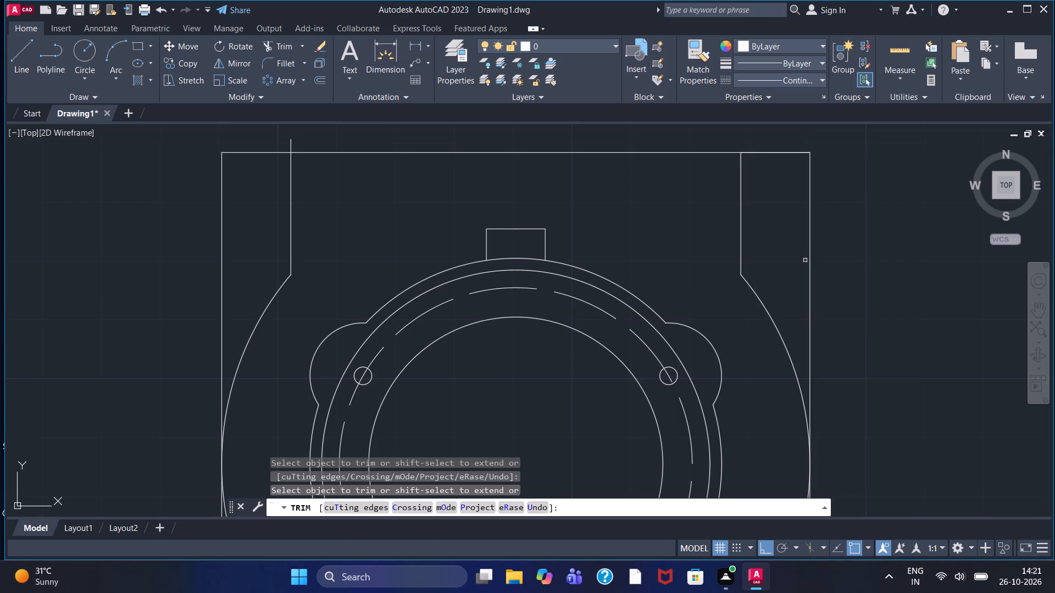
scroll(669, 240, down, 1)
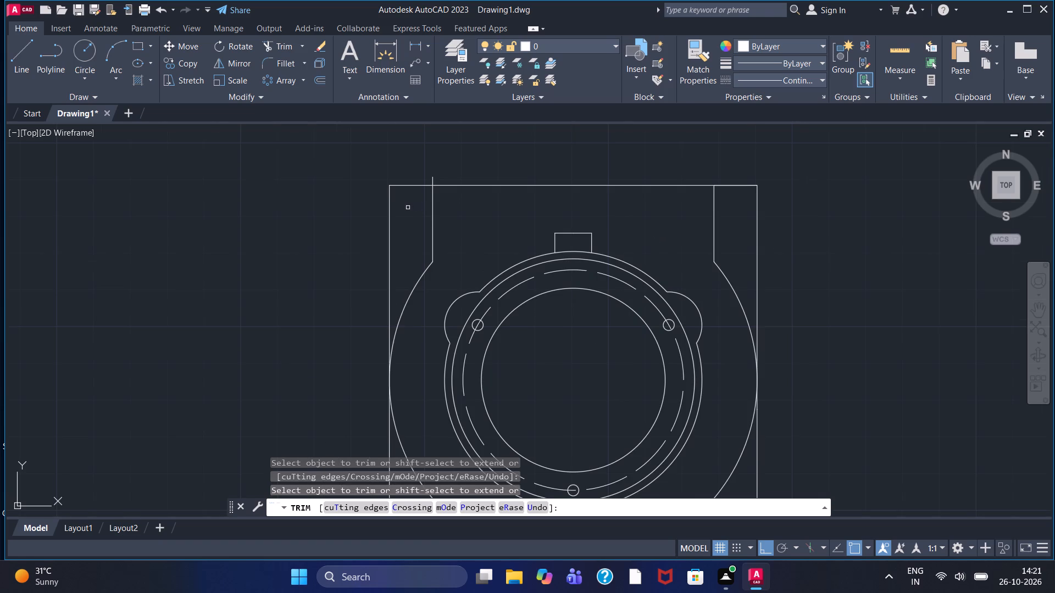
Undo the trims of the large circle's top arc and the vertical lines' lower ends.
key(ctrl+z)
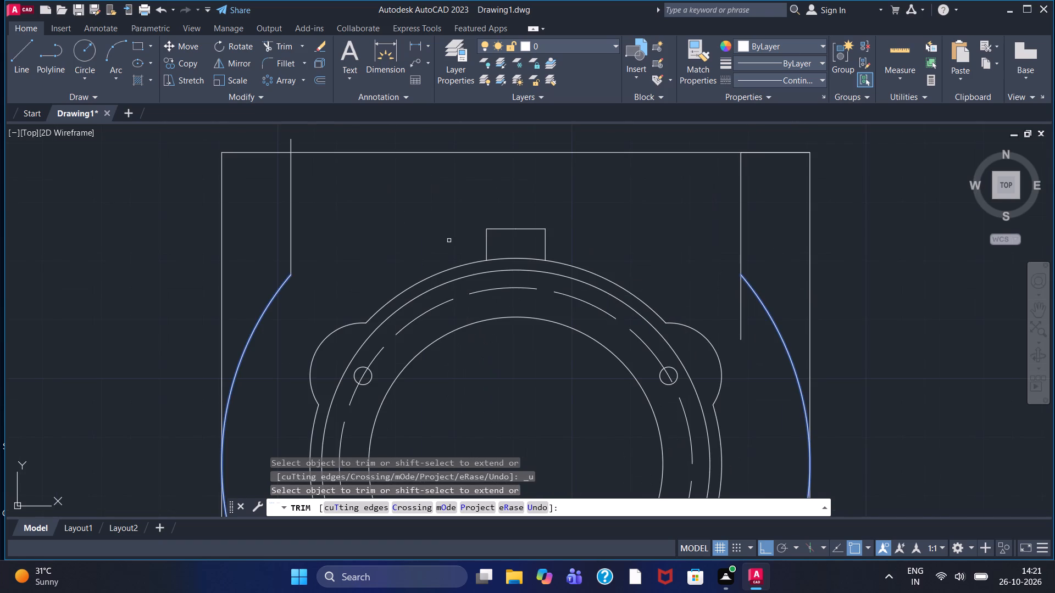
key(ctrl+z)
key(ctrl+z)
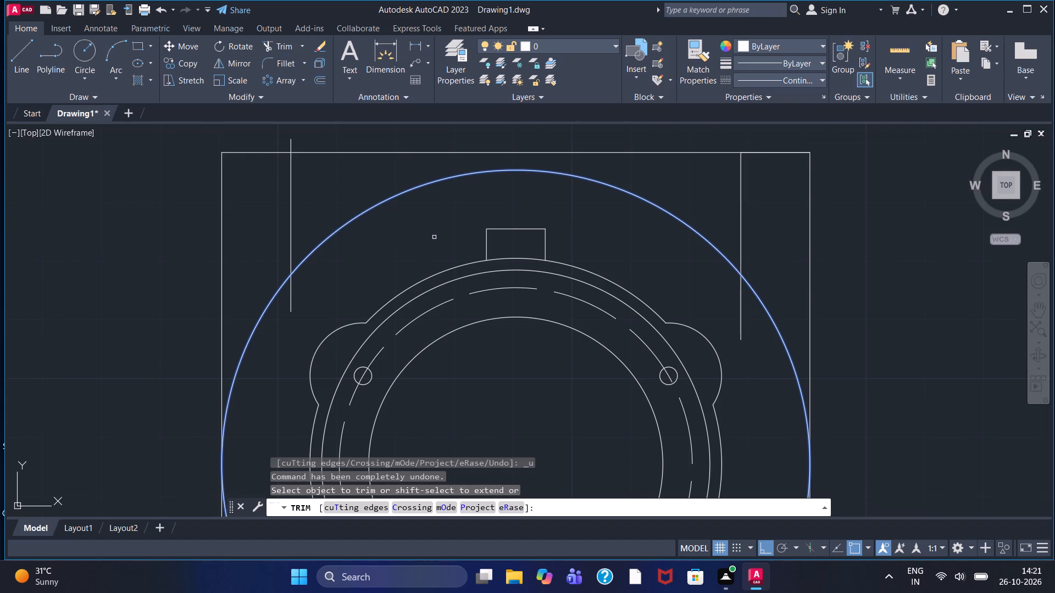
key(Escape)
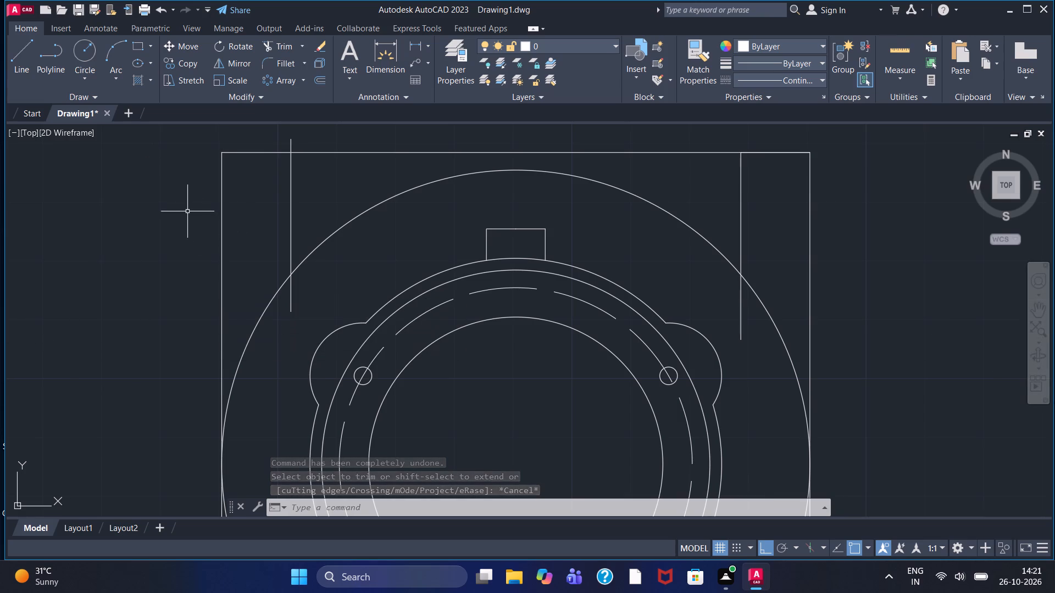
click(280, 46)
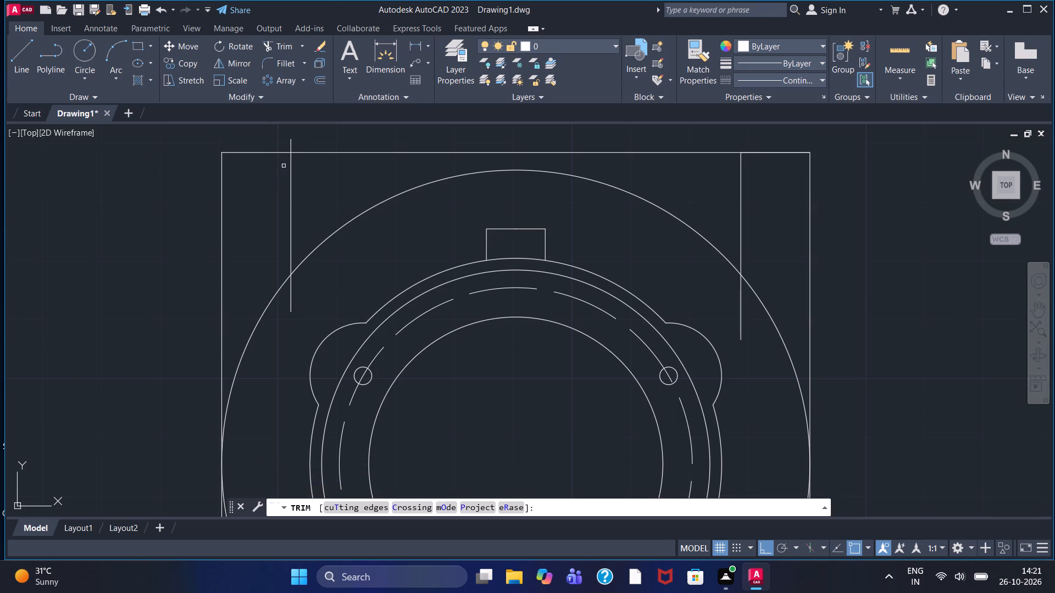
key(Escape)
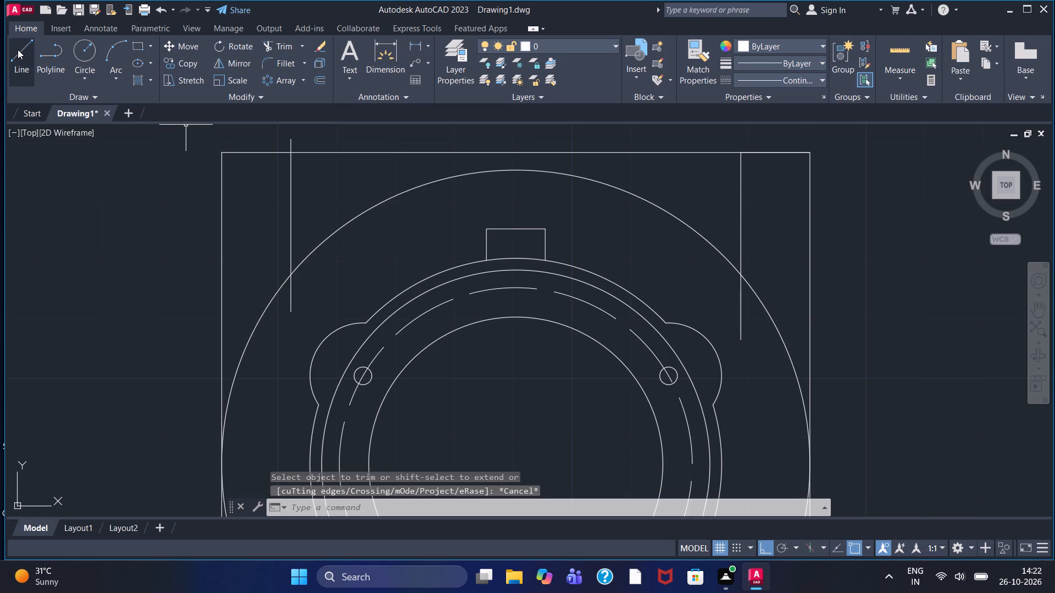
Draw two short vertical helper lines crossing the large circle, one just inside each of the long vertical lines.
click(24, 48)
click(315, 219)
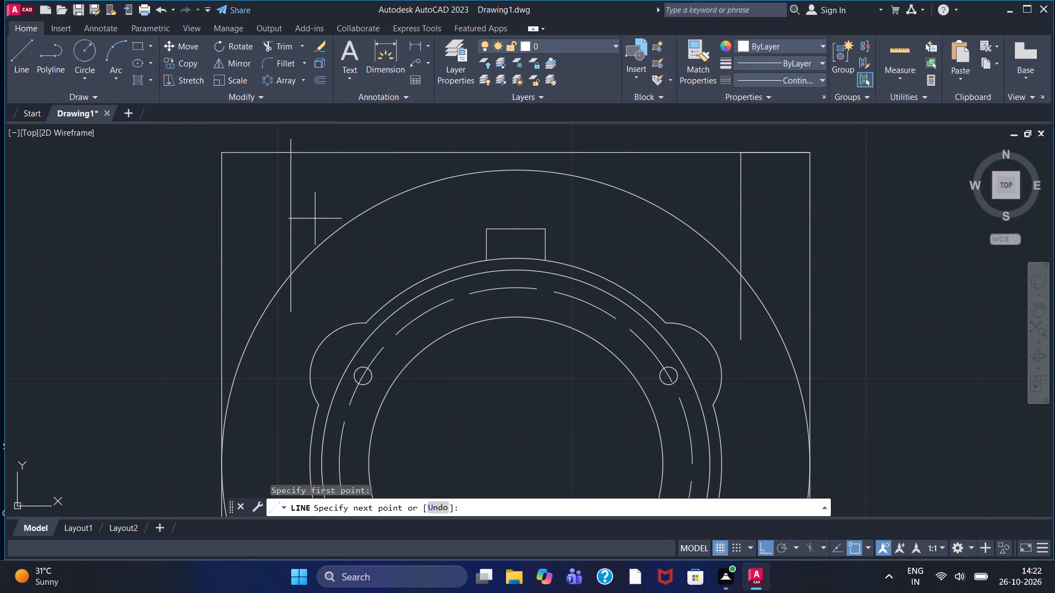
click(312, 283)
key(Escape)
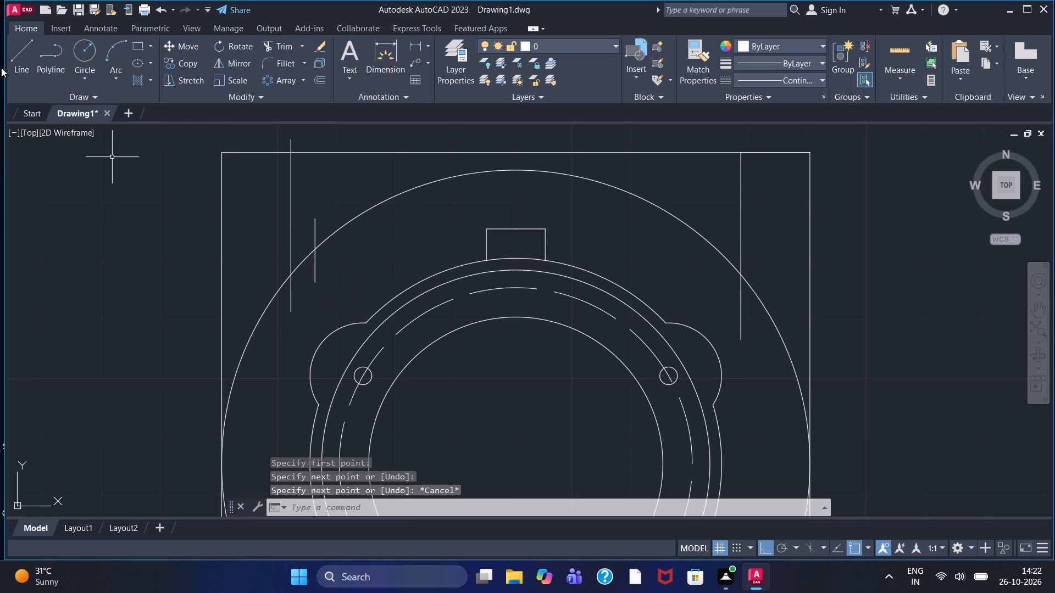
click(22, 57)
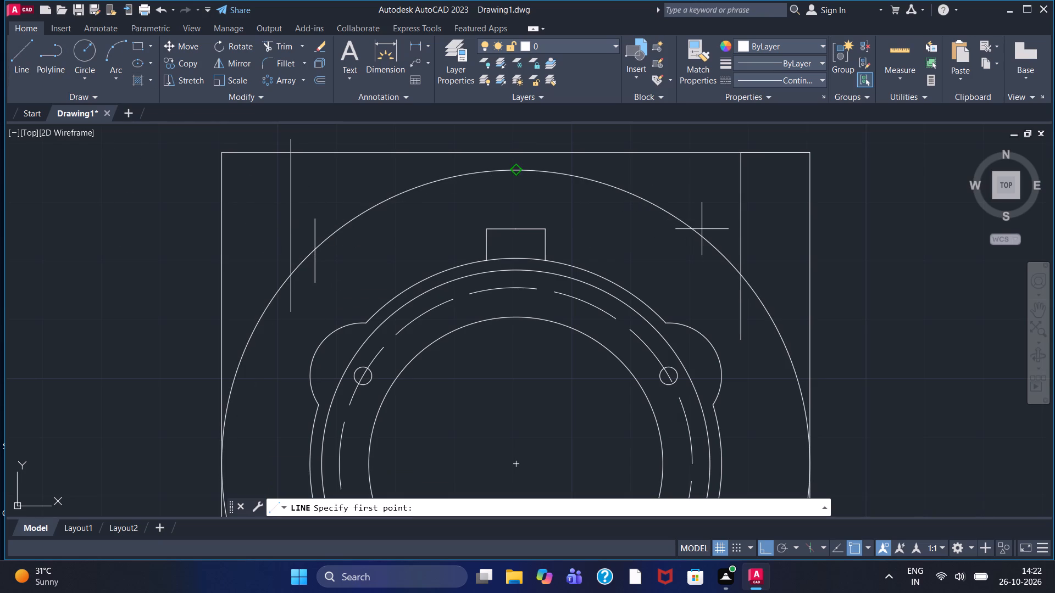
click(713, 210)
click(711, 289)
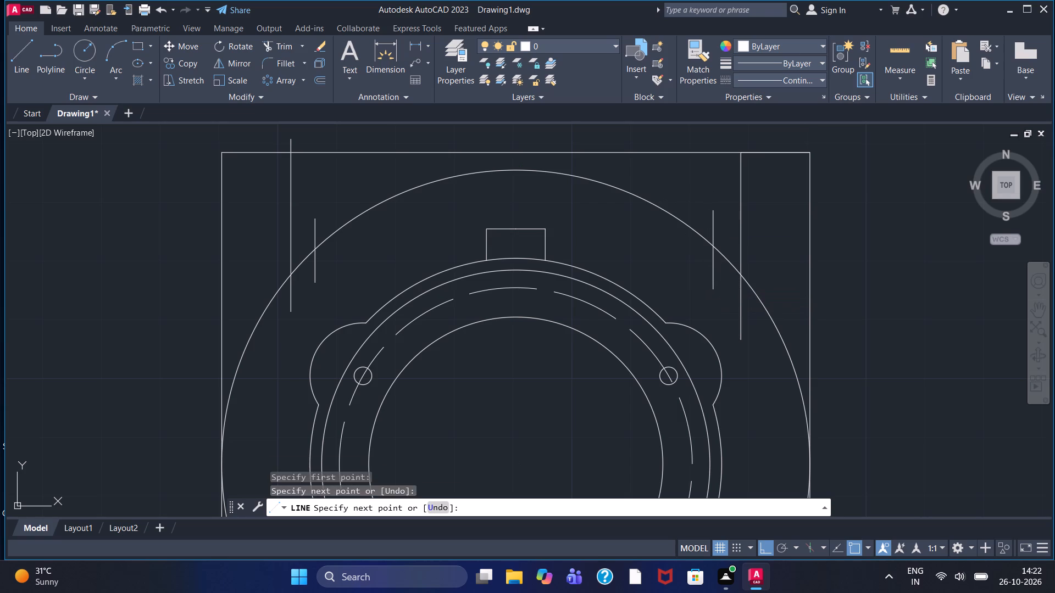
key(Escape)
Trim the large circle's top arc between the two short helper lines and remove both helper lines.
click(290, 46)
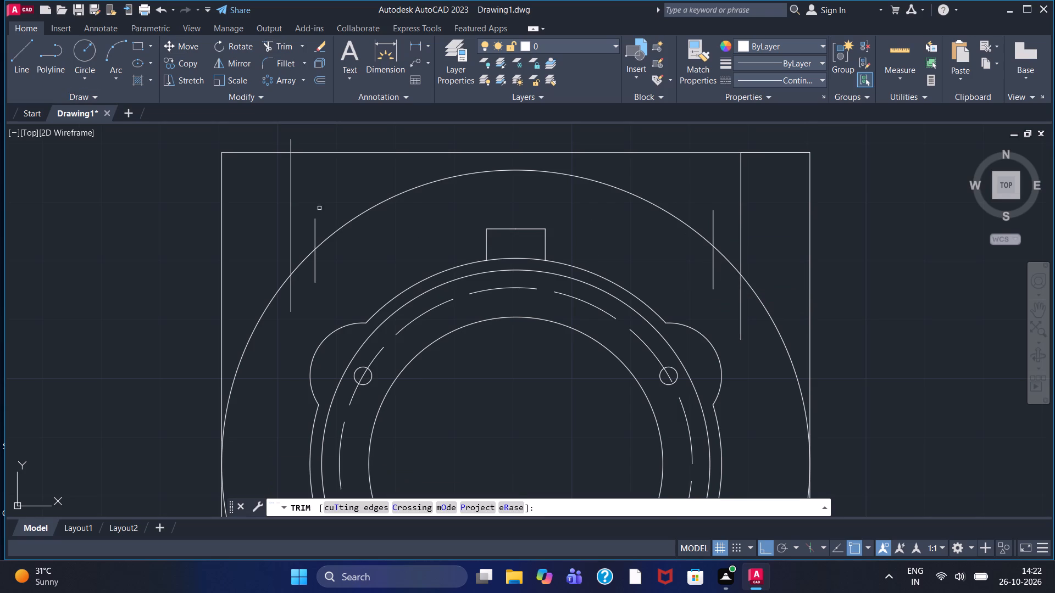
click(346, 221)
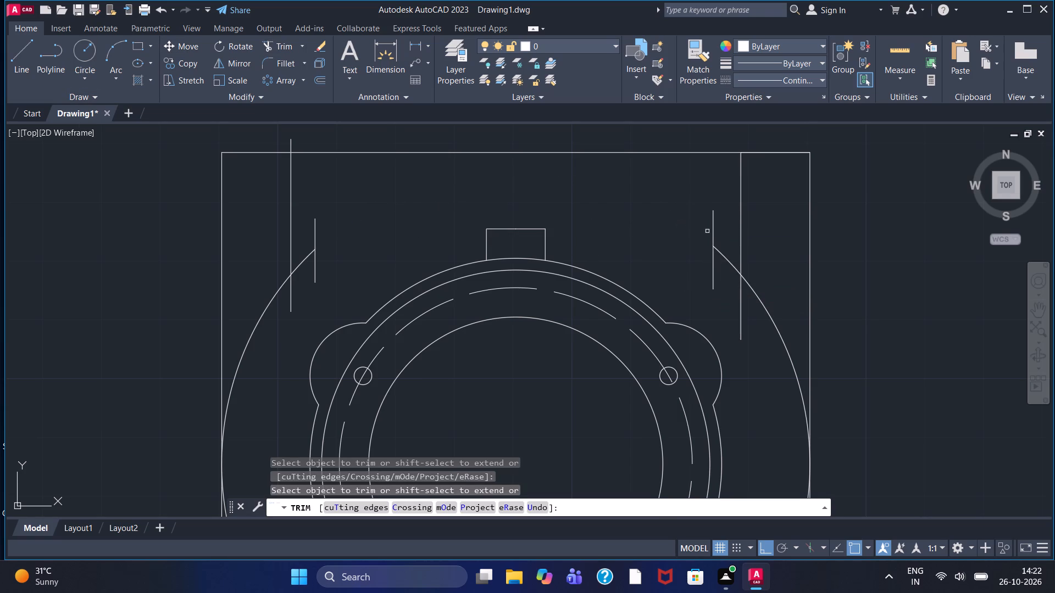
drag(709, 232, 715, 223)
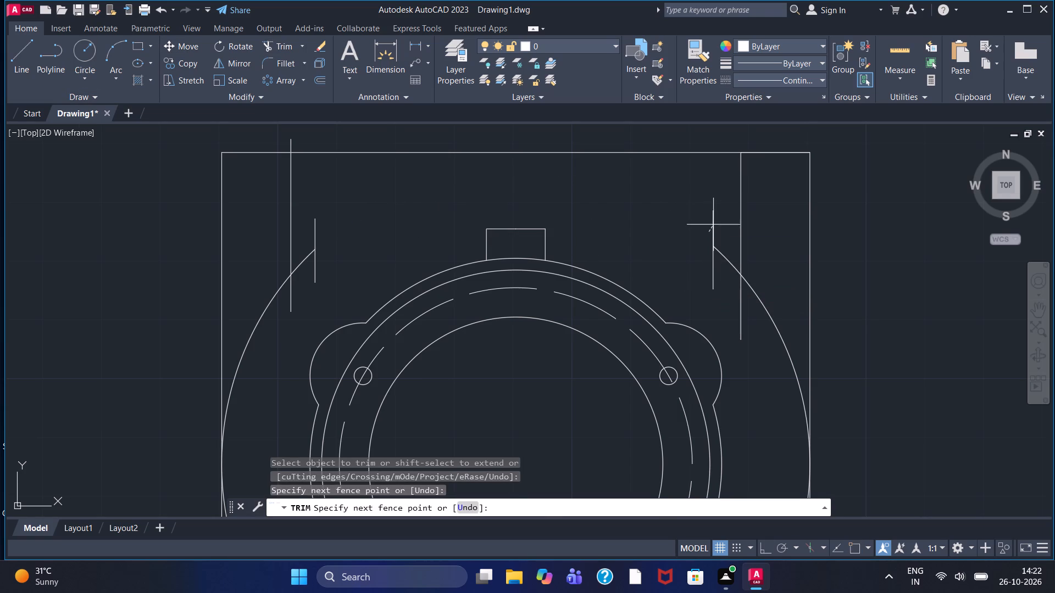
drag(715, 223, 715, 219)
drag(703, 261, 720, 269)
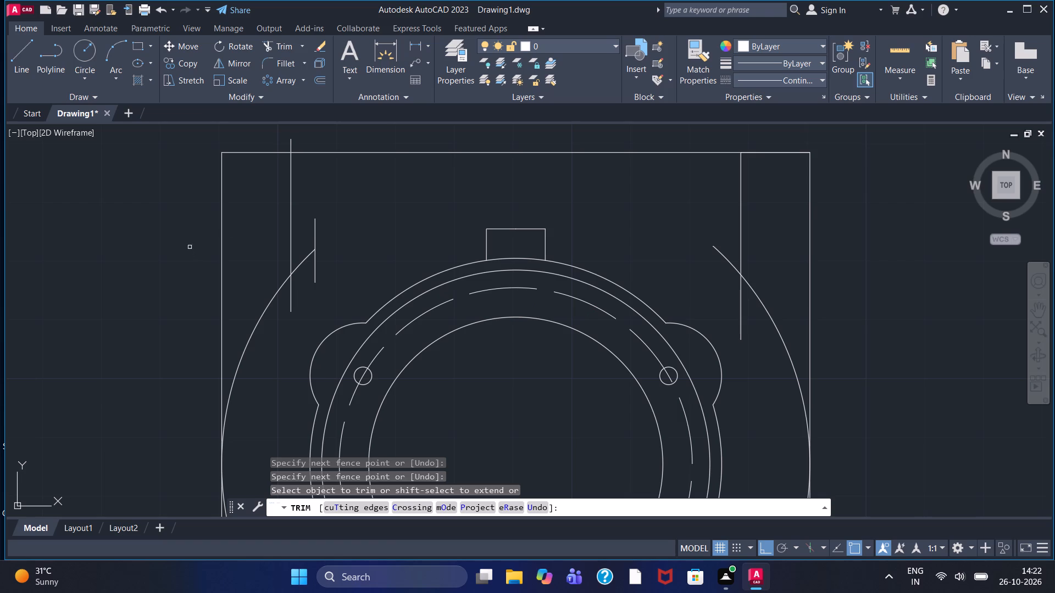
drag(306, 233, 320, 239)
drag(308, 268, 322, 264)
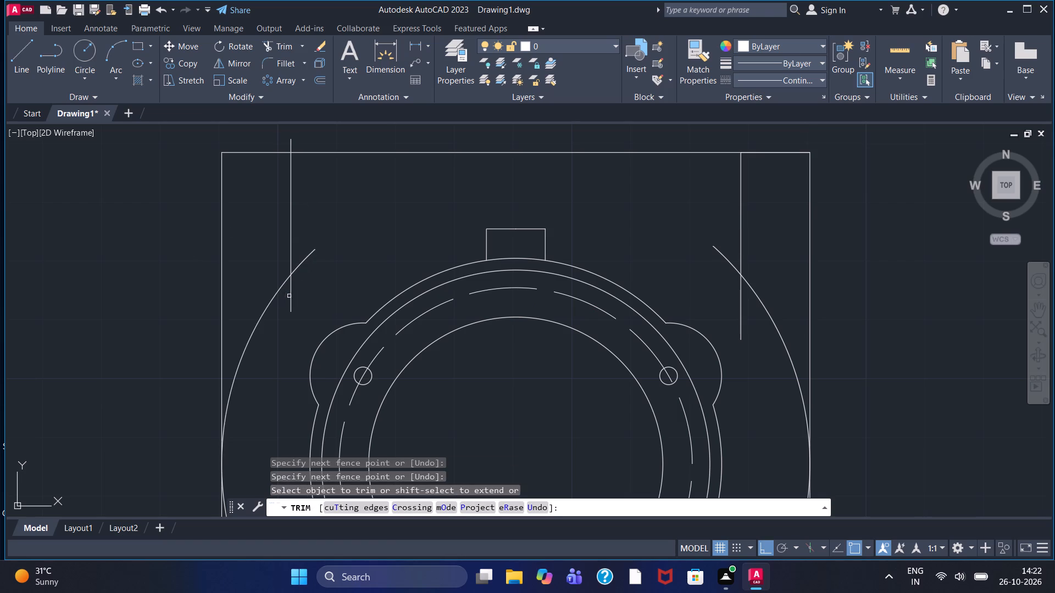
Trim the left vertical line's overhangs at both ends and the block's upper-left corner edges outside that line.
click(291, 294)
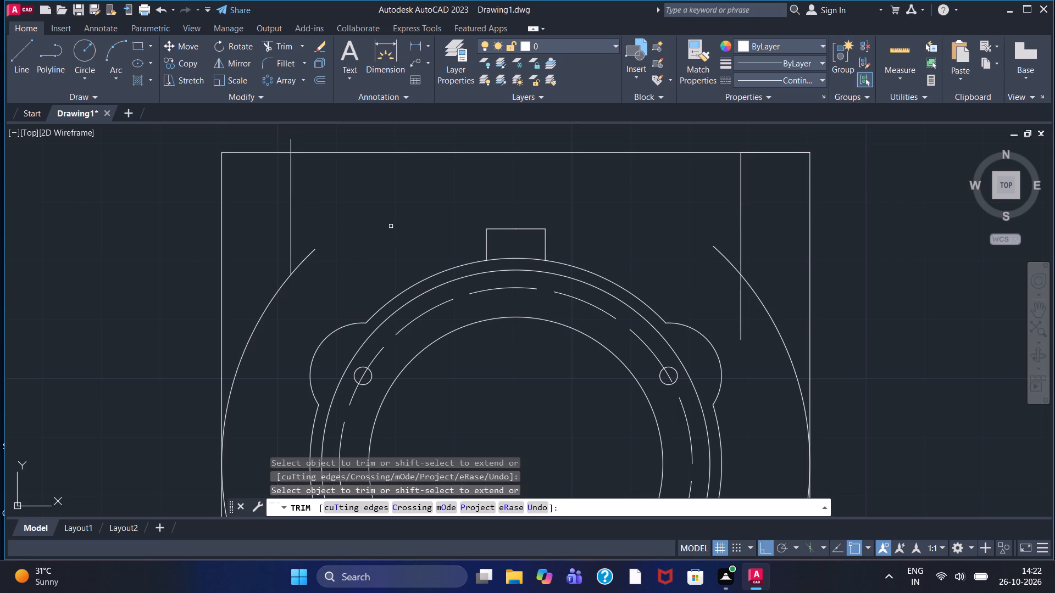
click(292, 142)
scroll(372, 237, down, 1)
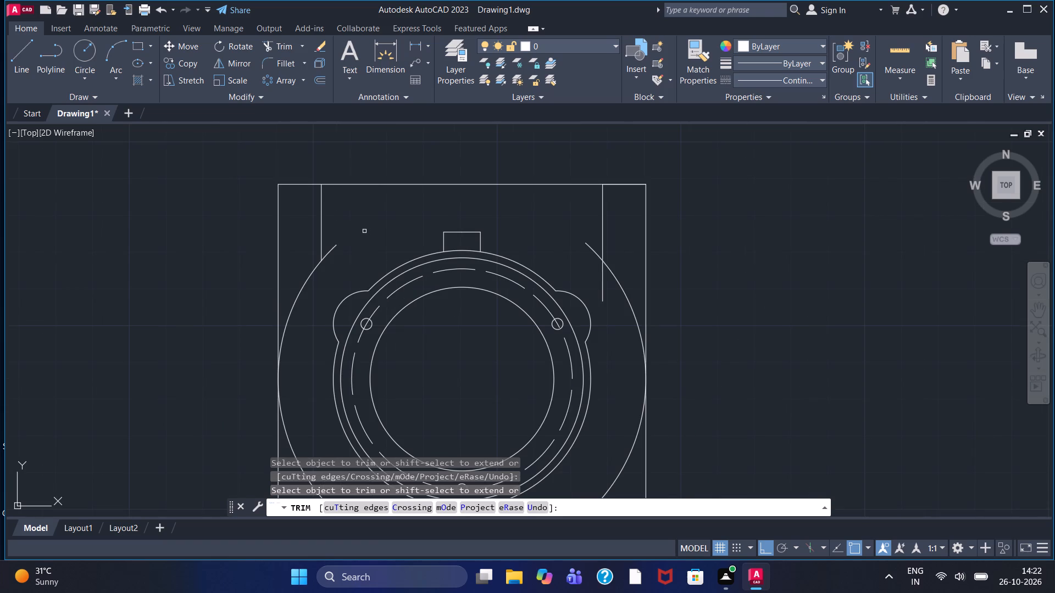
click(276, 240)
click(296, 184)
Trim the block's upper-right corner edges outside the right vertical line and that line's lower end inside the large circle.
click(615, 184)
drag(631, 202, 630, 176)
click(646, 242)
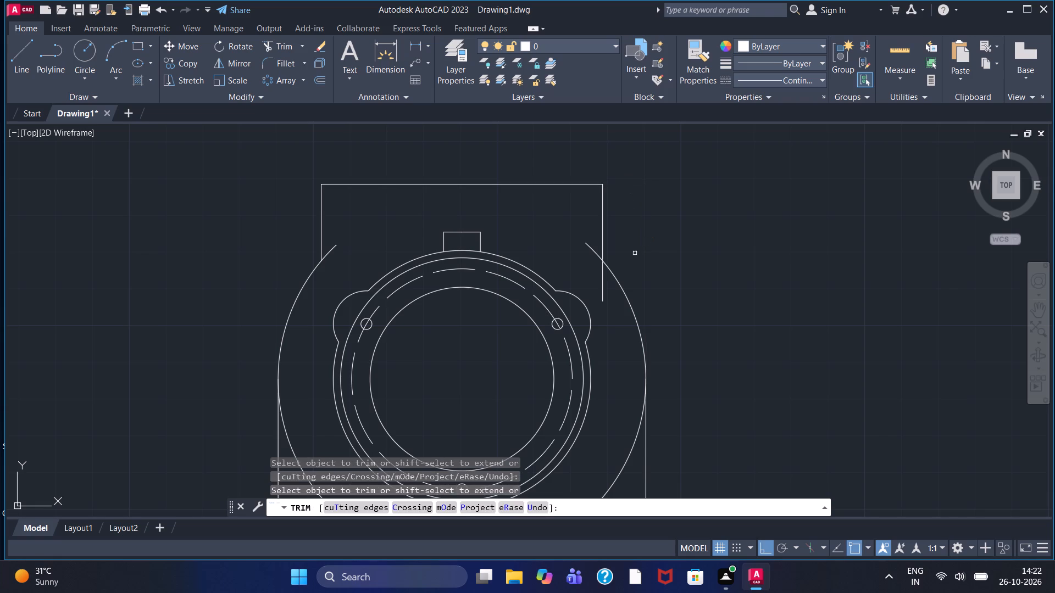
click(603, 287)
Fillet both corners where the bottom lobe meets the flange's outer circle with radius 4.
scroll(603, 287, down, 1)
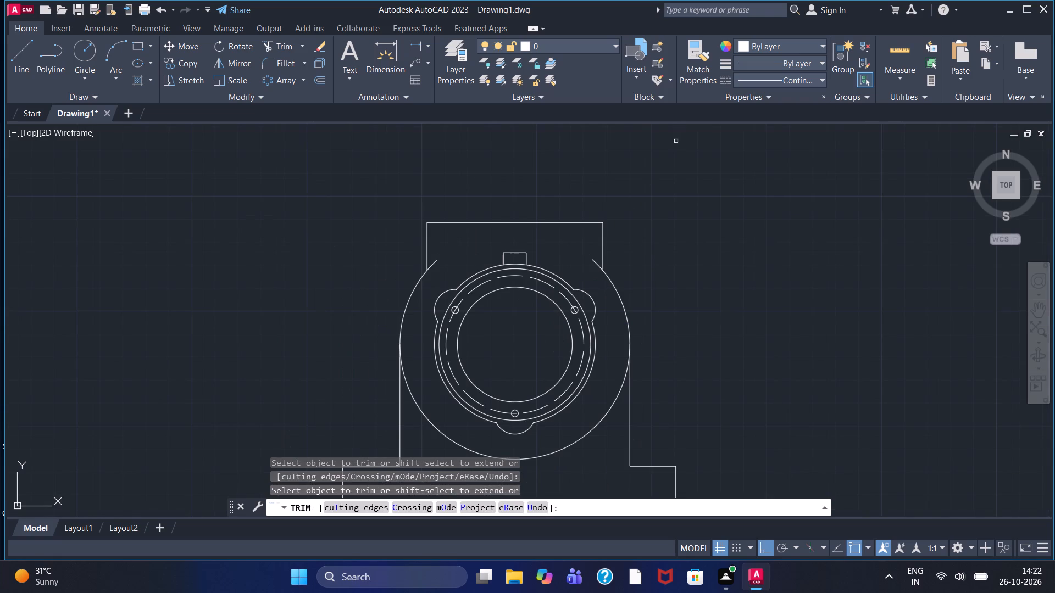
middle_drag(499, 354, 499, 267)
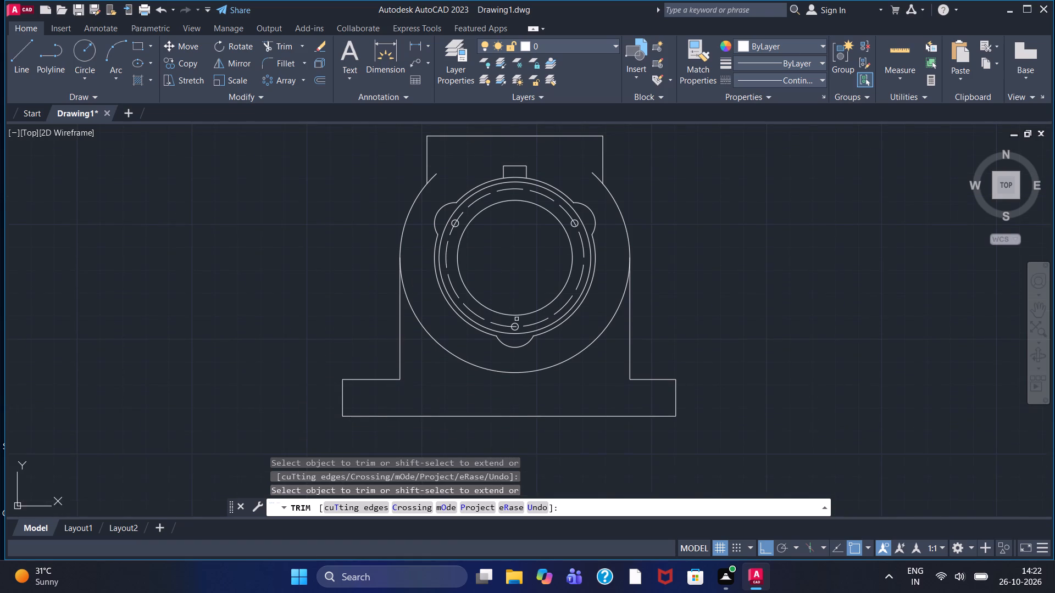
scroll(534, 324, up, 2)
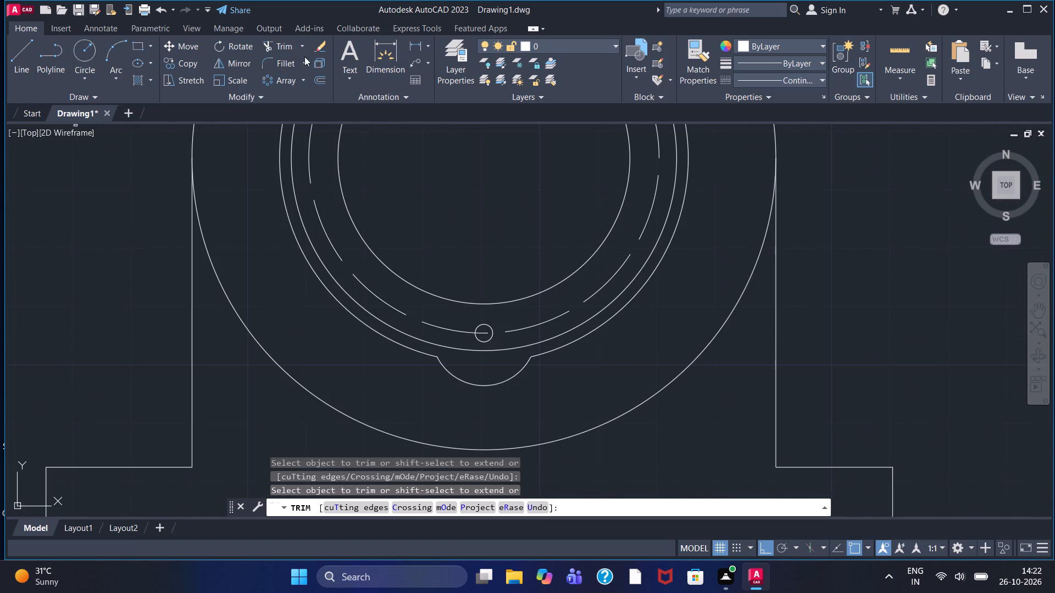
click(280, 62)
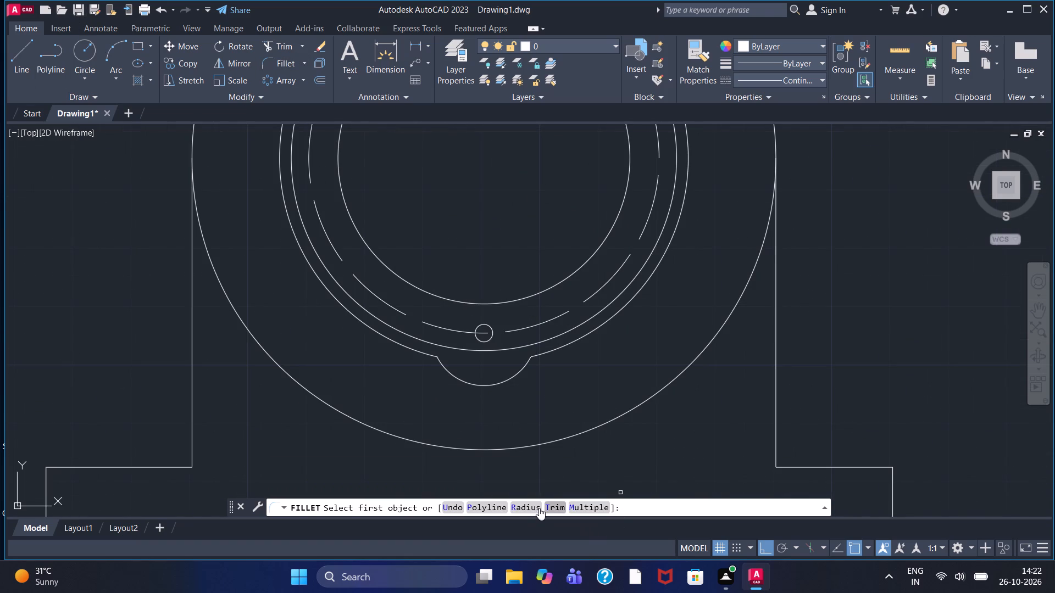
click(521, 506)
key(4)
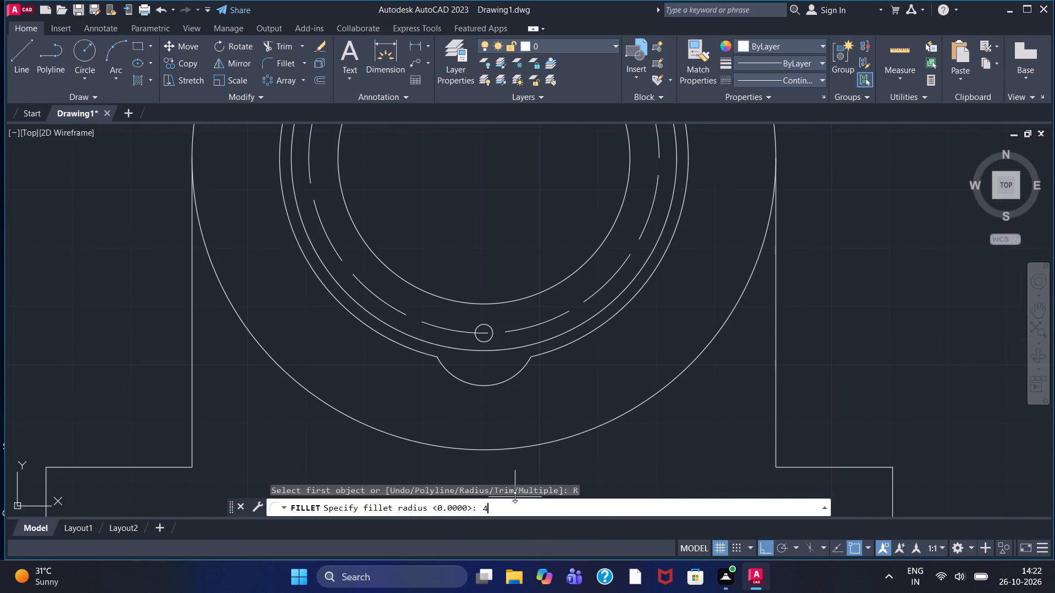
key(Return)
scroll(527, 379, up, 3)
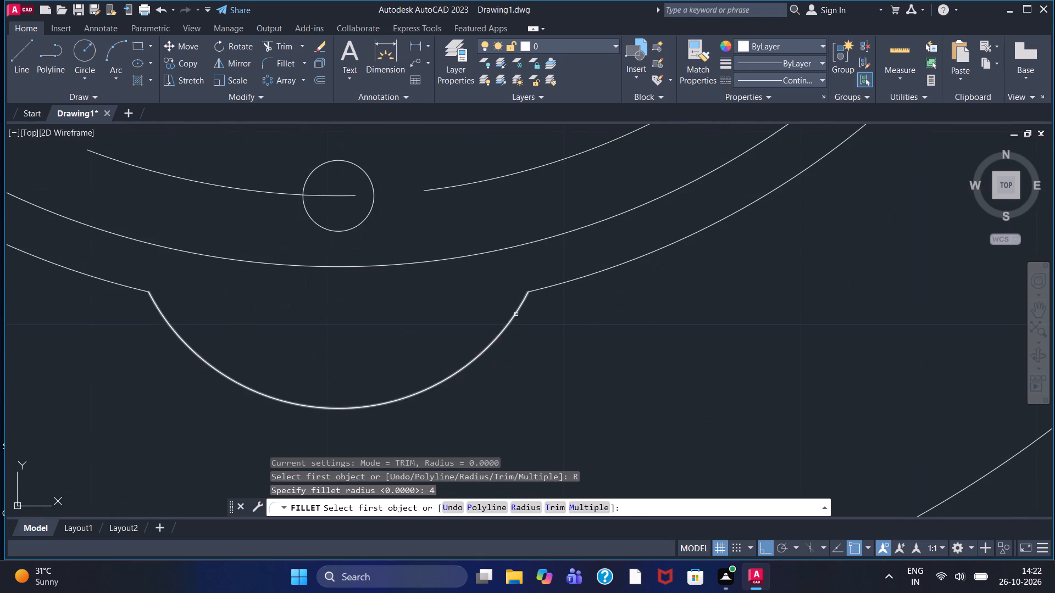
click(517, 312)
click(545, 288)
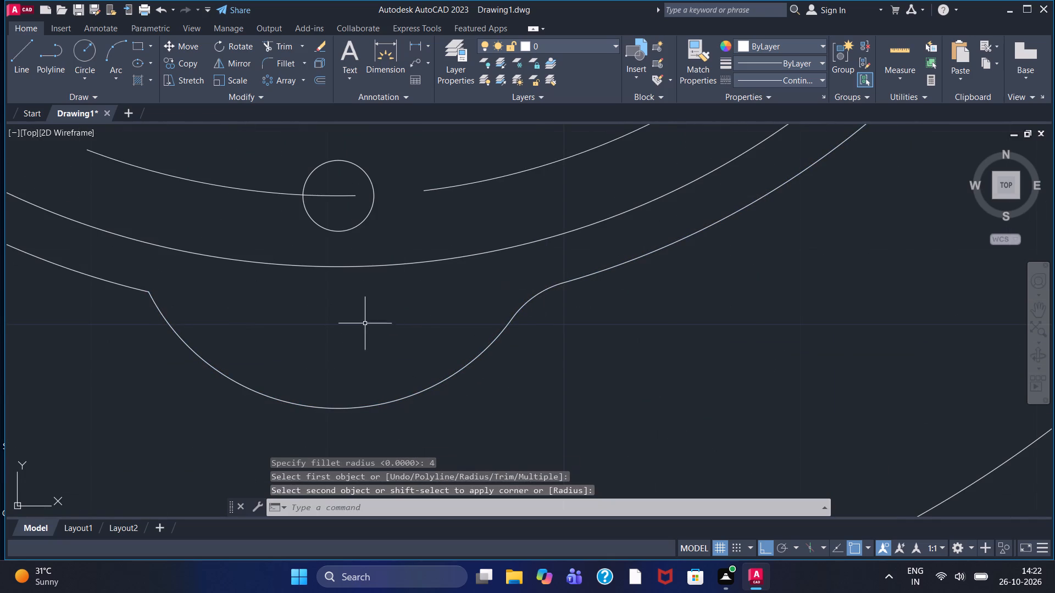
right_click(359, 325)
click(415, 61)
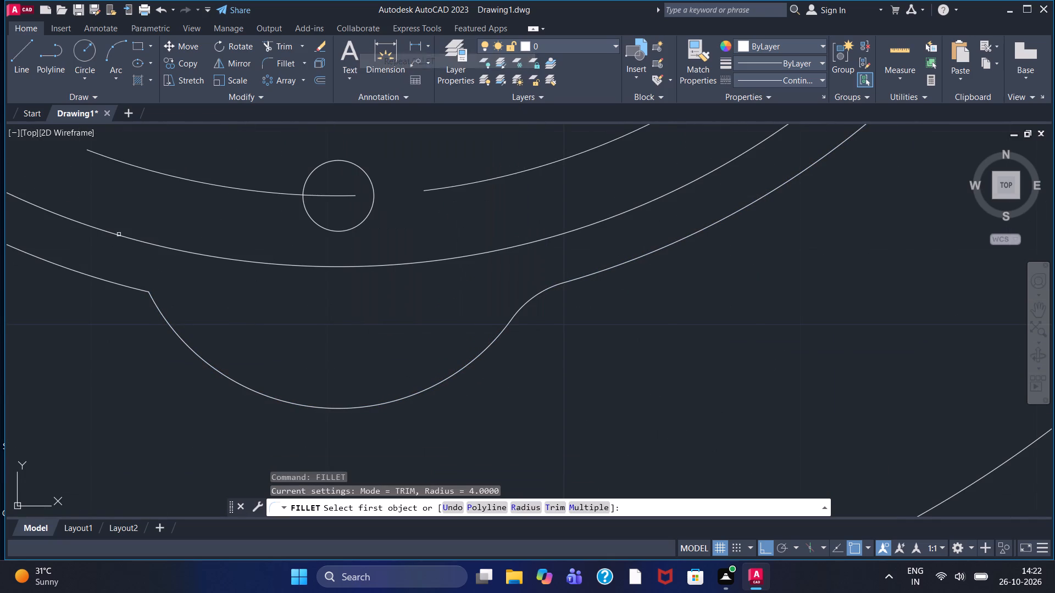
click(114, 284)
double_click(156, 301)
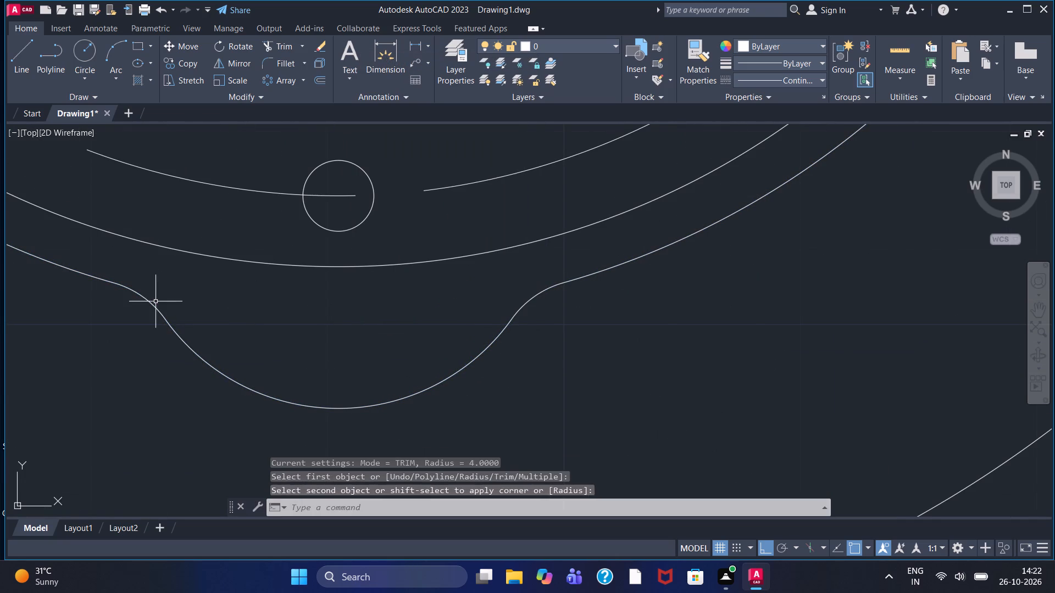
Fillet the lower and upper corners where the right lobe meets the flange's outer circle with radius 4.
right_click(146, 302)
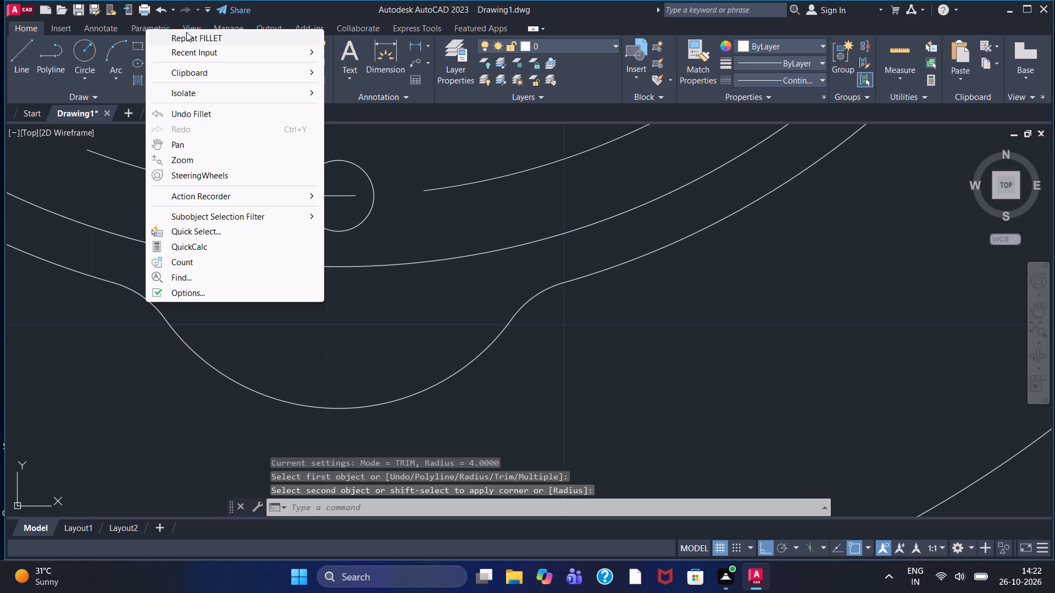
double_click(188, 36)
scroll(612, 255, down, 2)
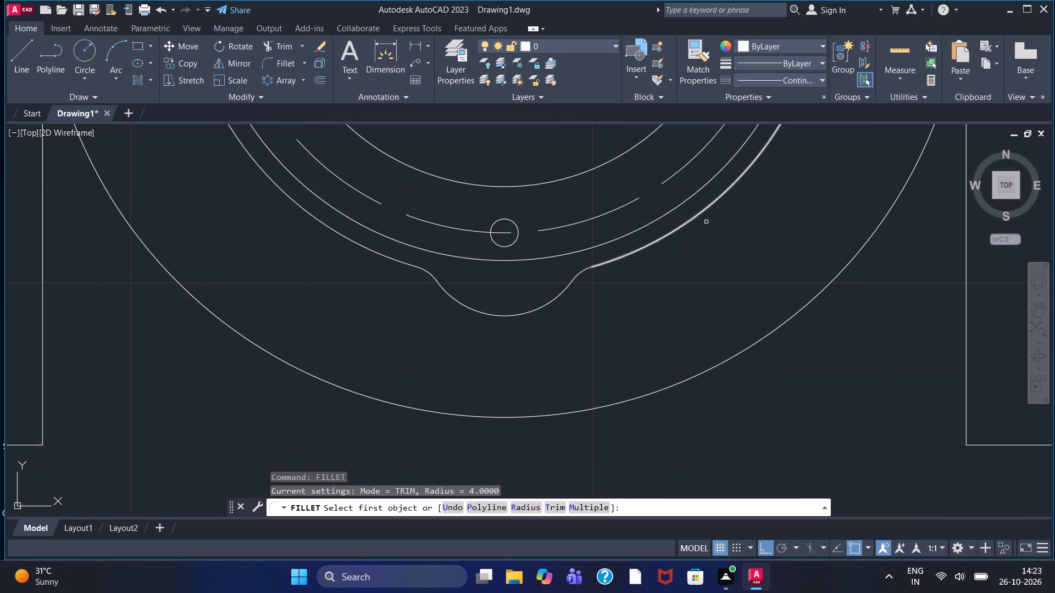
middle_drag(706, 222, 531, 426)
middle_drag(595, 251, 569, 438)
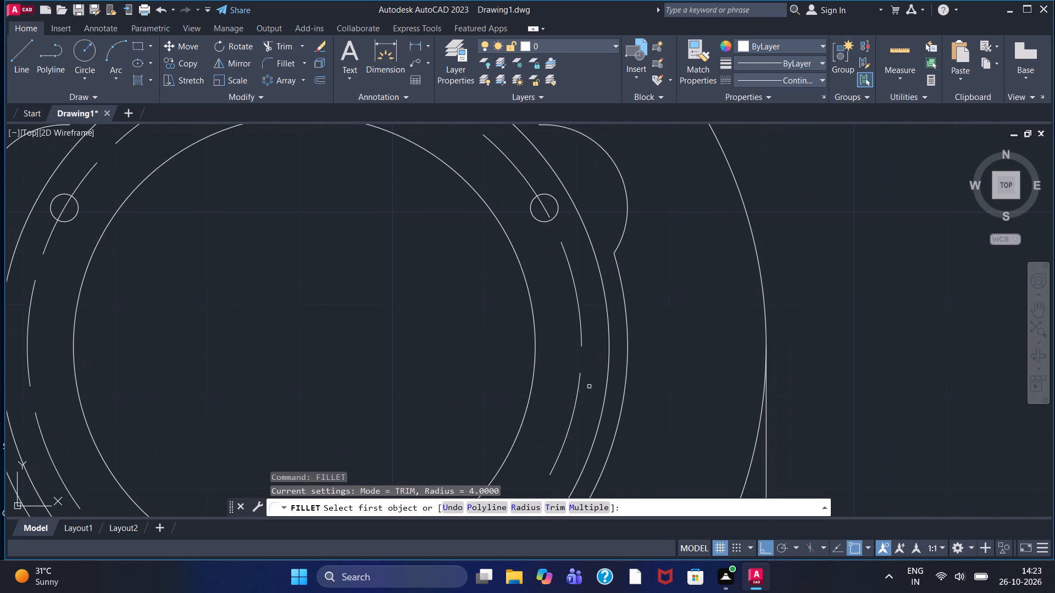
click(617, 247)
click(618, 265)
right_click(616, 258)
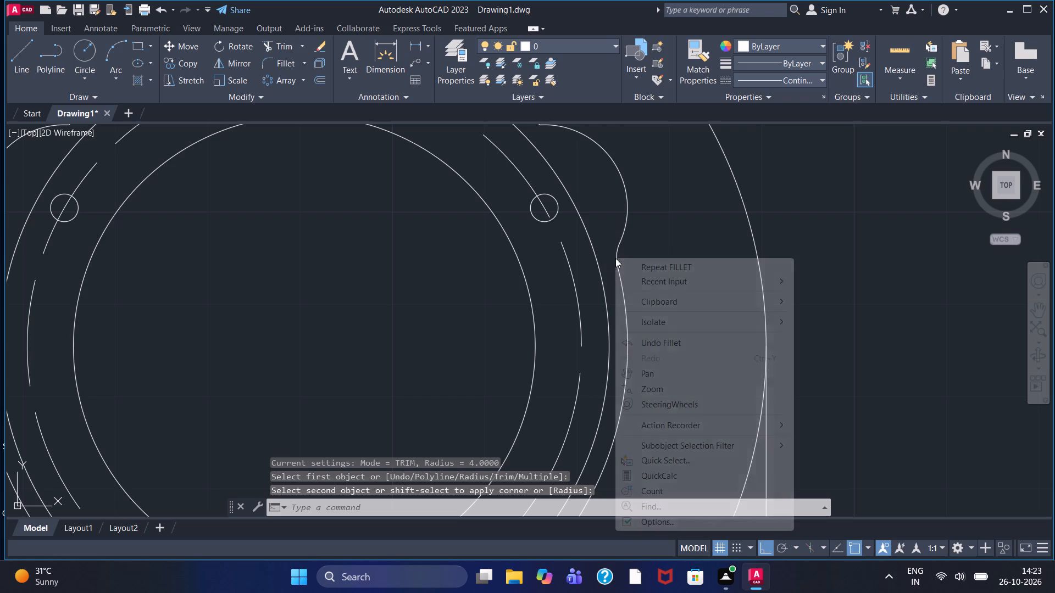
click(645, 264)
middle_drag(496, 205, 581, 367)
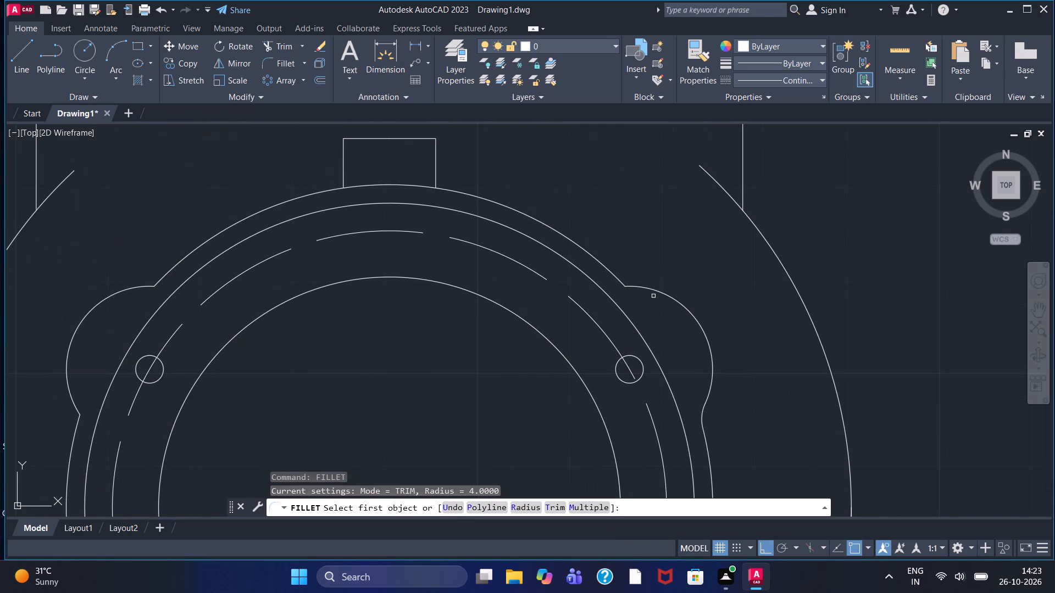
click(618, 277)
click(636, 286)
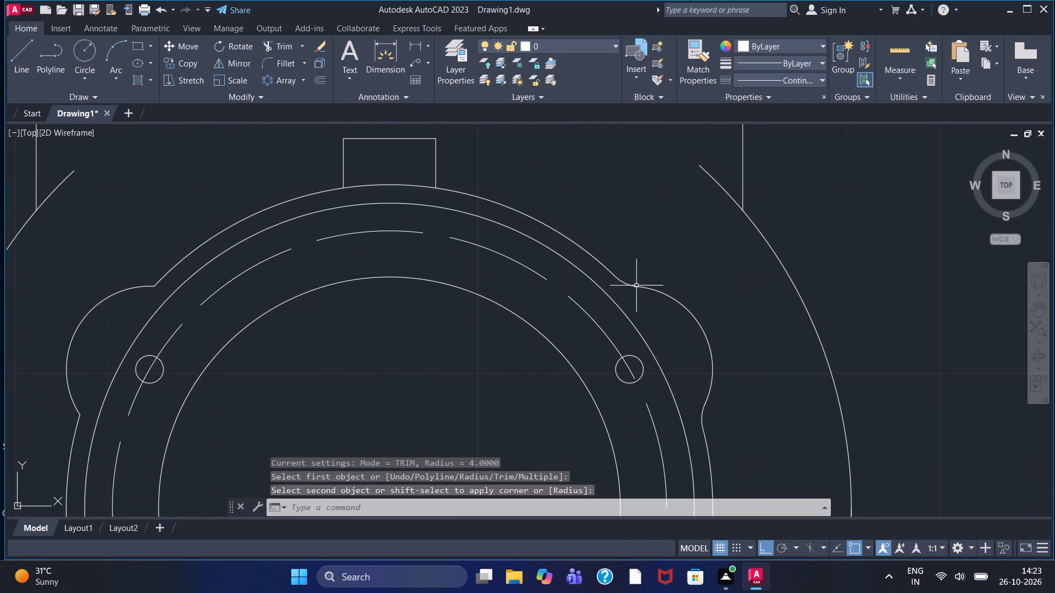
Fillet the upper and lower corners where the left lobe meets the flange's outer circle with radius 4.
right_click(147, 284)
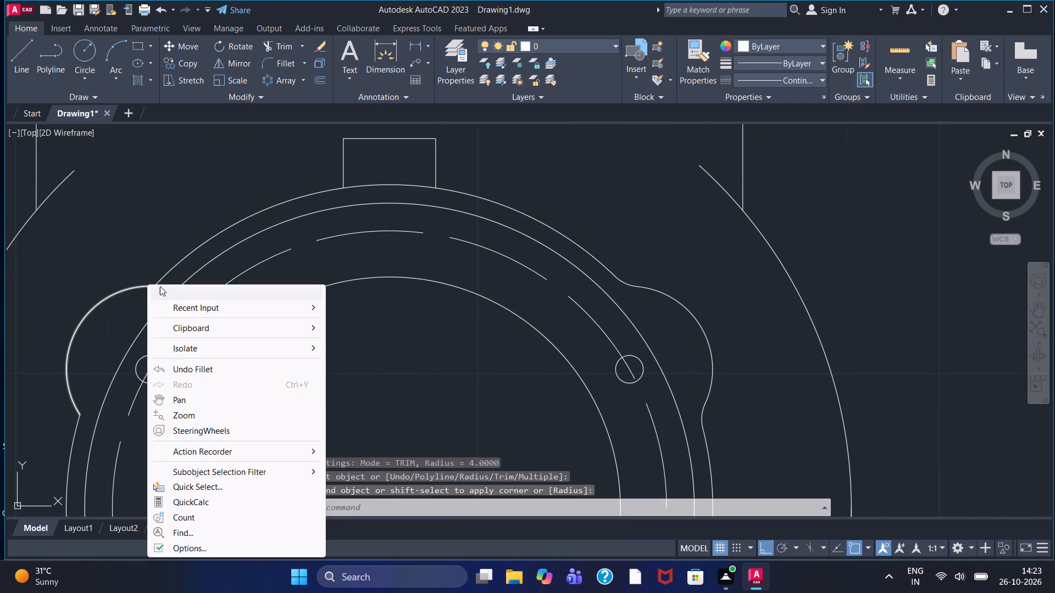
click(176, 292)
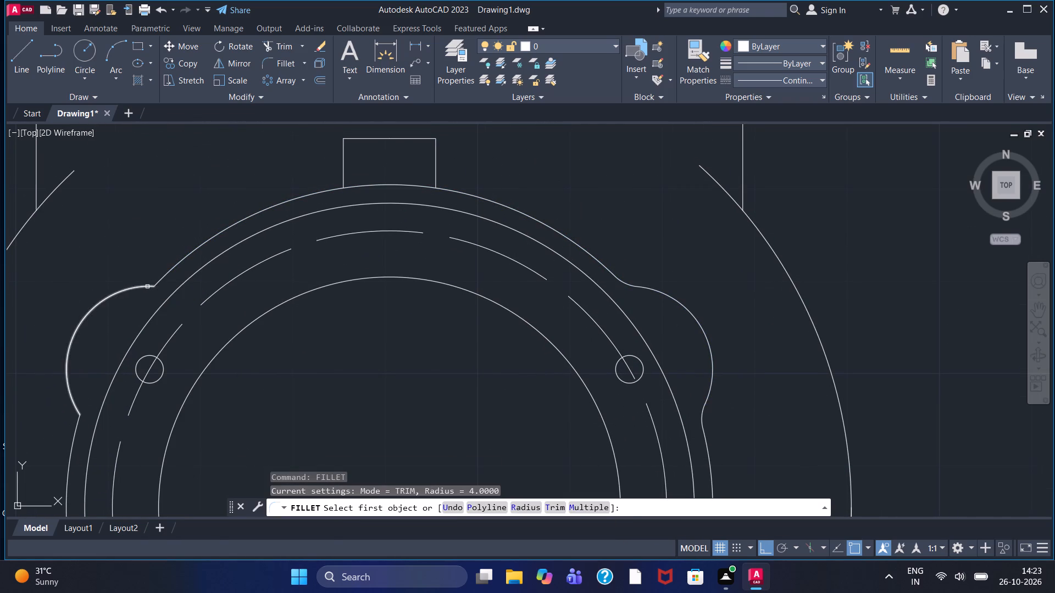
click(147, 287)
click(161, 279)
right_click(158, 276)
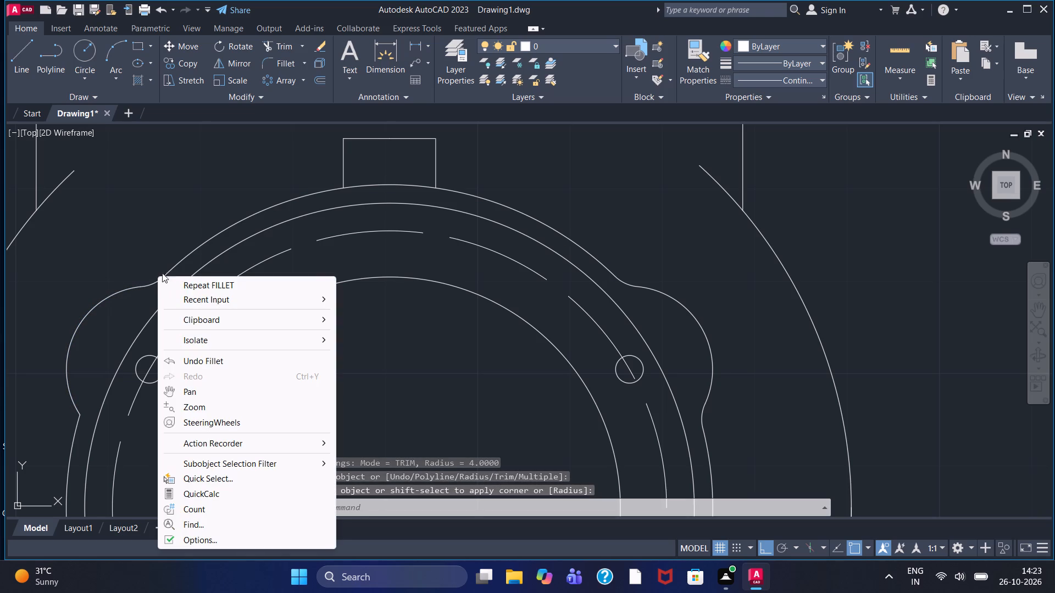
click(184, 284)
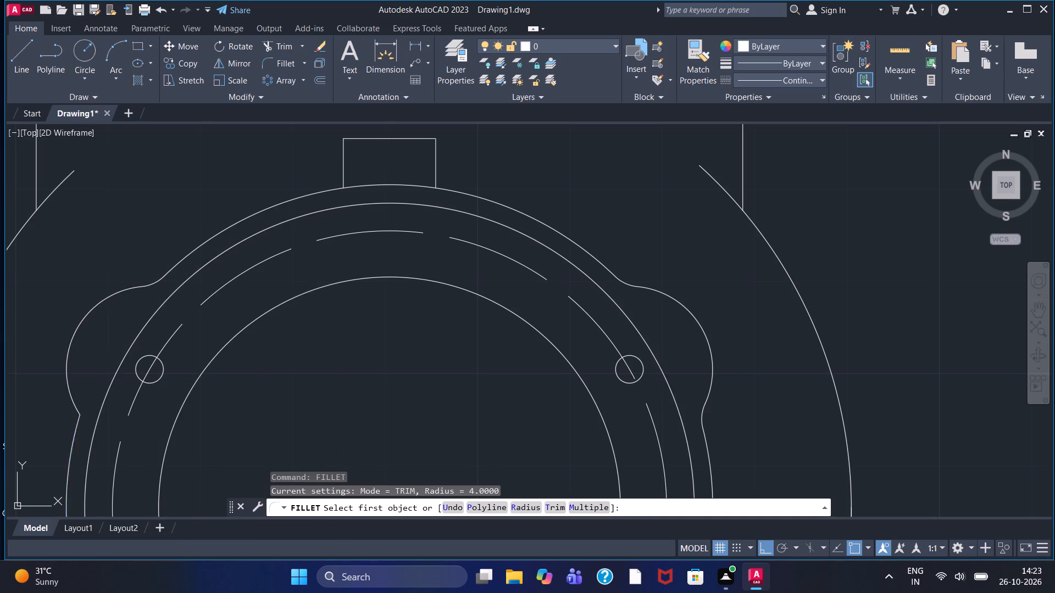
click(79, 418)
click(76, 406)
Delete the long bottom line of the base, keeping the short segment at its left end.
scroll(85, 408, down, 1)
middle_drag(229, 438, 260, 371)
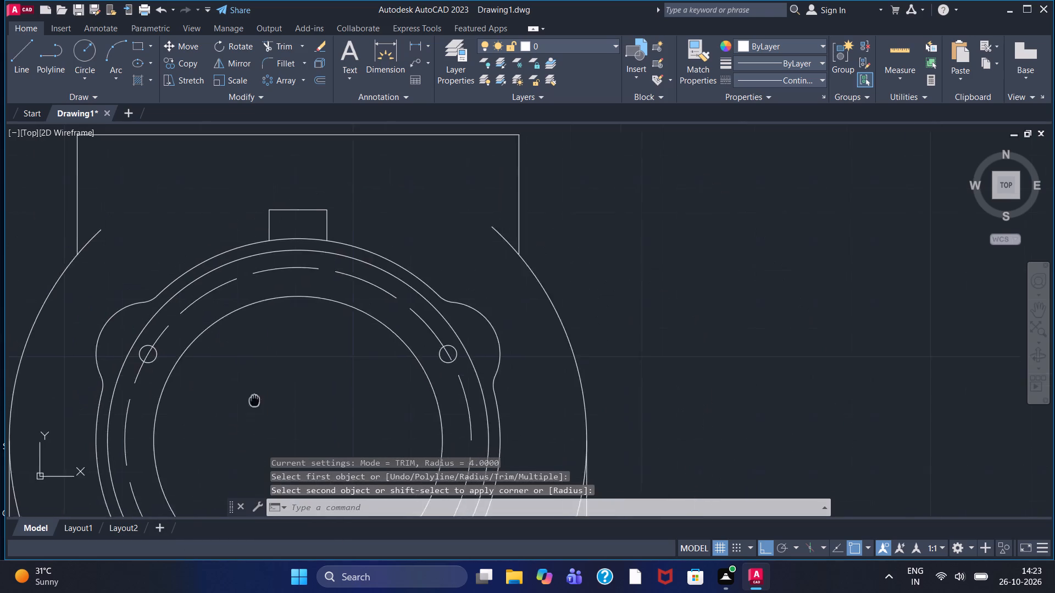
middle_drag(260, 371, 269, 331)
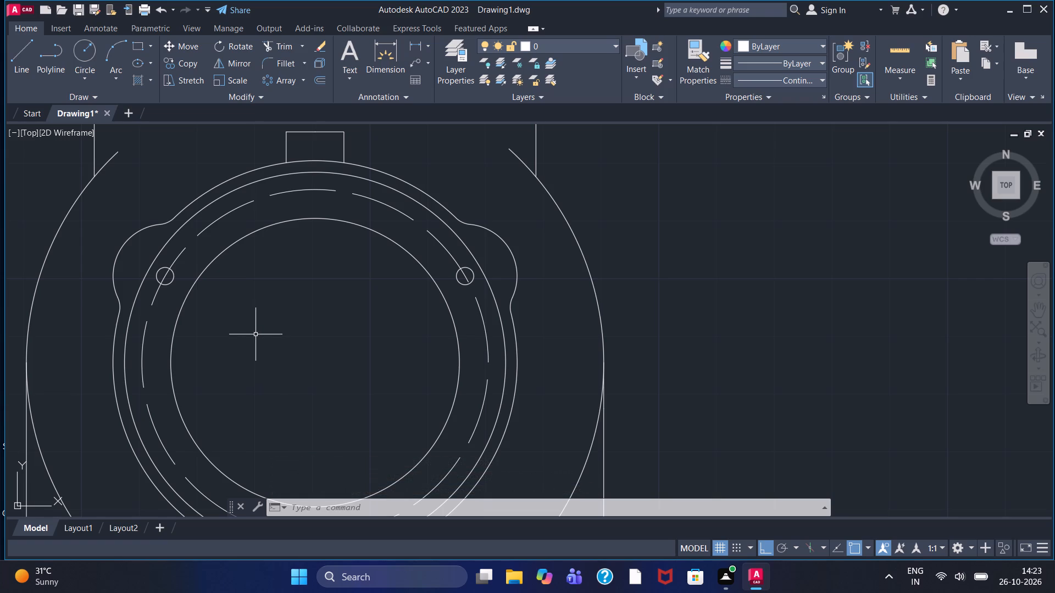
scroll(255, 337, down, 2)
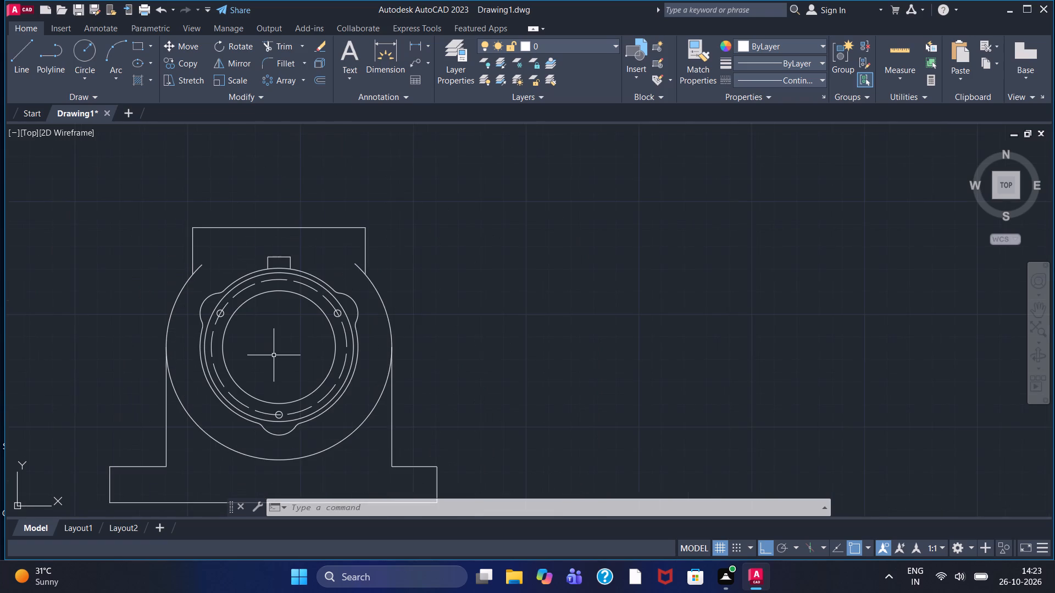
middle_drag(274, 357, 311, 265)
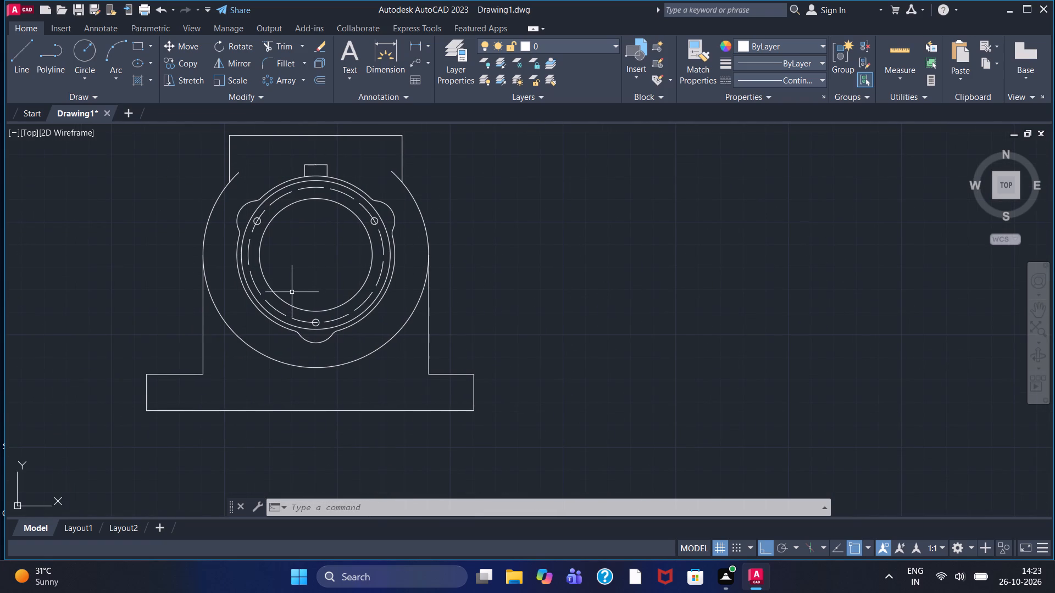
scroll(290, 294, down, 1)
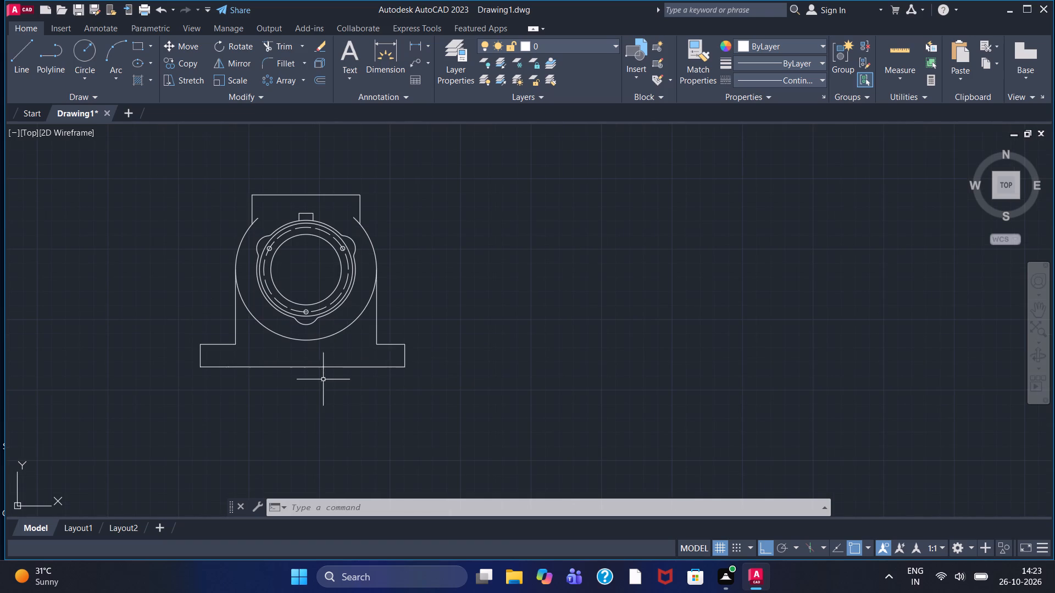
middle_drag(299, 399, 302, 345)
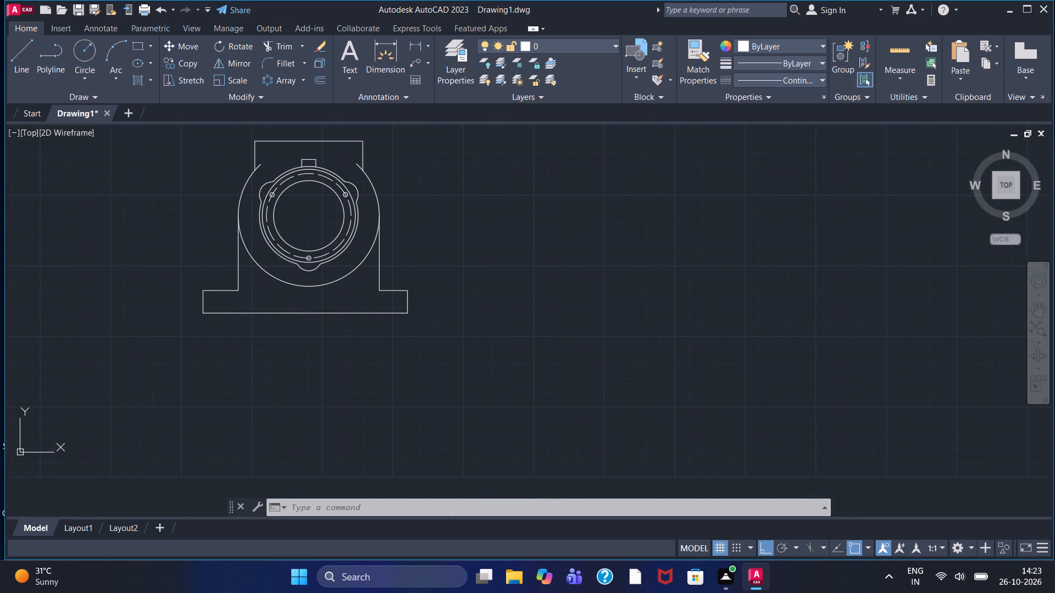
scroll(302, 345, up, 3)
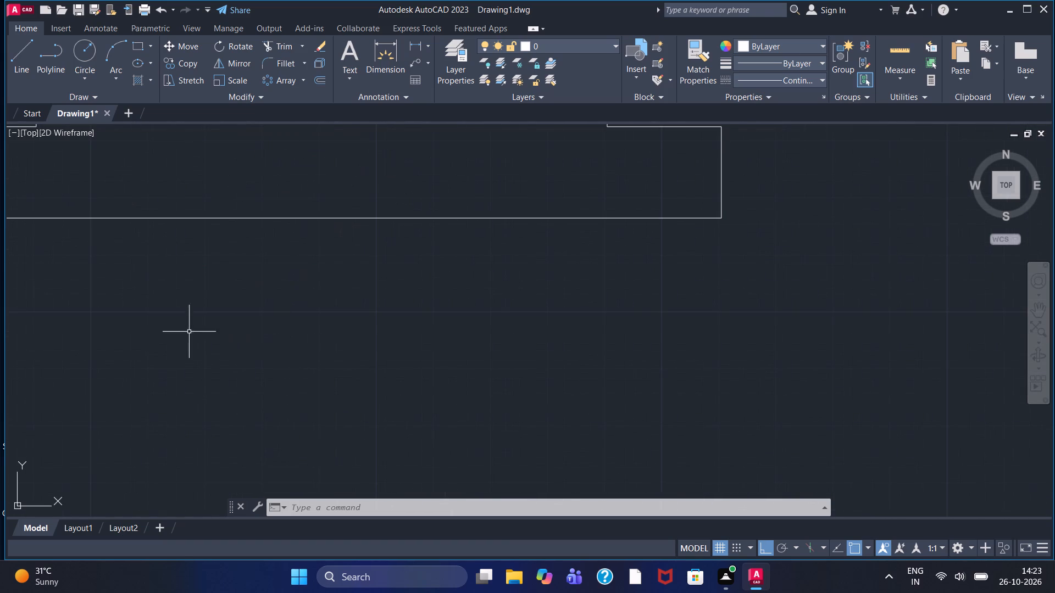
scroll(245, 299, down, 2)
middle_drag(250, 305, 369, 365)
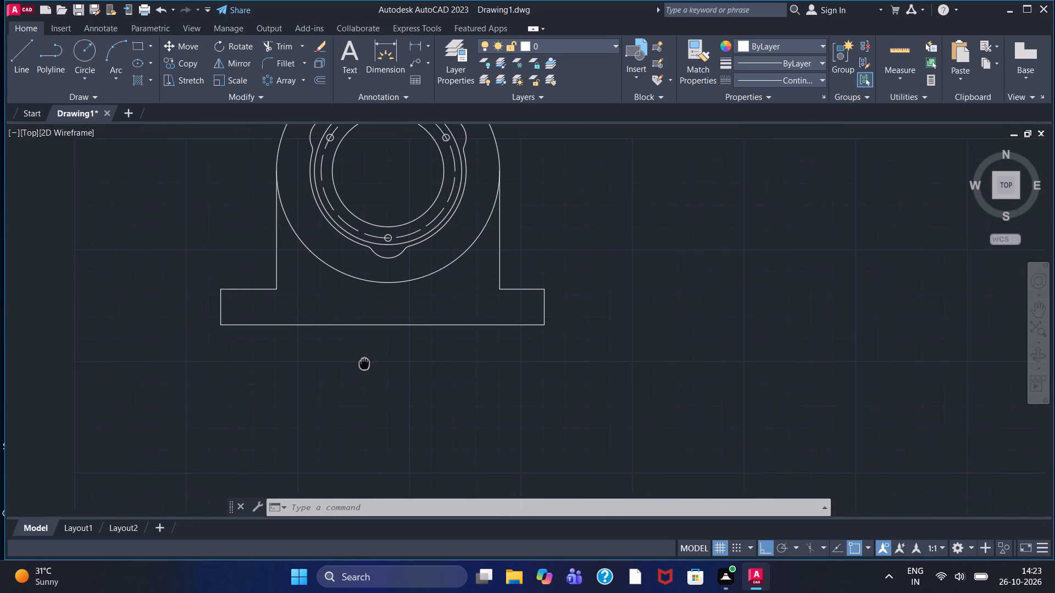
middle_drag(369, 365, 371, 367)
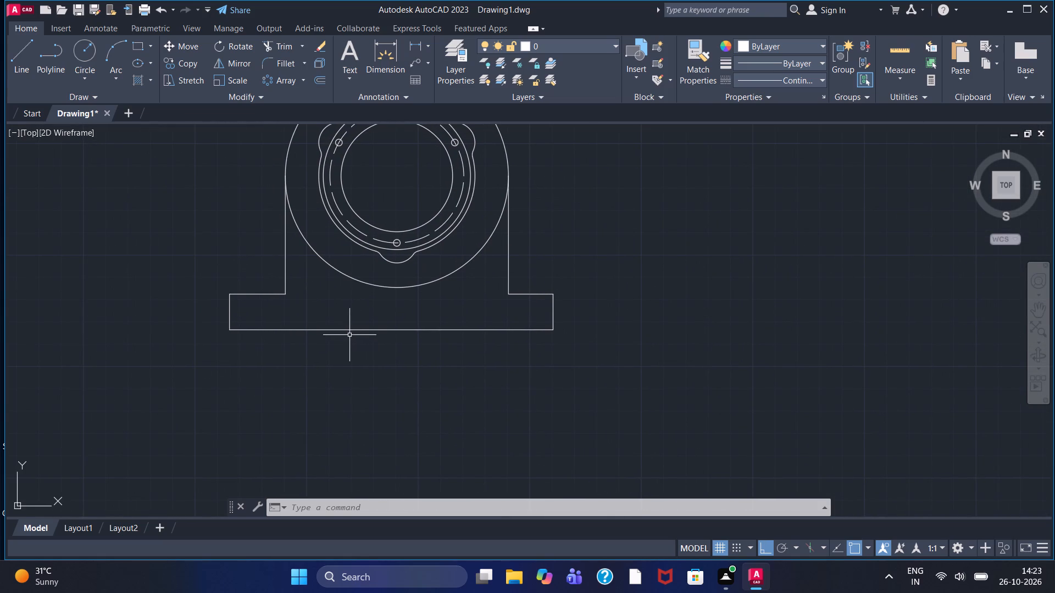
click(349, 329)
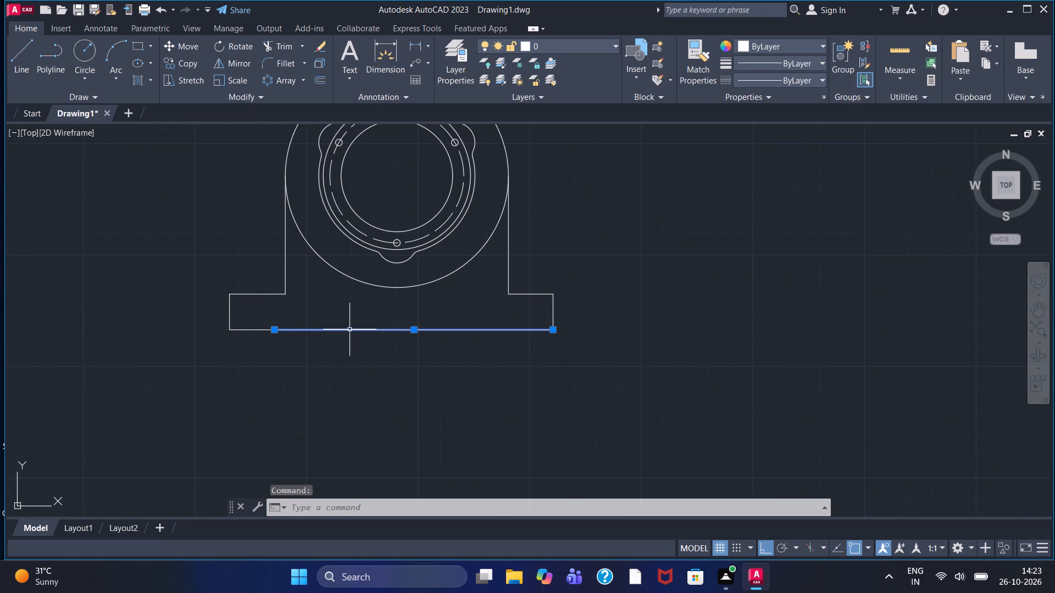
key(Delete)
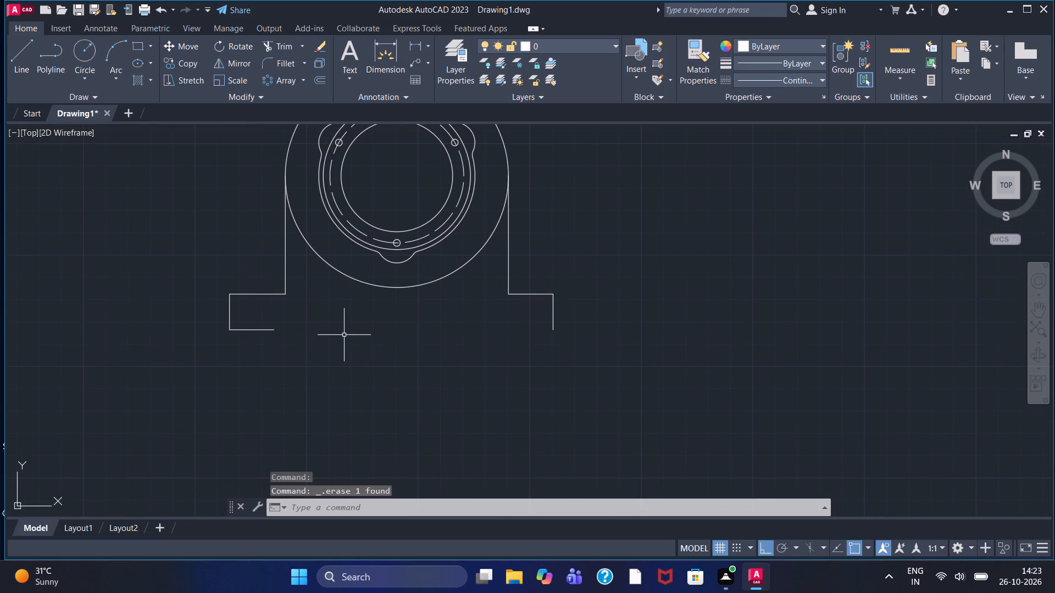
Draw the recessed base bottom from the short left segment: 5 up, 100 right, 5 down, and across to the base's right edge.
click(16, 60)
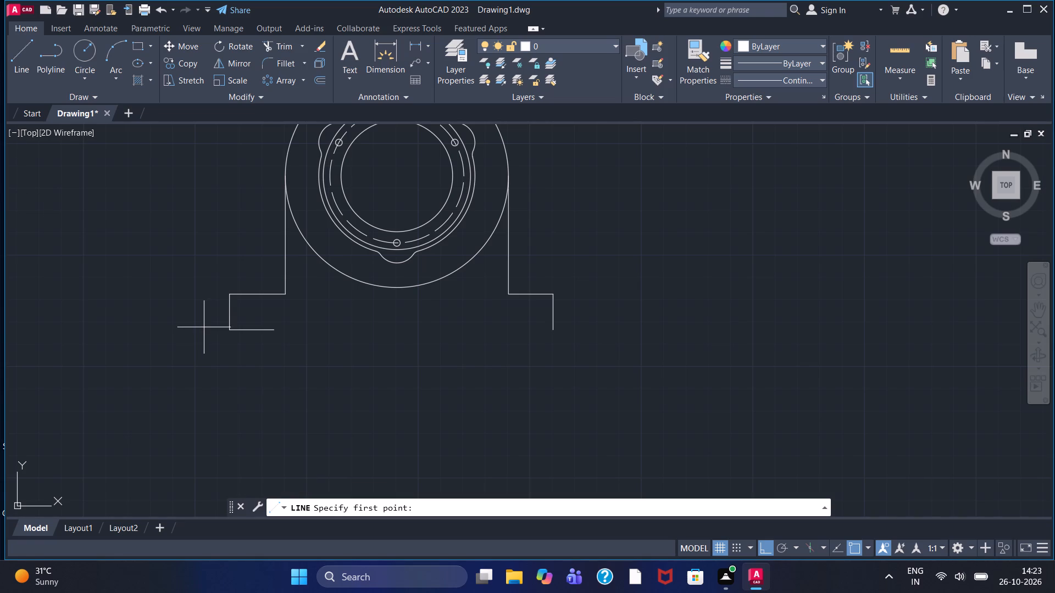
click(277, 331)
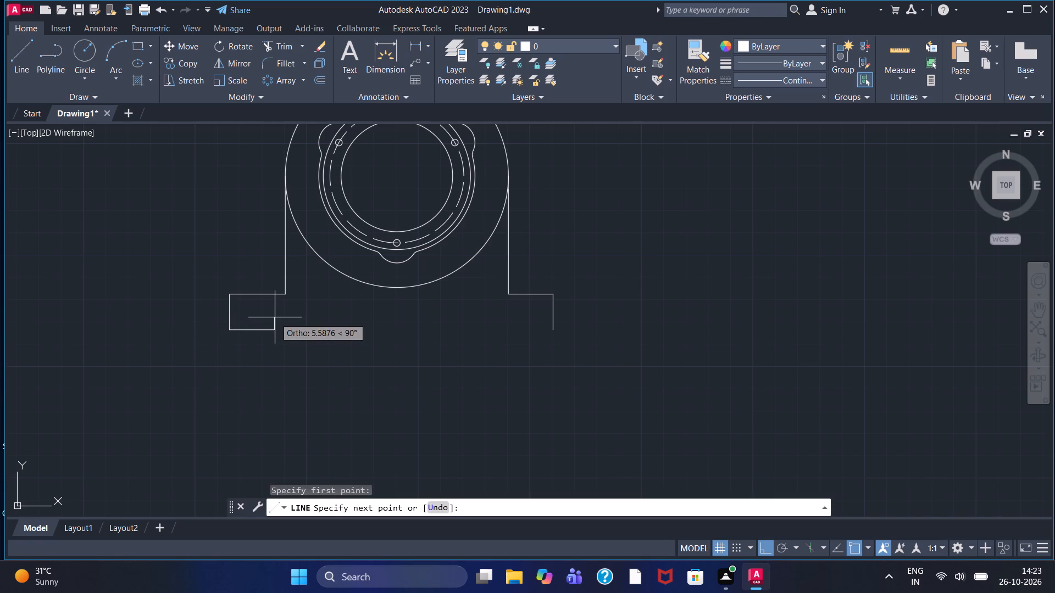
key(5)
key(Return)
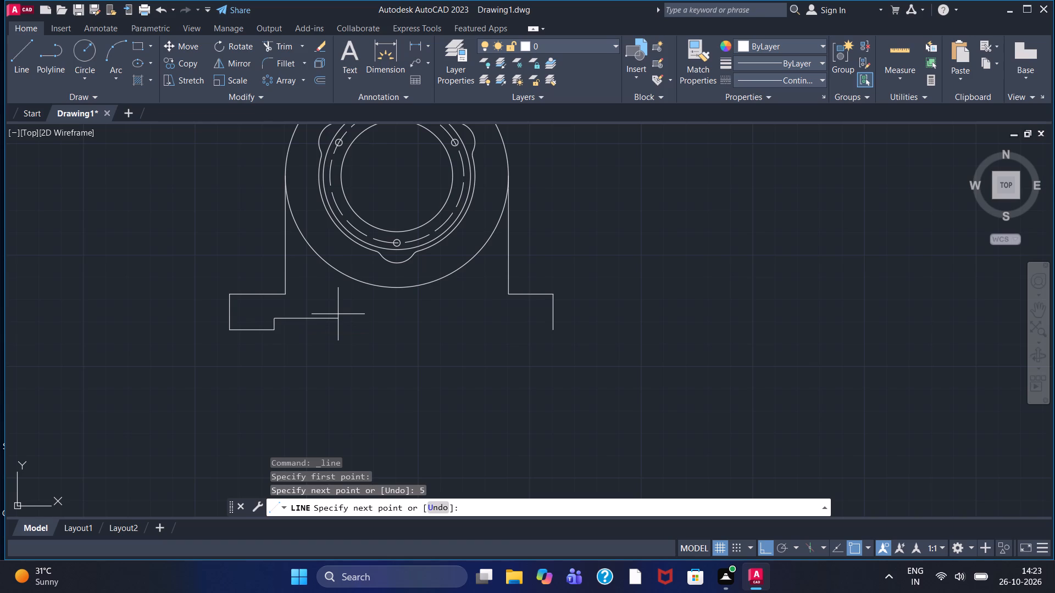
scroll(334, 315, up, 3)
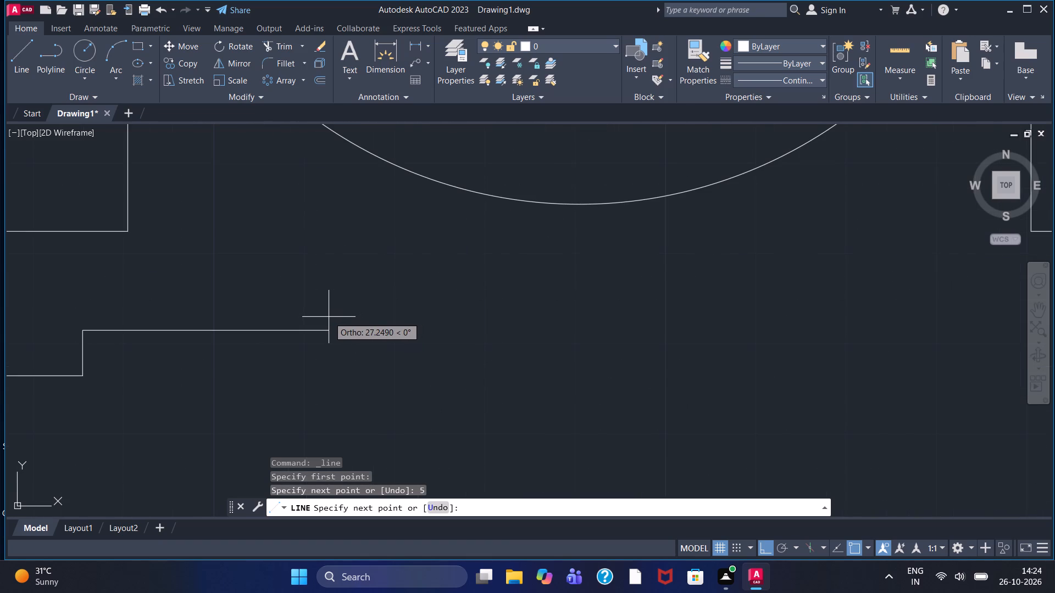
text(100)
key(Return)
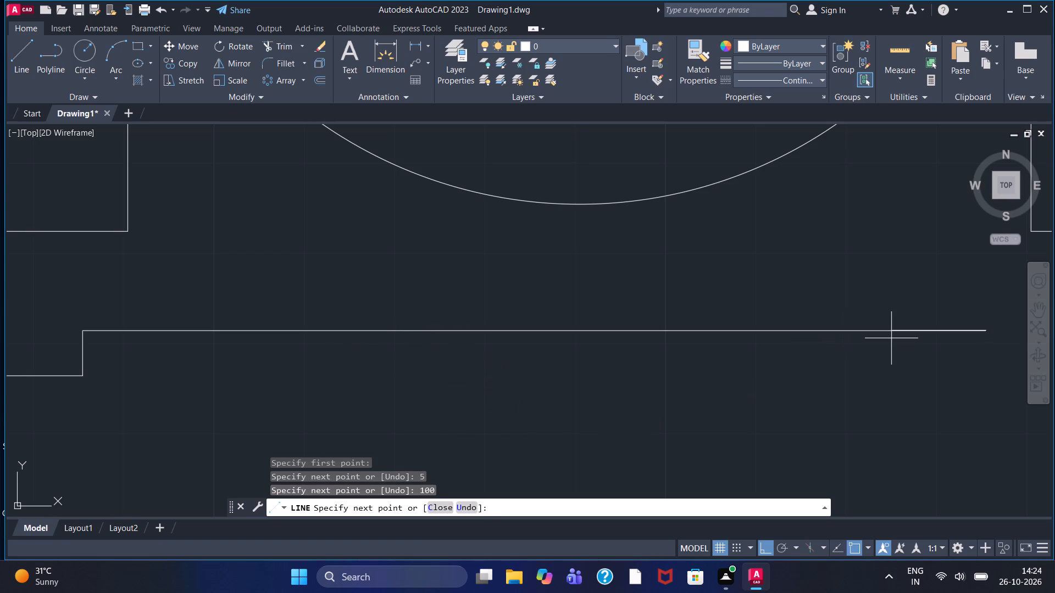
scroll(891, 338, down, 2)
key(5)
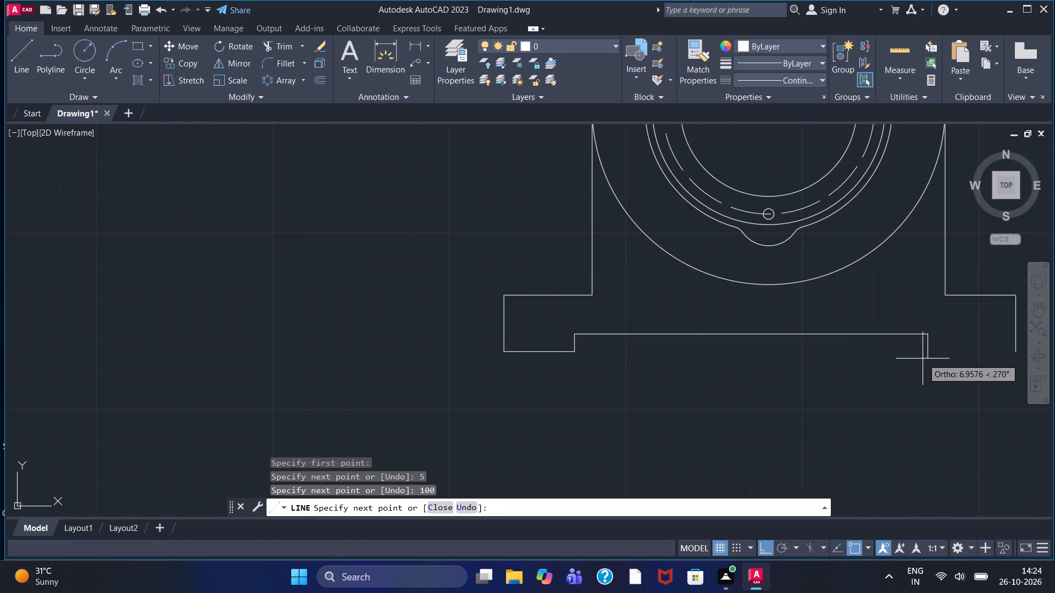
key(Return)
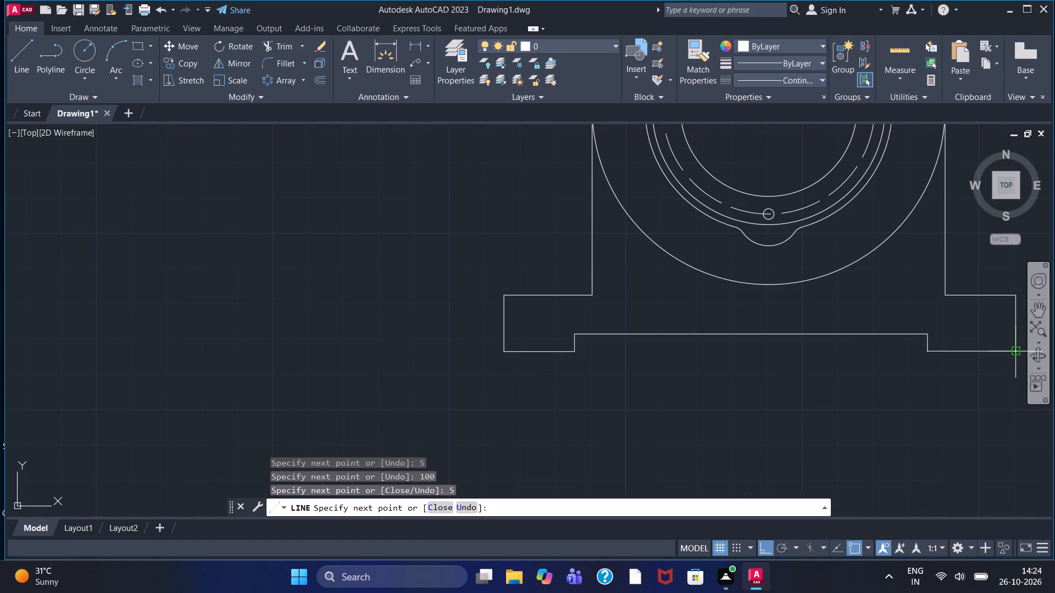
click(1016, 351)
right_click(817, 377)
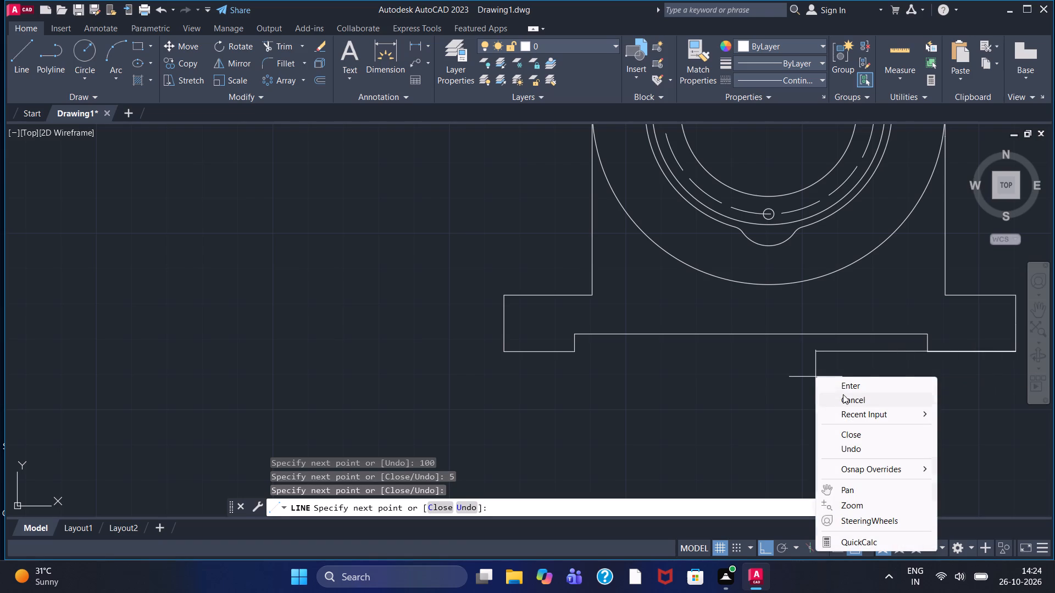
click(843, 384)
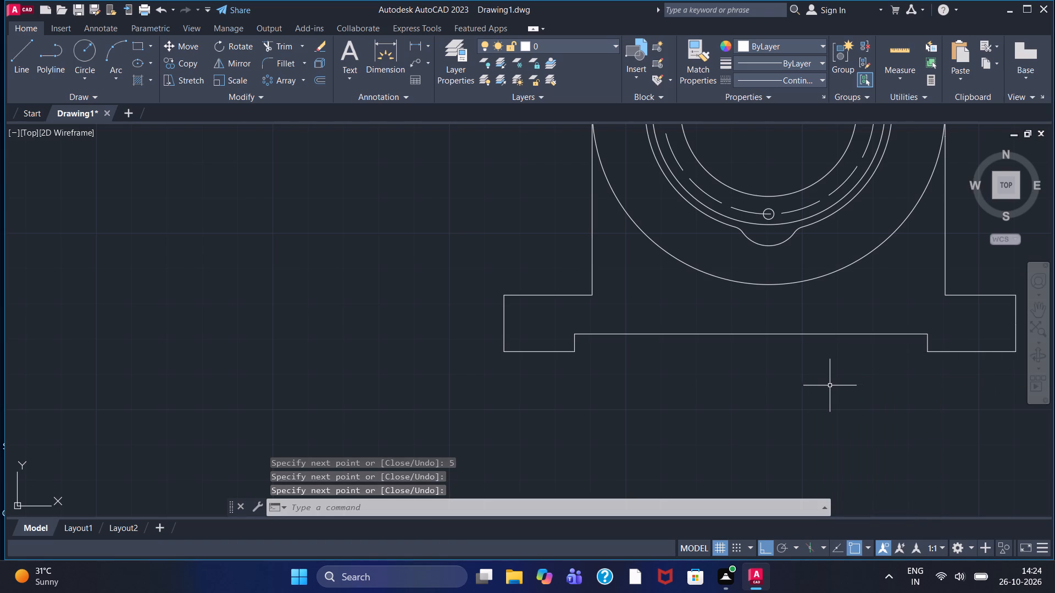
Draw a vertical line from the large circle's bottom point down through the base's recess line and trim the part below it.
scroll(774, 365, down, 1)
click(17, 66)
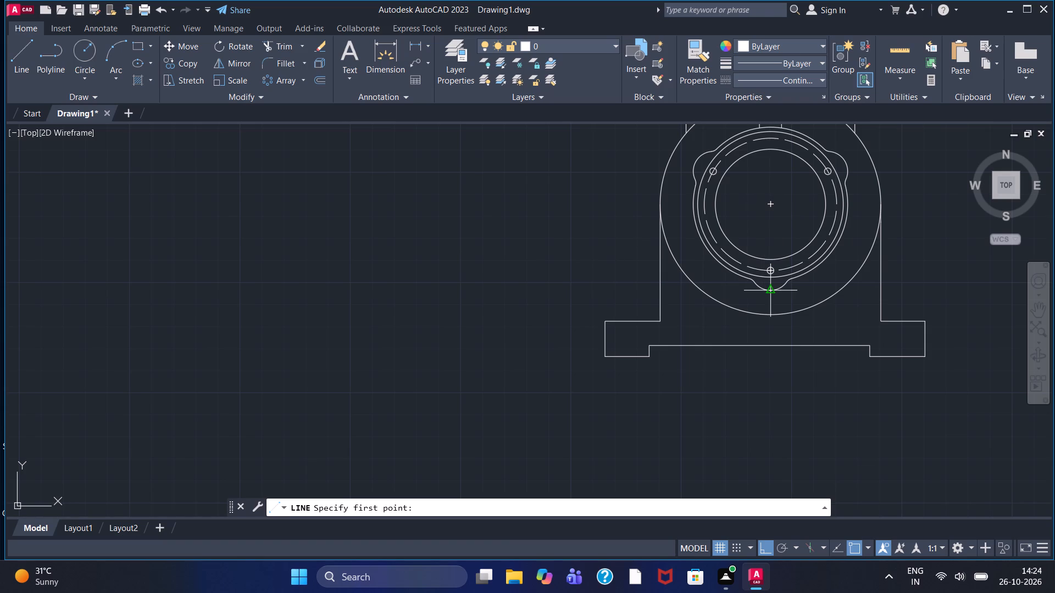
click(769, 317)
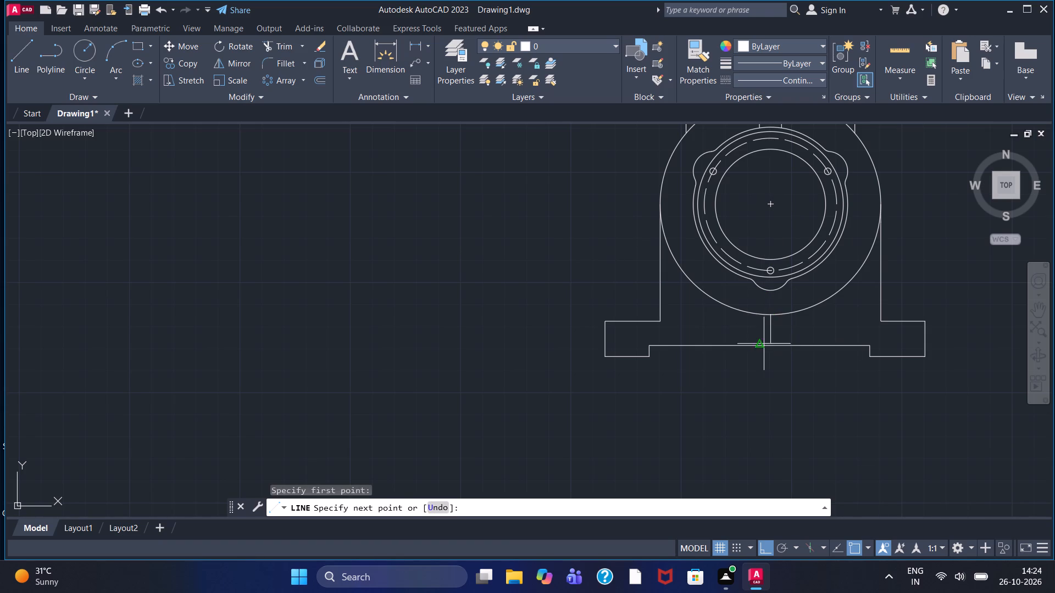
click(776, 363)
right_click(776, 365)
click(790, 371)
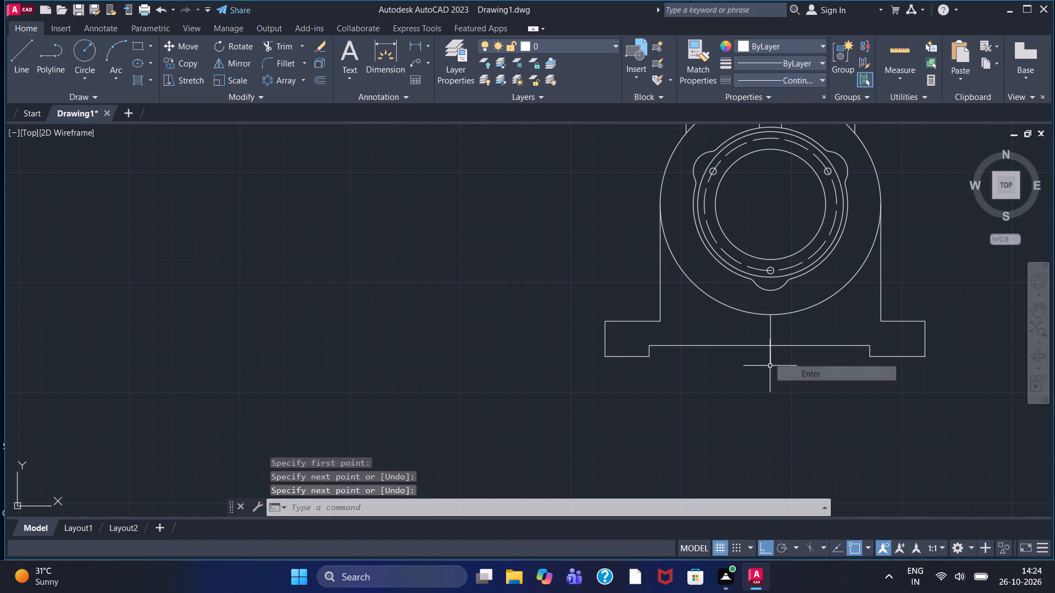
click(286, 46)
scroll(692, 339, up, 3)
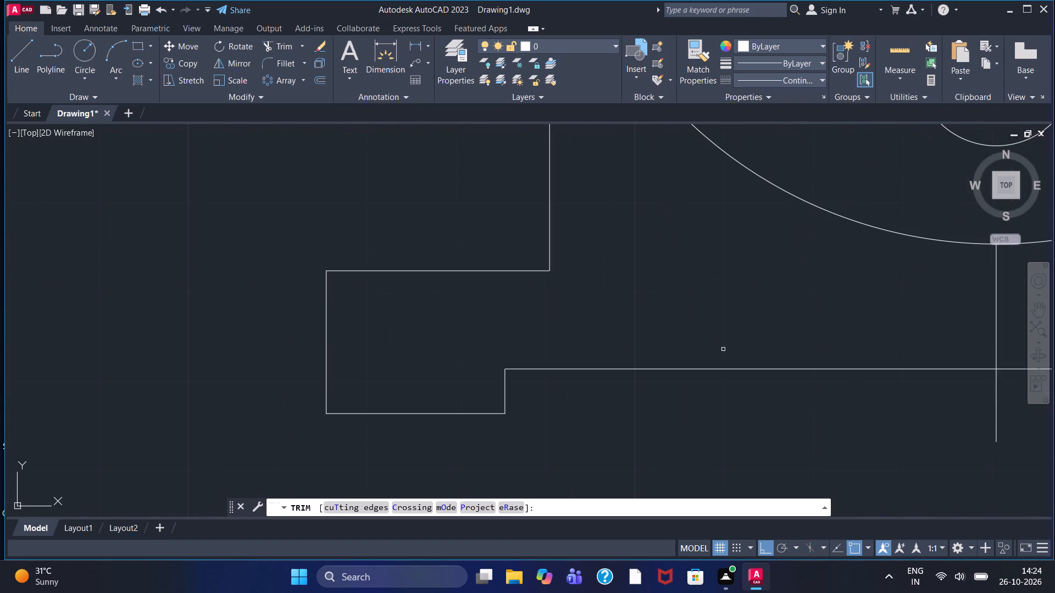
click(997, 409)
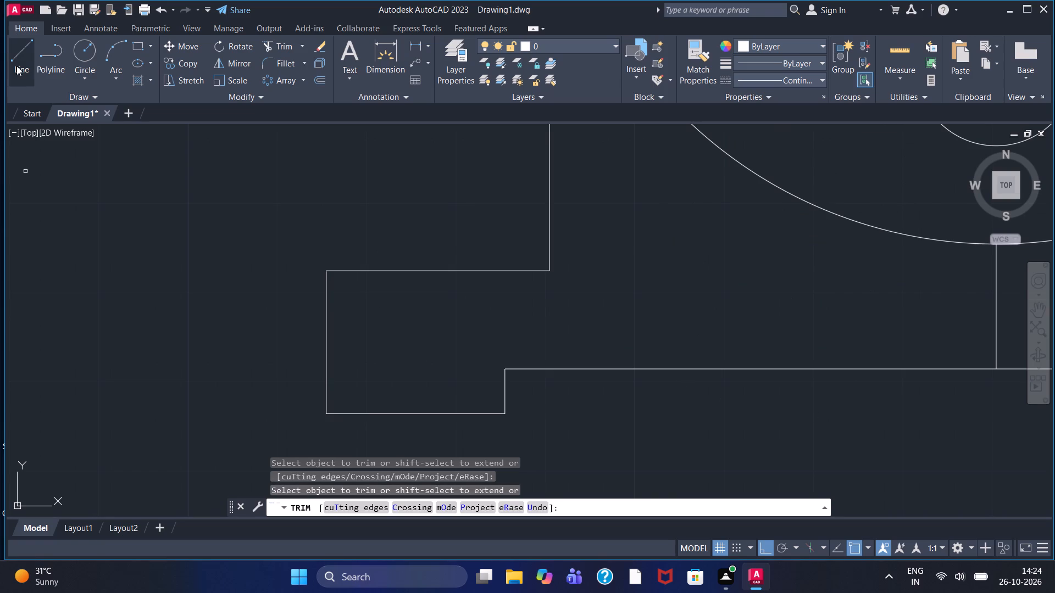
From the recess's upper left corner, draw connected lines 5 up, 50 right, and down to the recess line.
click(16, 66)
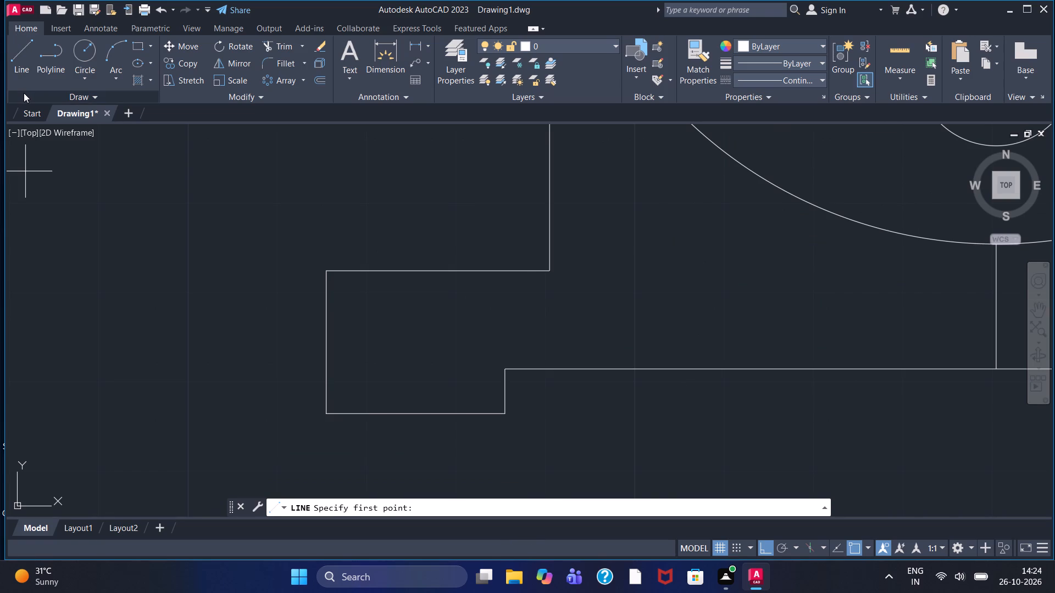
click(501, 372)
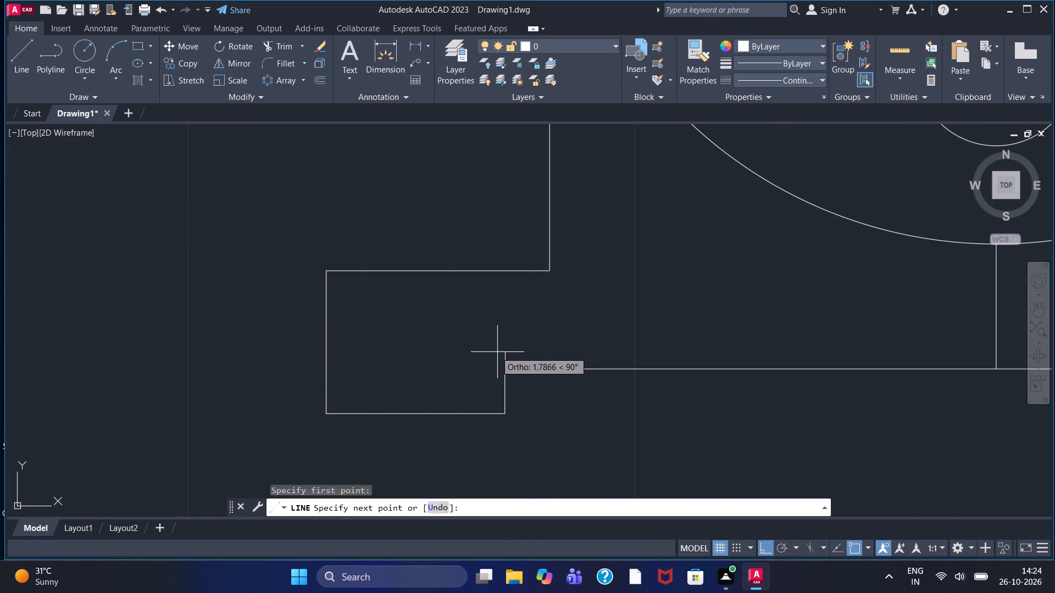
key(5)
key(Return)
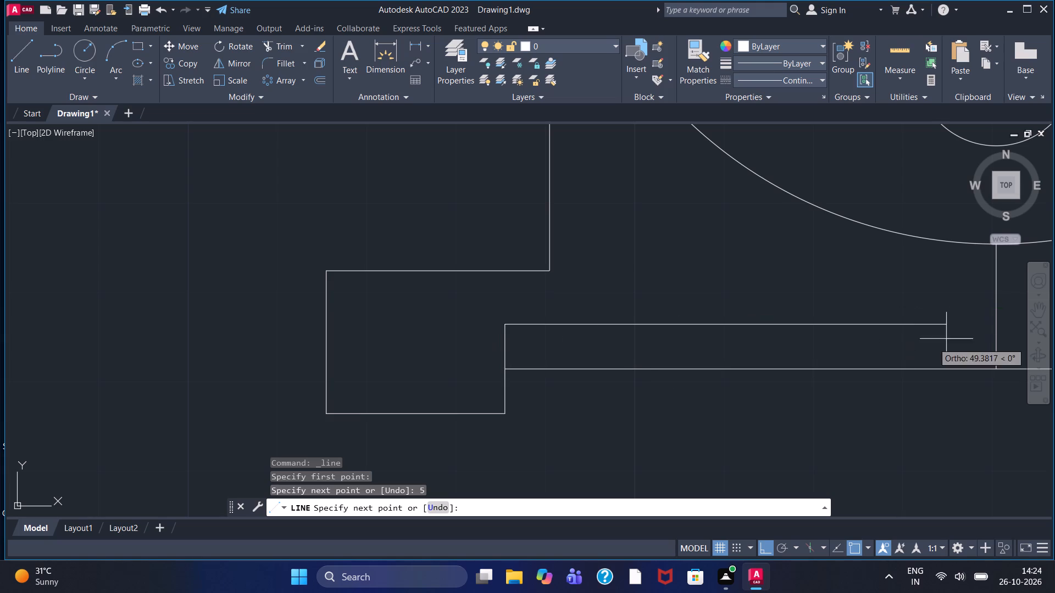
text(50)
key(Return)
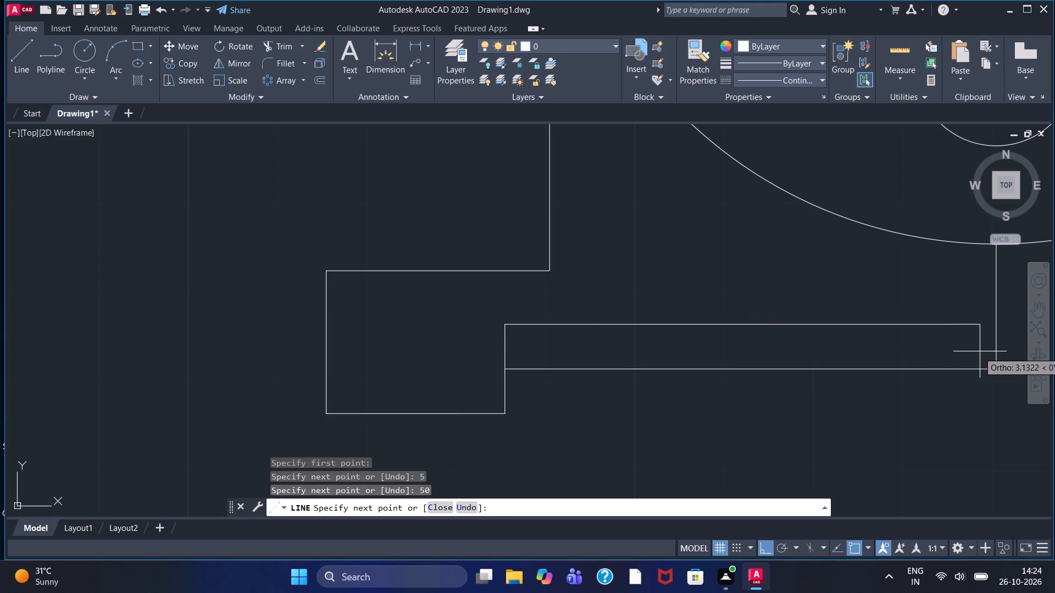
click(962, 365)
key(Escape)
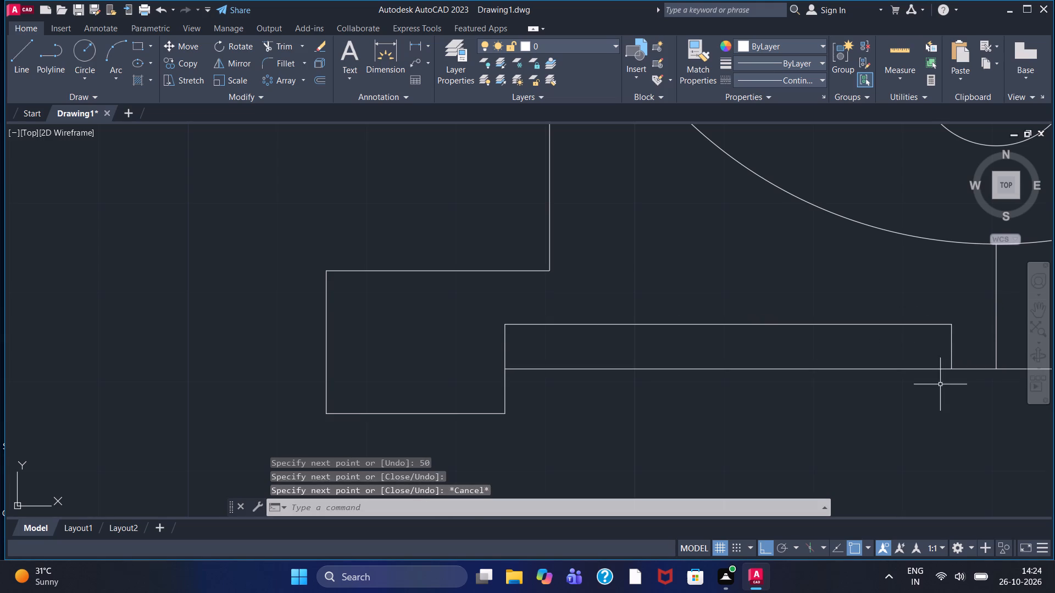
From the recess's upper right corner, draw connected lines 5 up and 50 left.
middle_drag(912, 436, 299, 398)
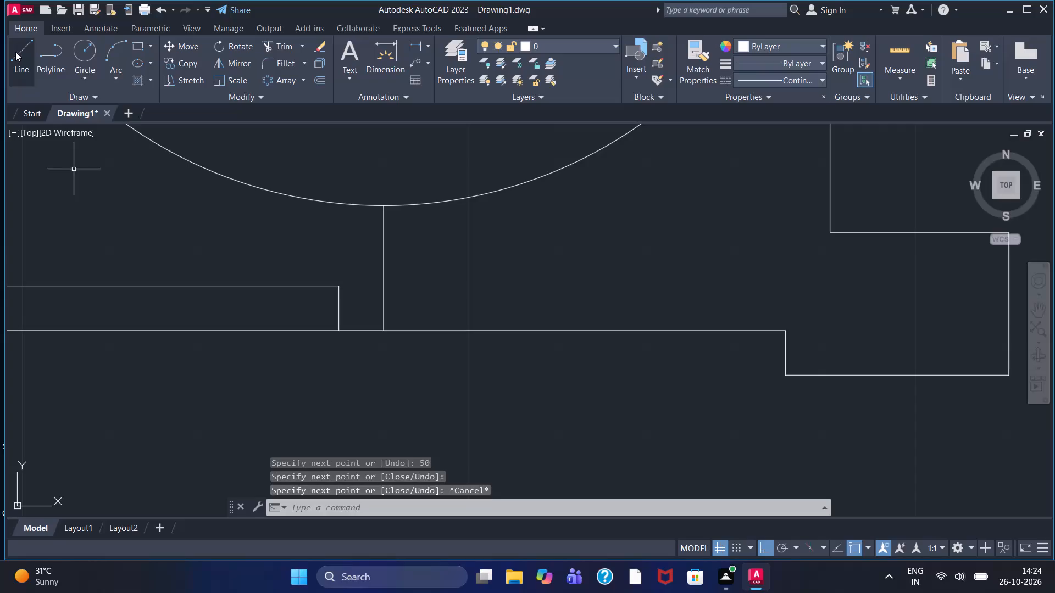
click(15, 52)
drag(786, 335, 786, 326)
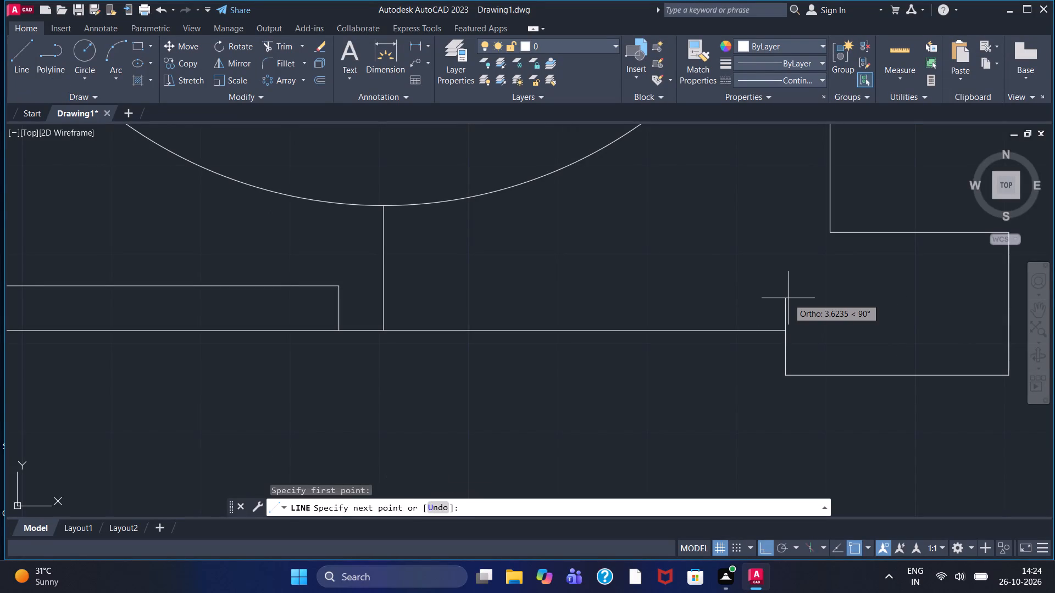
key(5)
key(Return)
text(50)
key(Return)
key(Escape)
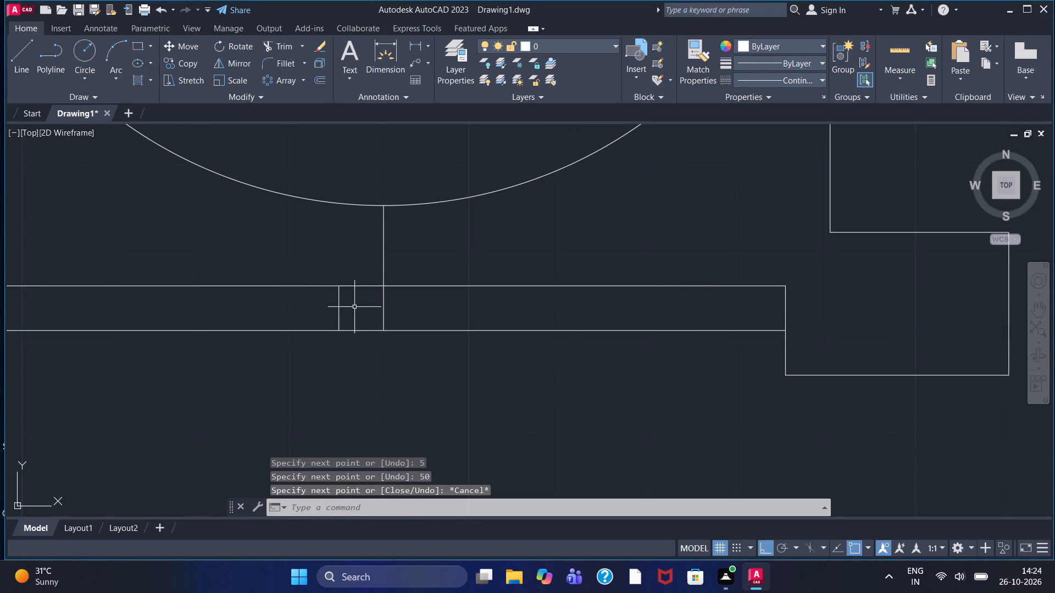
Delete the 50-long horizontal line on the recess's right side, keeping its short vertical line.
click(356, 286)
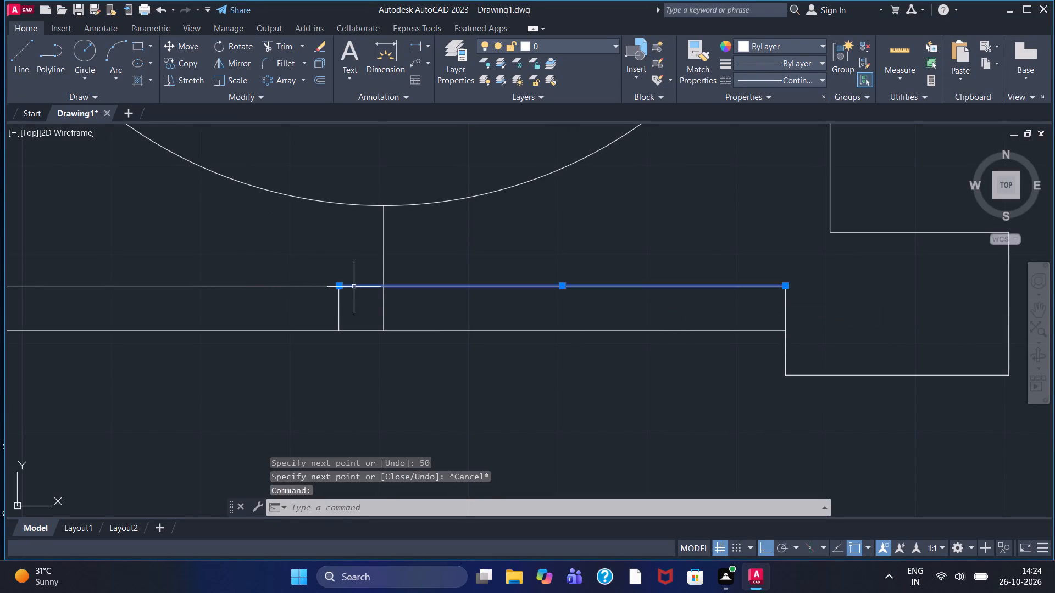
key(Delete)
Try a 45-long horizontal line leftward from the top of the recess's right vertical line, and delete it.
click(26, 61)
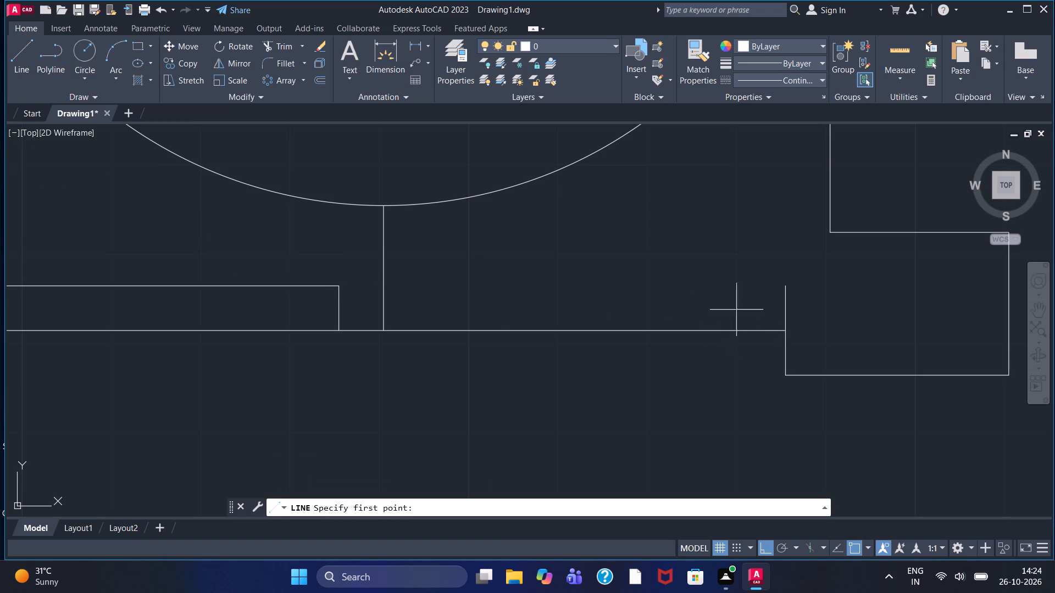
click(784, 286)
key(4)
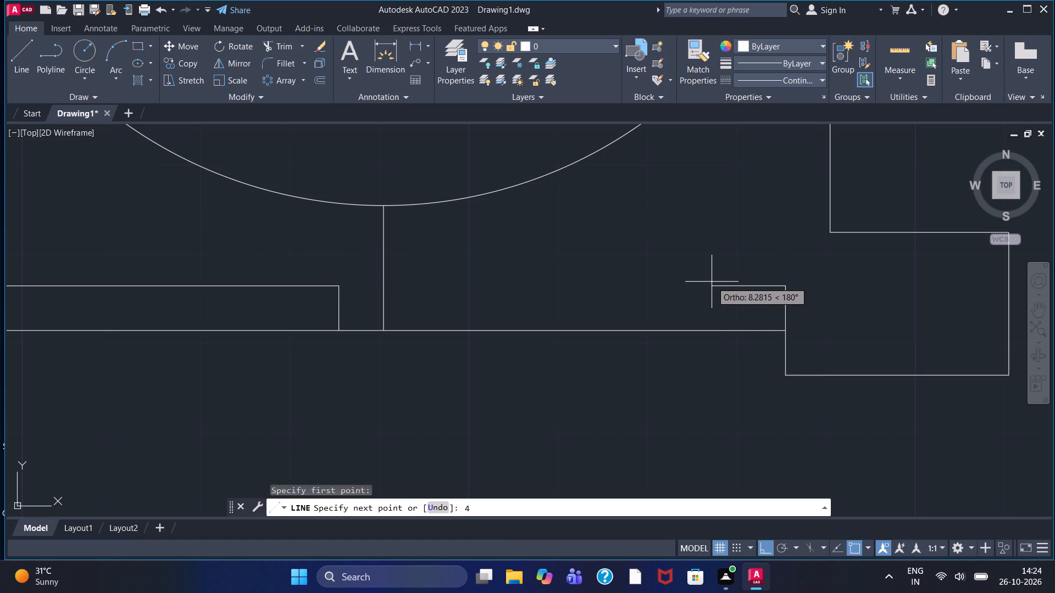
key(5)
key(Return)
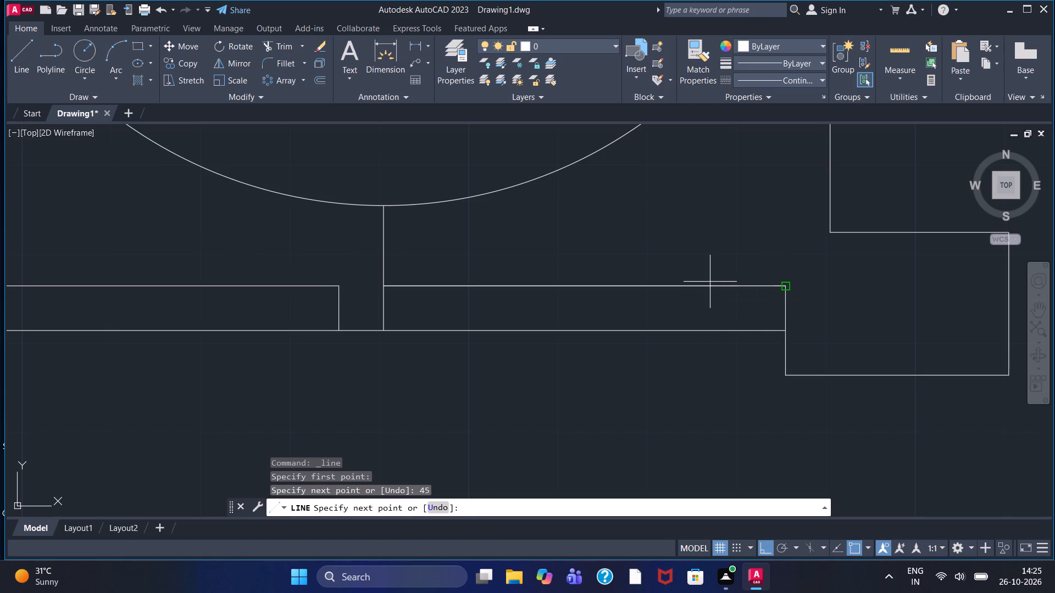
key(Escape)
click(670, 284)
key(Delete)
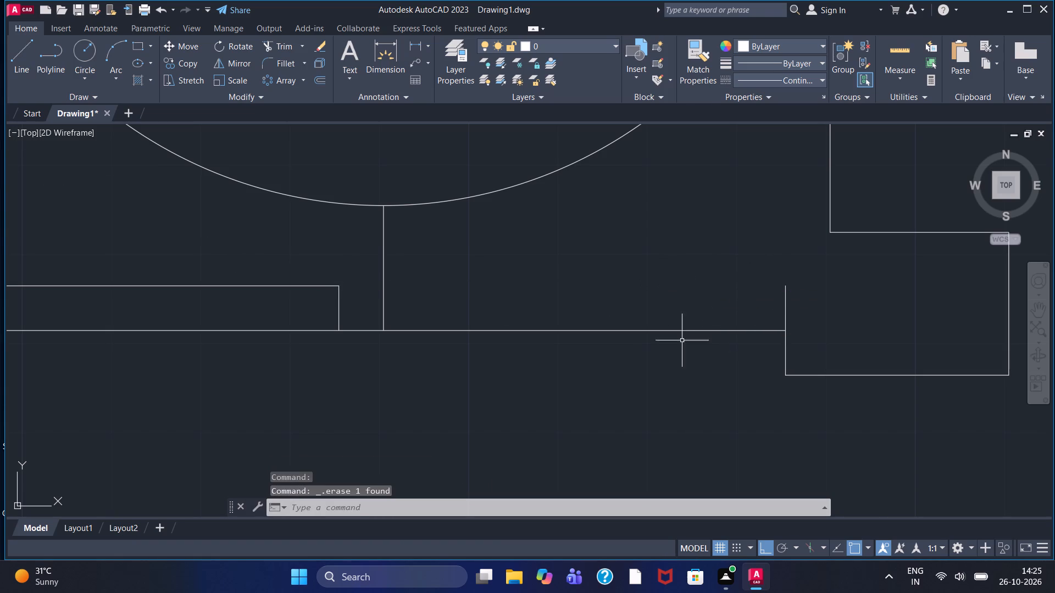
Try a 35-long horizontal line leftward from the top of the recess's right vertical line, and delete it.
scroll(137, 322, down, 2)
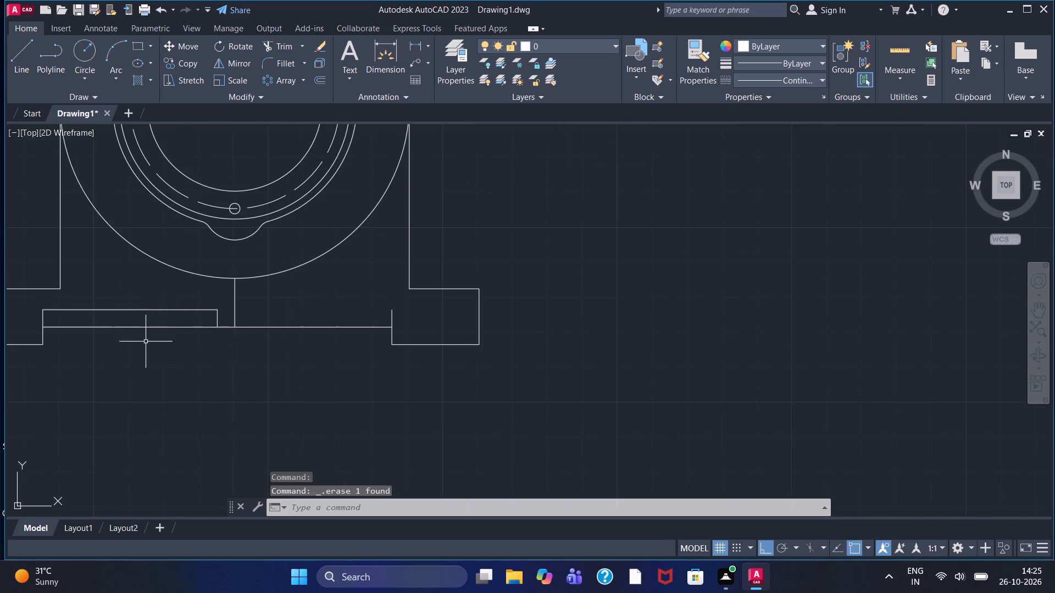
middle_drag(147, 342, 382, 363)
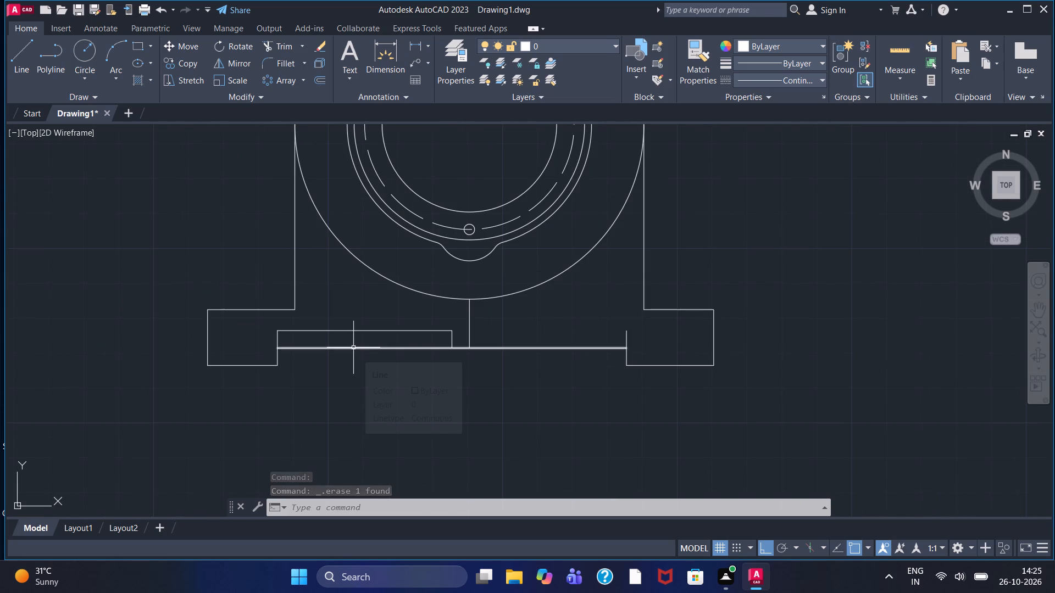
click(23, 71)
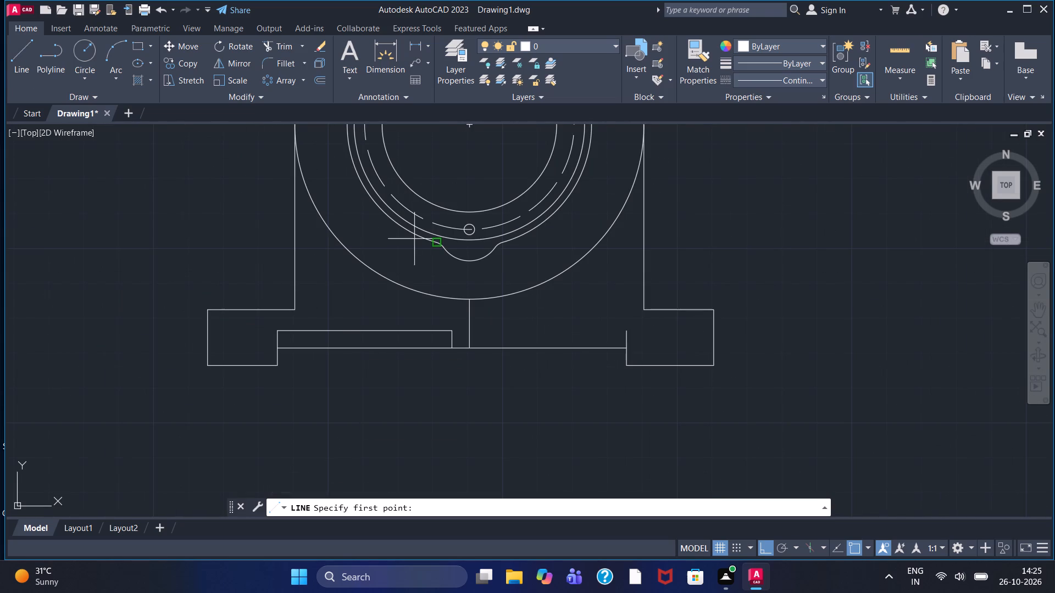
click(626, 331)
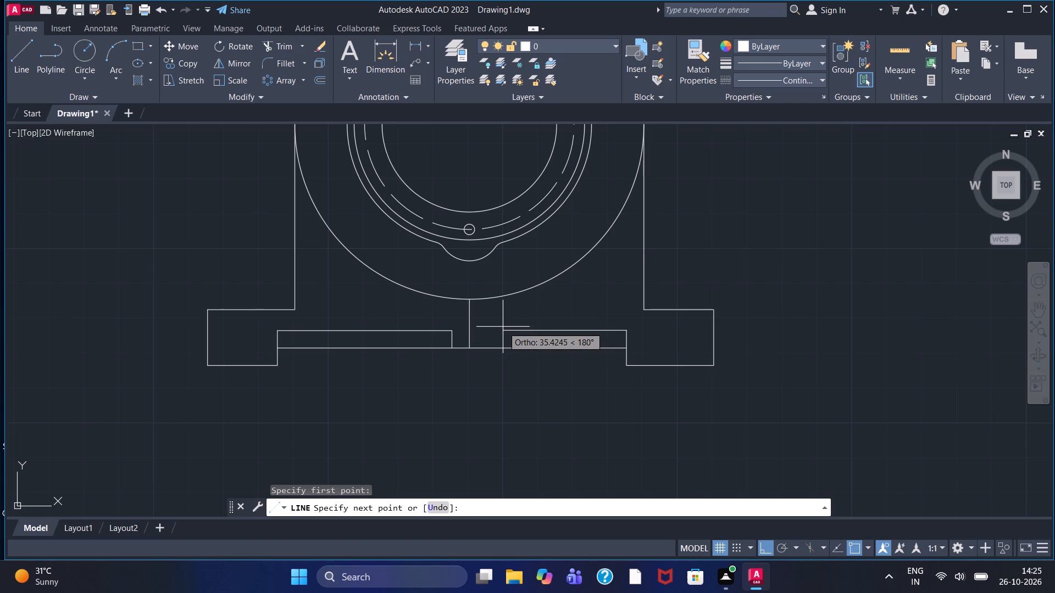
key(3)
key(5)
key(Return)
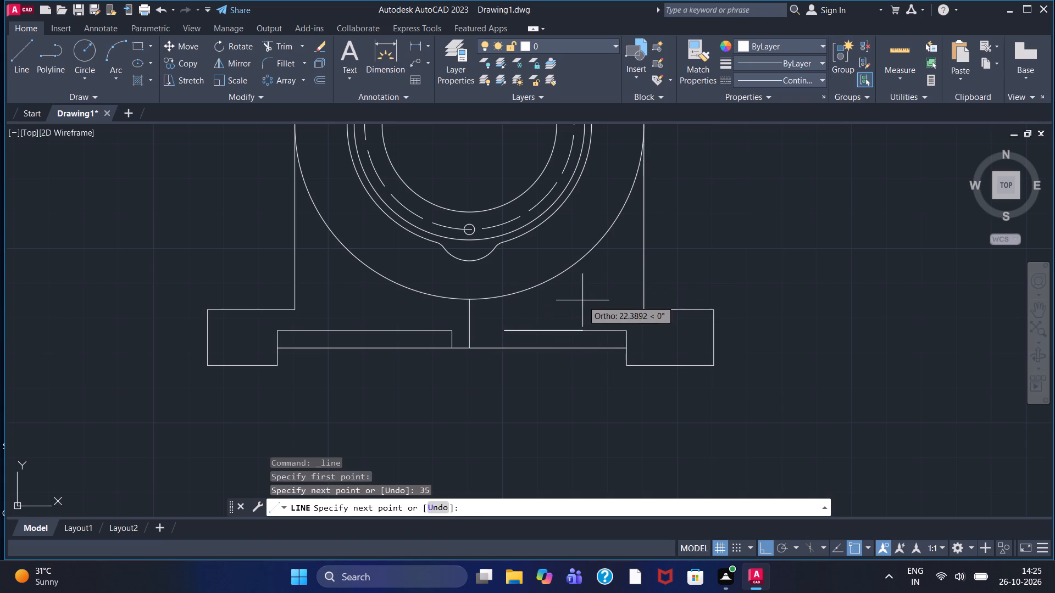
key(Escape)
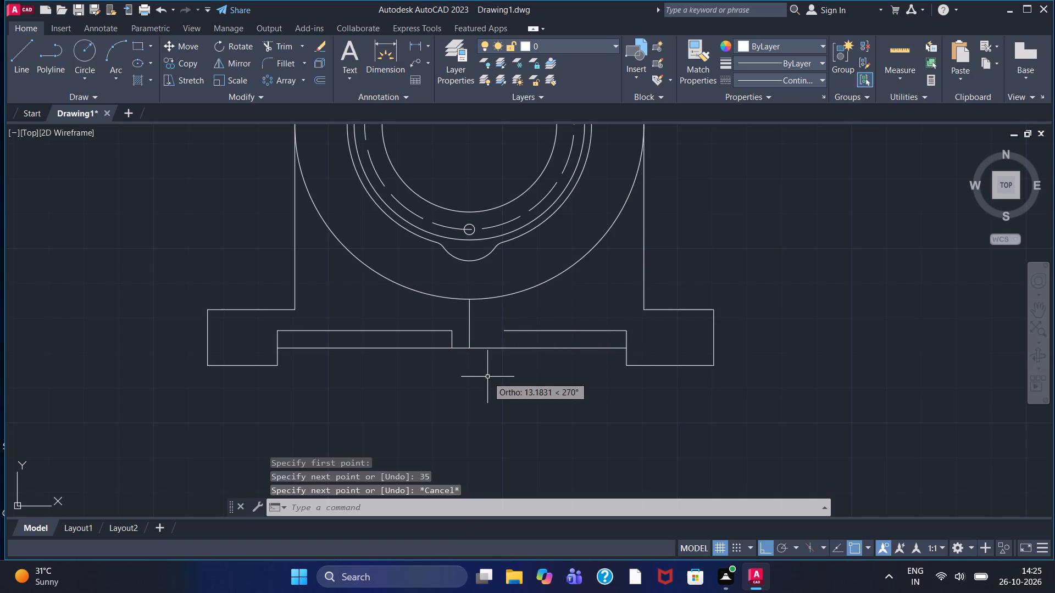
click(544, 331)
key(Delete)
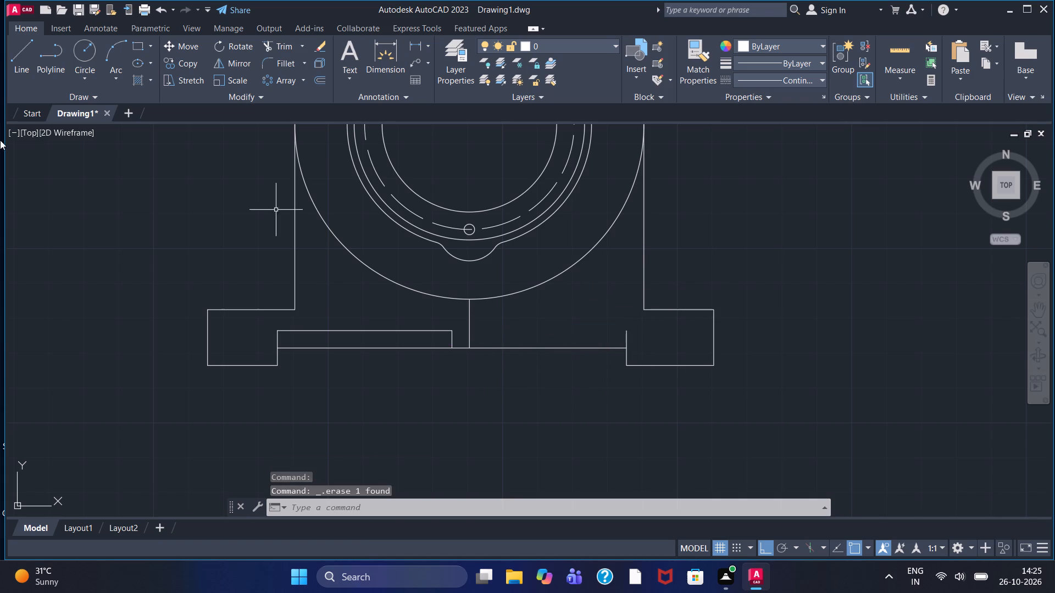
Draw a 40-long horizontal line leftward from the top of the recess's right vertical line.
click(25, 63)
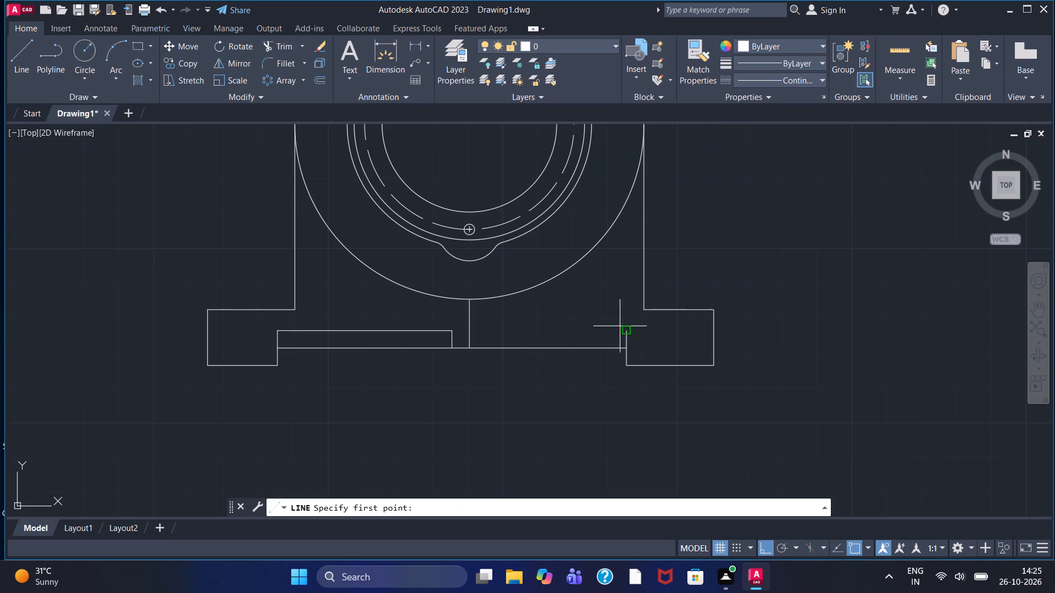
drag(628, 332, 619, 332)
text(40)
key(Return)
key(Escape)
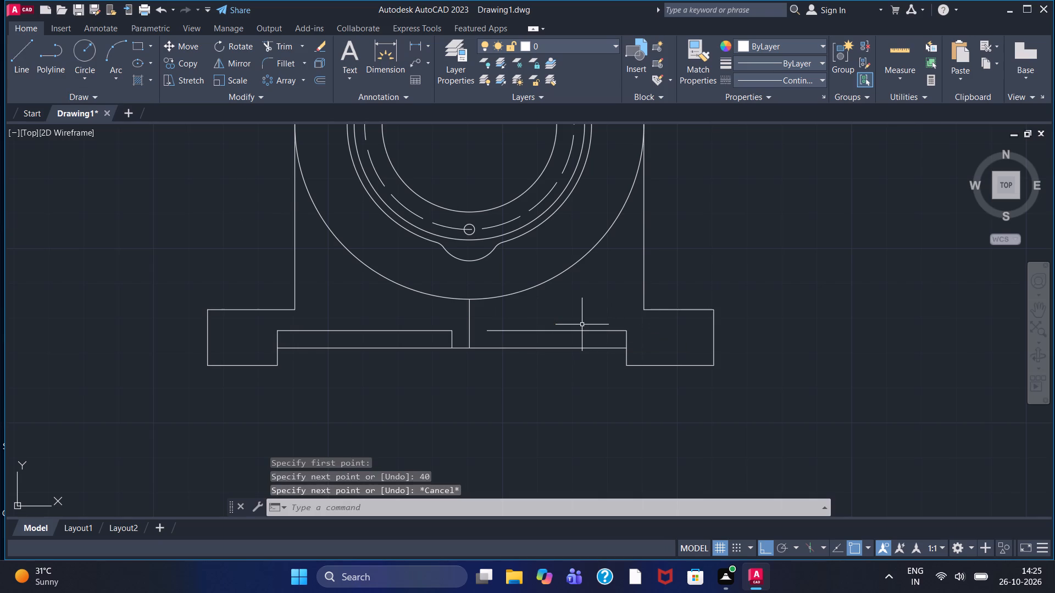
With Ortho off, draw a V joining the inner ends of the two raised recess lines through the bottom end of the centre vertical line.
key(F8)
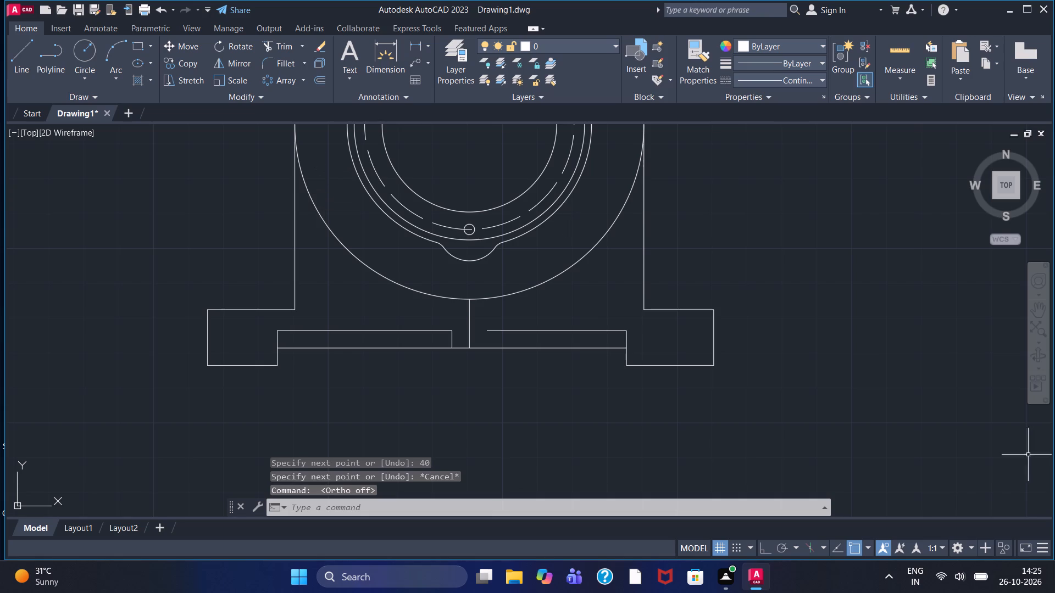
click(20, 54)
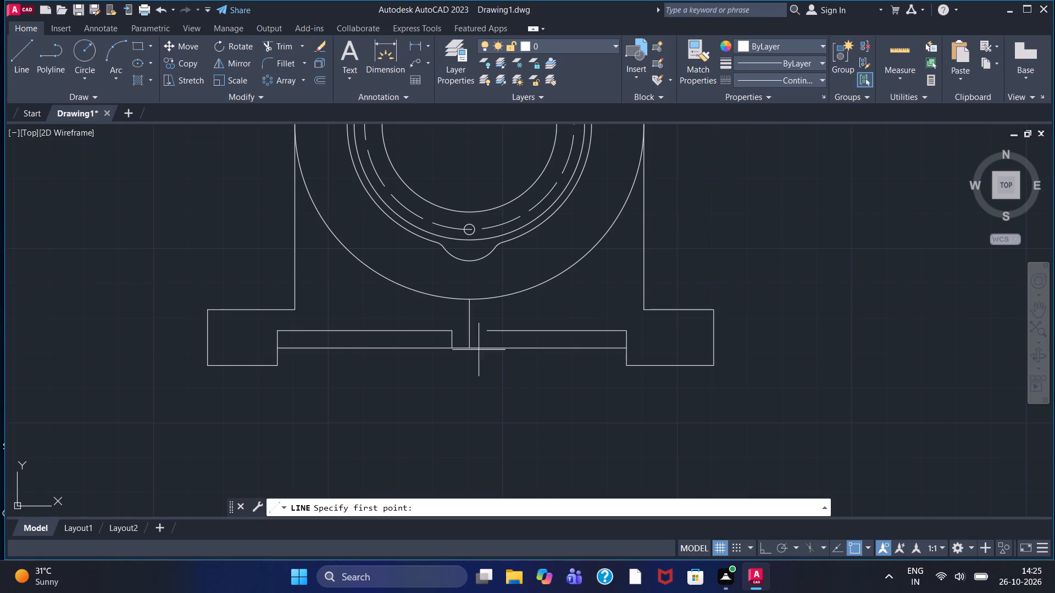
click(451, 331)
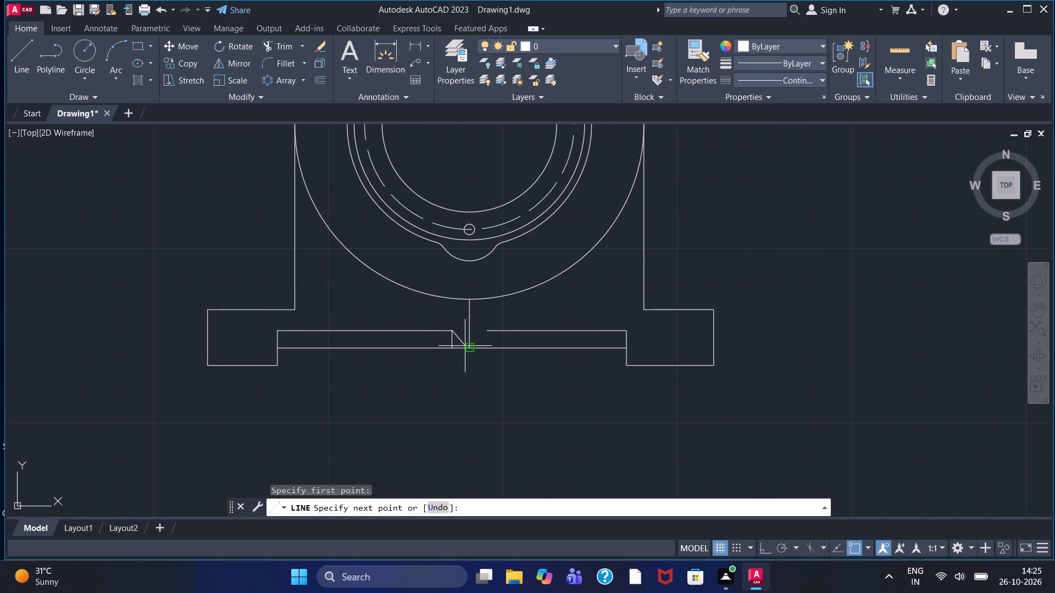
click(467, 346)
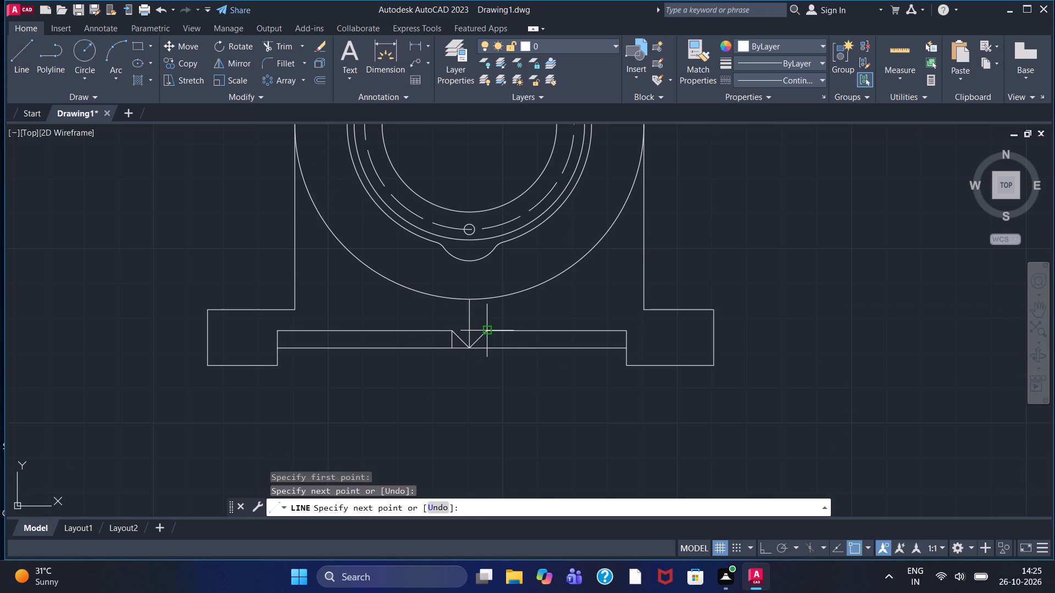
click(486, 331)
right_click(488, 328)
click(504, 335)
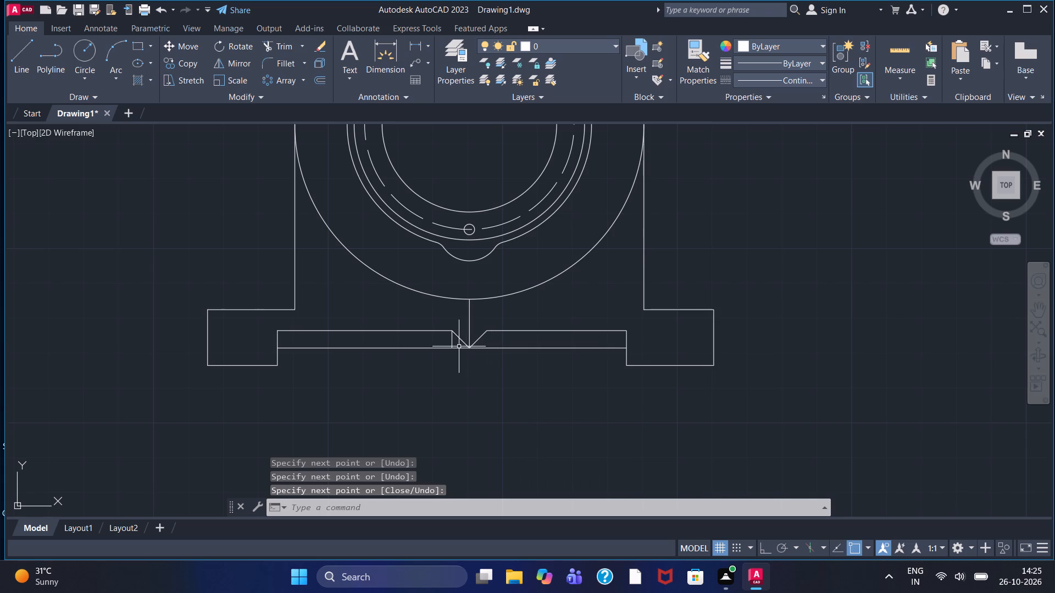
Delete the short vertical line at the inner end of the left raised recess line, beside the V.
click(453, 345)
key(Delete)
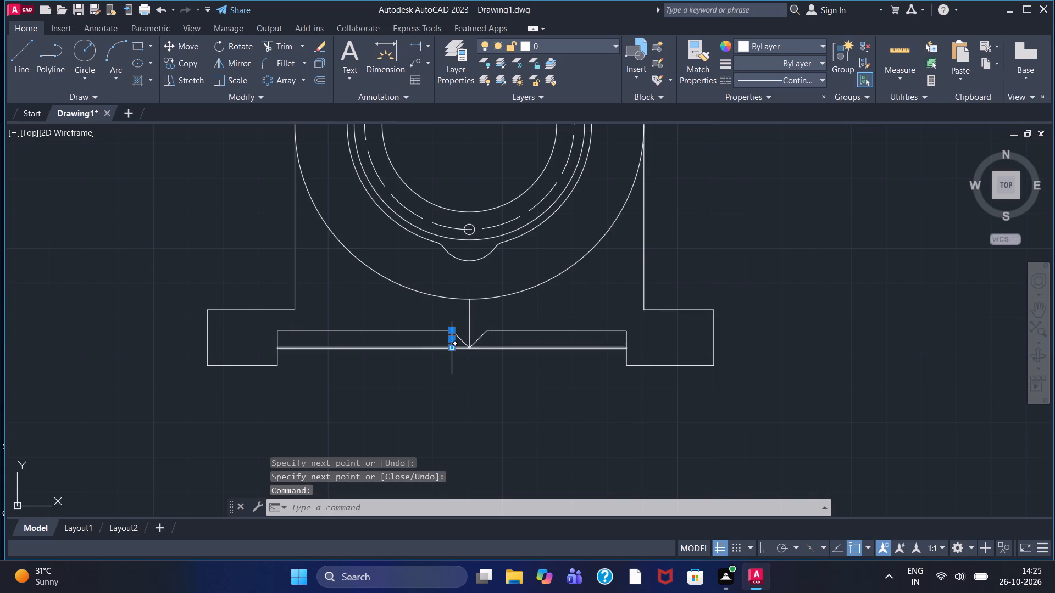
key(Delete)
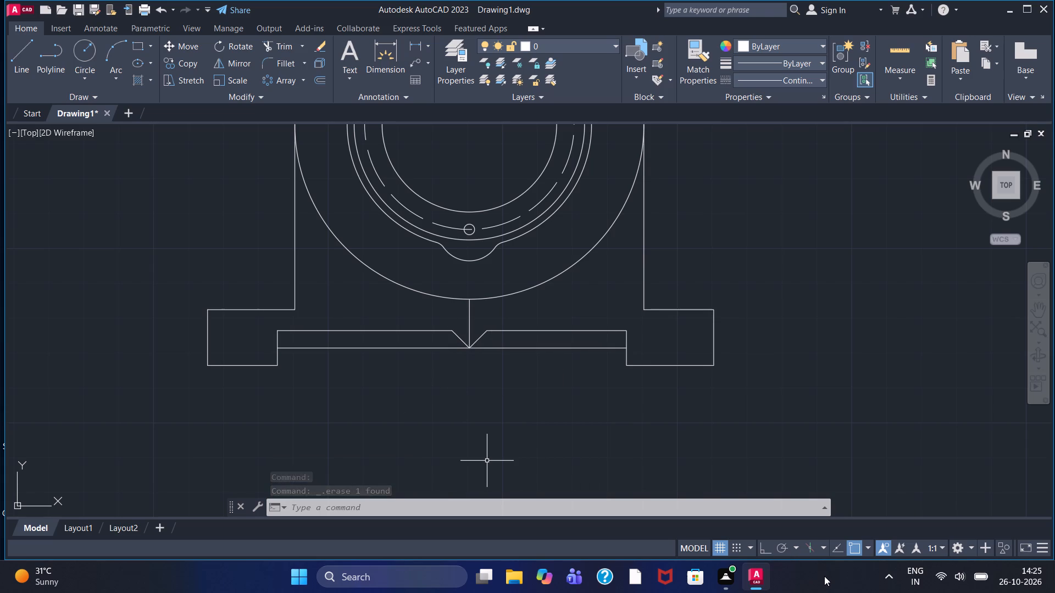
Examine the whole bearing block front view, from the top outline down to the recessed base.
scroll(823, 573, down, 2)
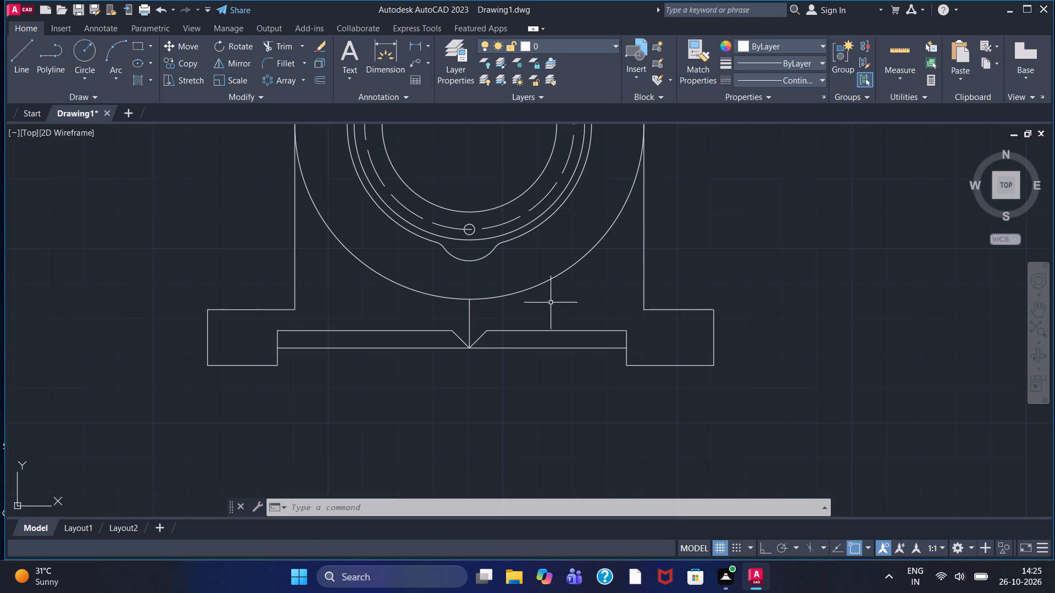
scroll(528, 295, down, 3)
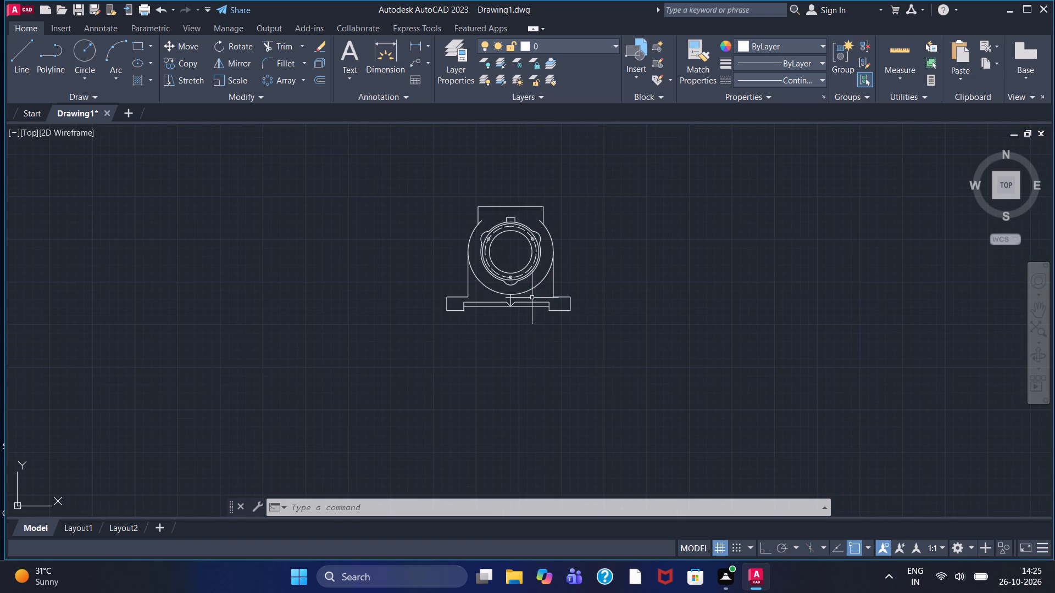
scroll(486, 238, up, 1)
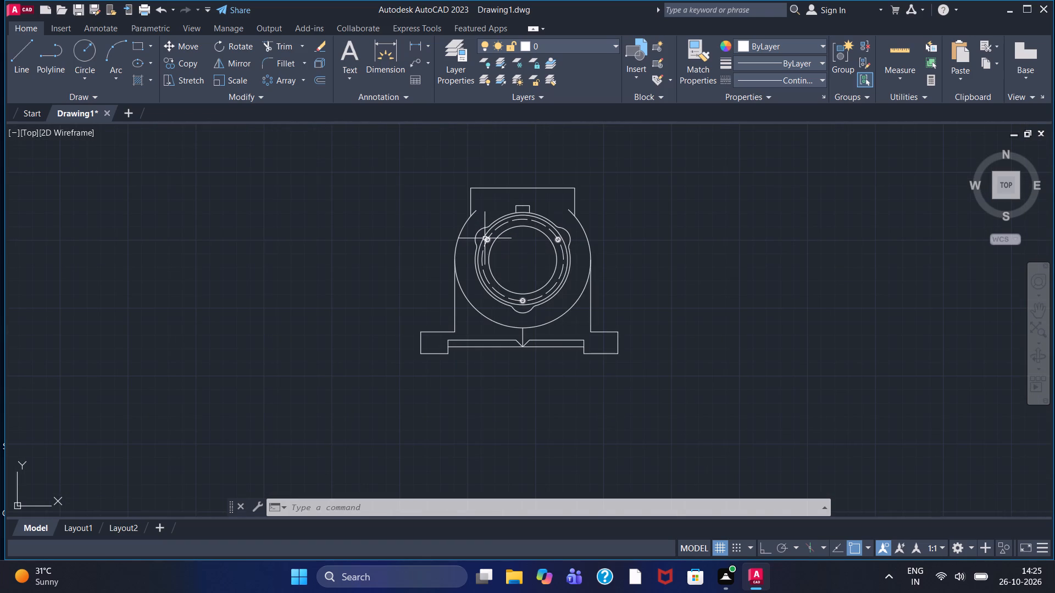
scroll(483, 237, up, 1)
scroll(480, 237, down, 1)
middle_drag(656, 288, 488, 266)
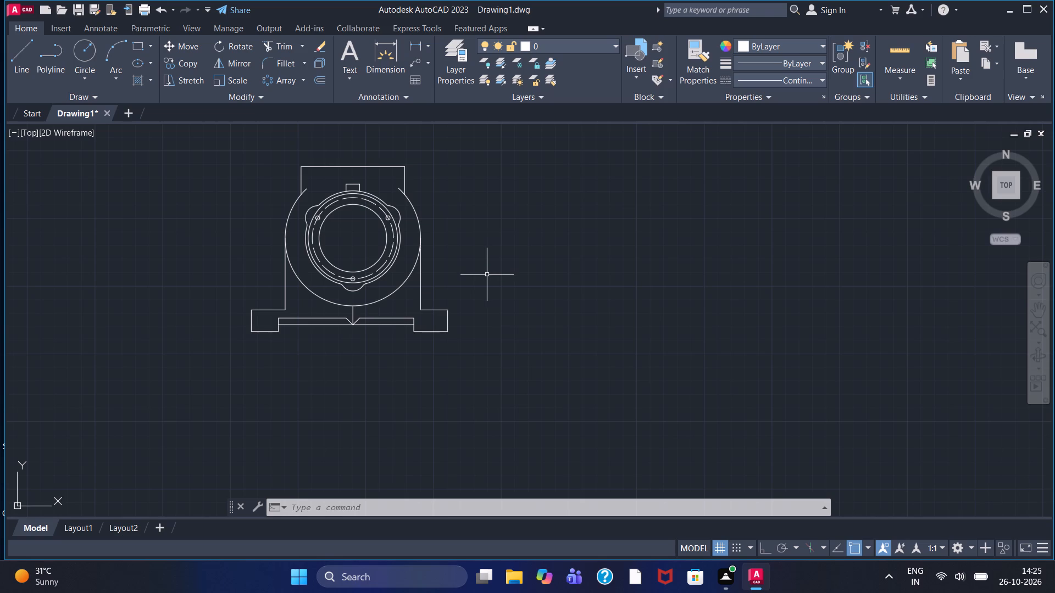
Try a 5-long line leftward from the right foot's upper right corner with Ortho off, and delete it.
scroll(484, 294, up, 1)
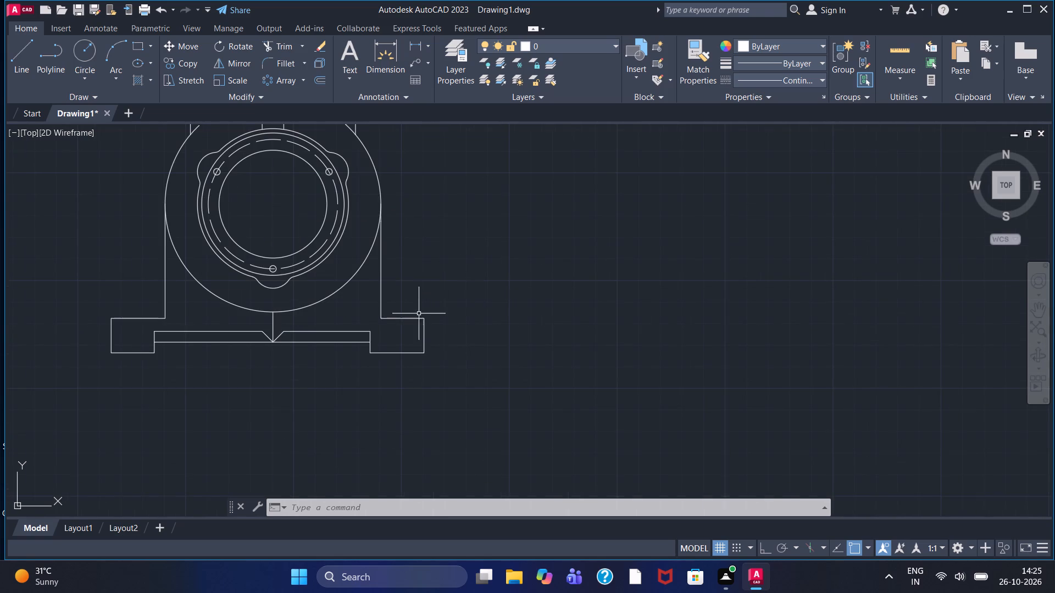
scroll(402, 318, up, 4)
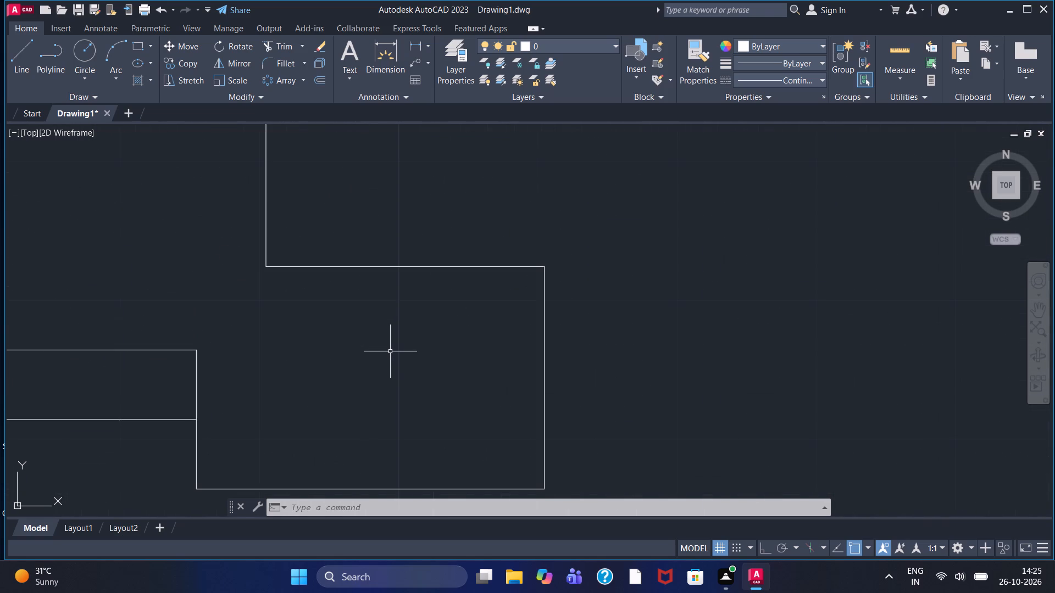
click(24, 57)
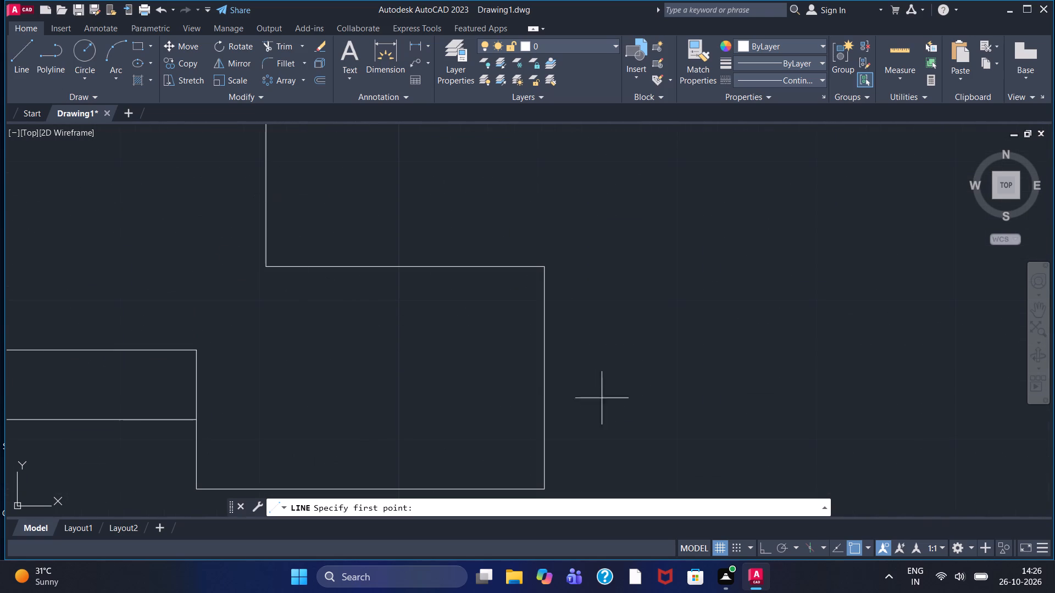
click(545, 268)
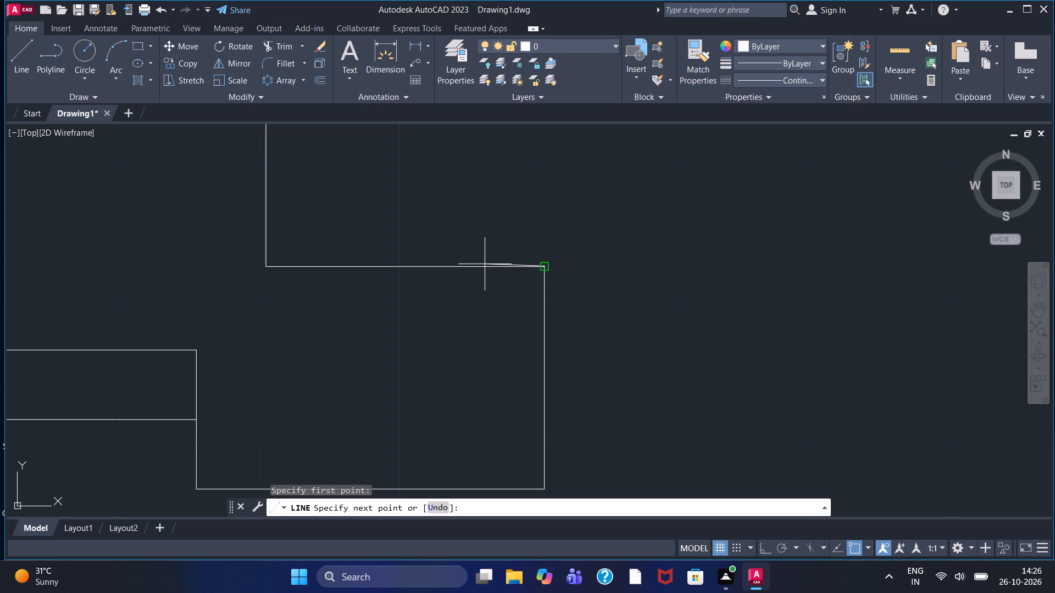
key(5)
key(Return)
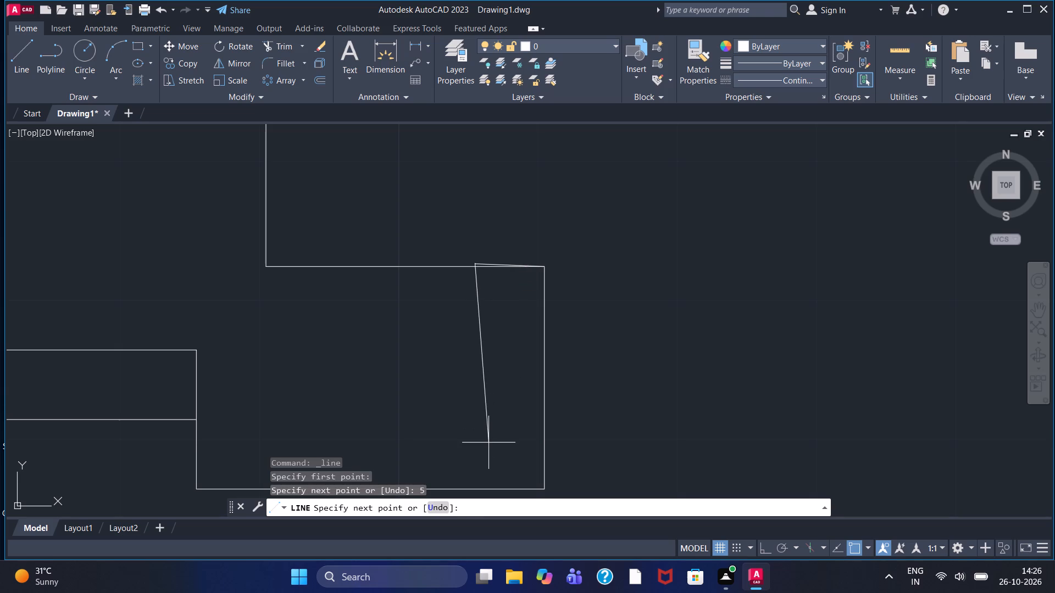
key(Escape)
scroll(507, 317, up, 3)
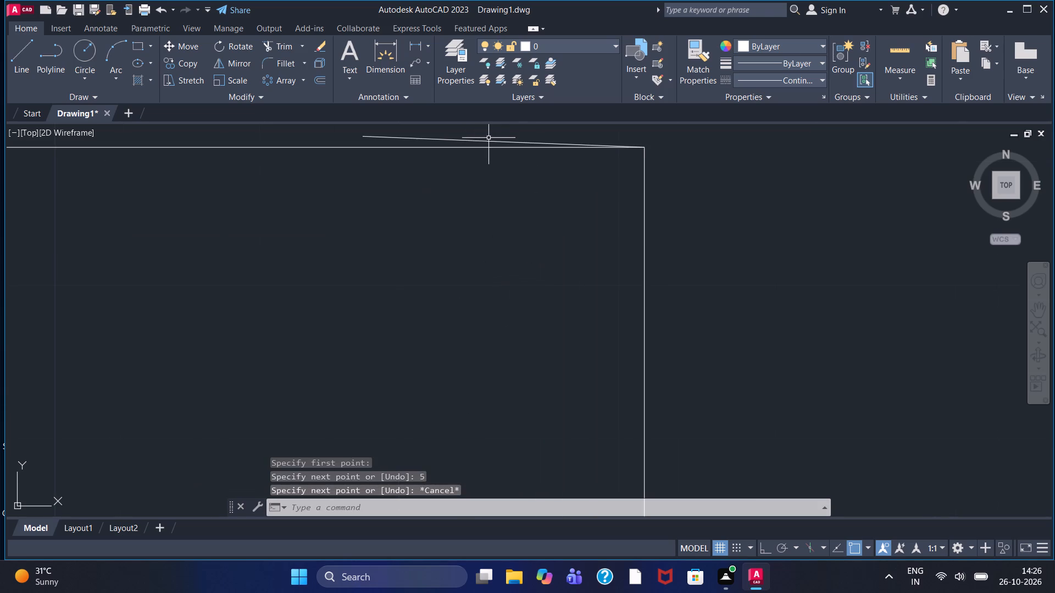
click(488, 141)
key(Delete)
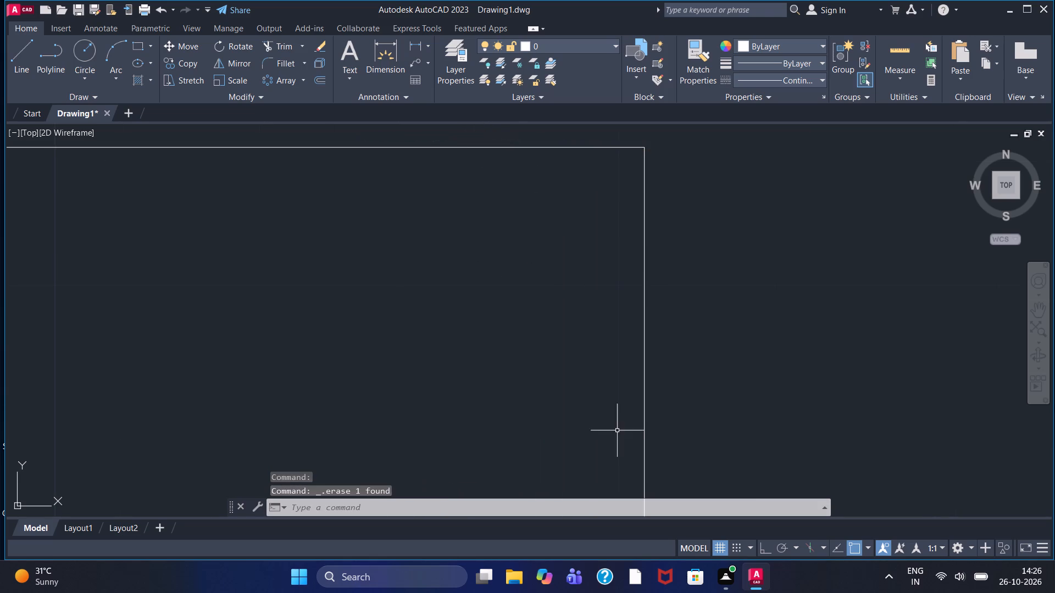
With Ortho on, draw connected lines from the right foot's upper right corner: 5 left, and straight down slightly past the bottom edge.
key(F8)
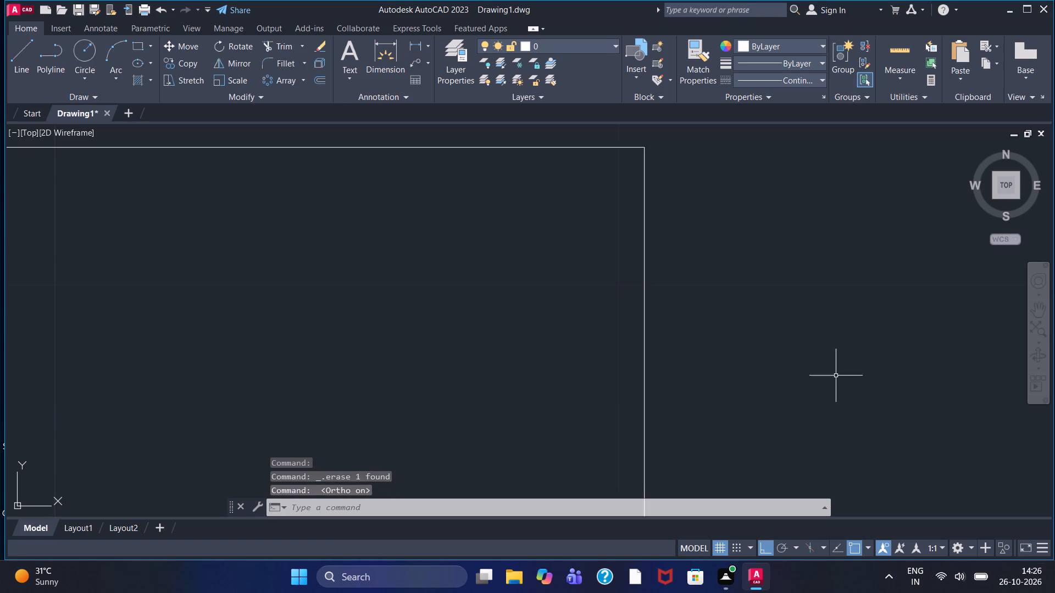
click(19, 46)
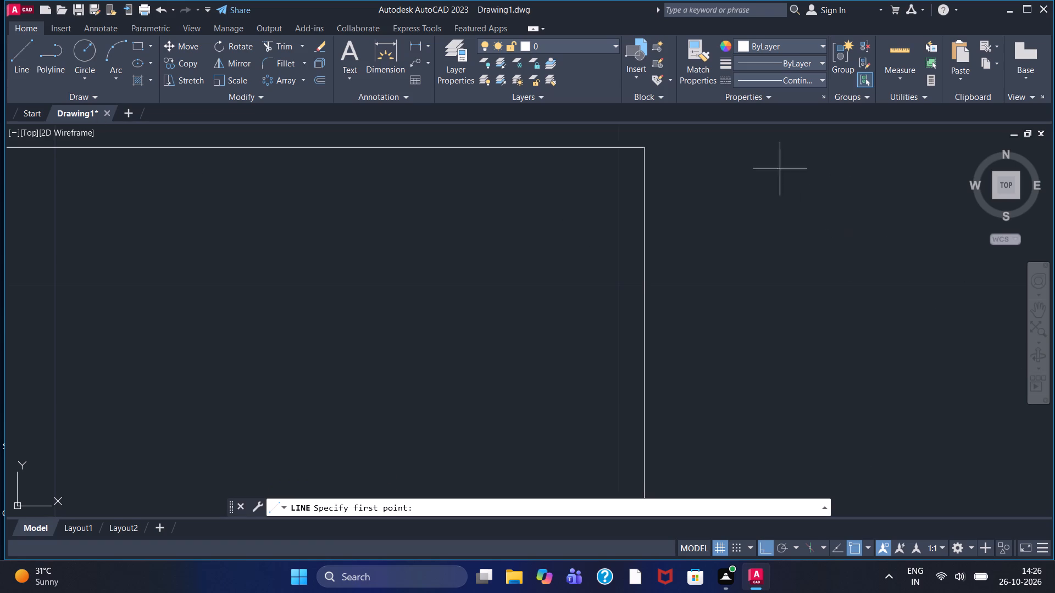
click(643, 148)
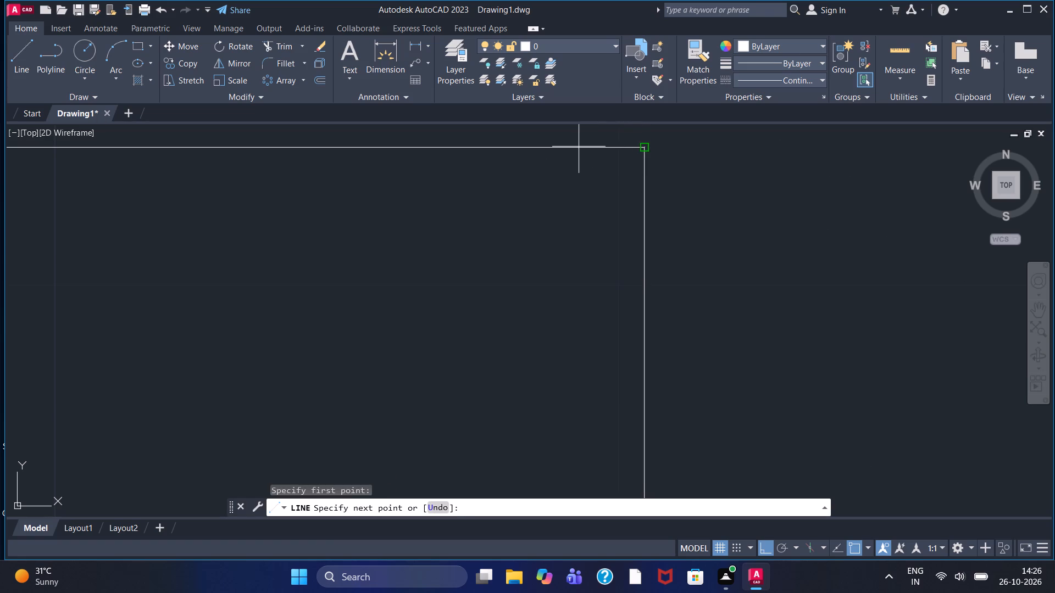
key(5)
key(Return)
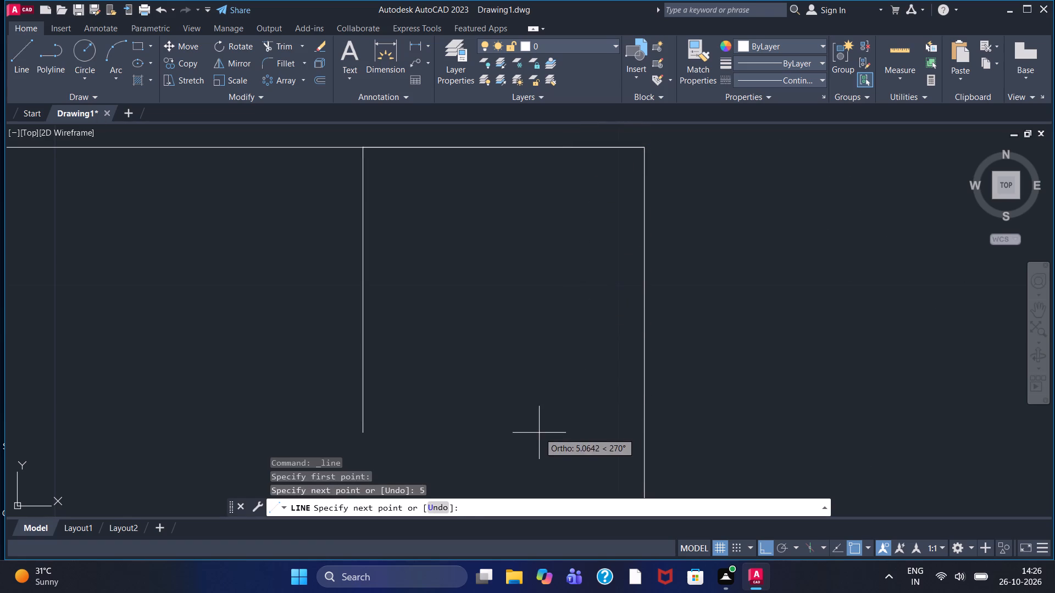
scroll(530, 411, down, 2)
middle_drag(527, 406, 545, 208)
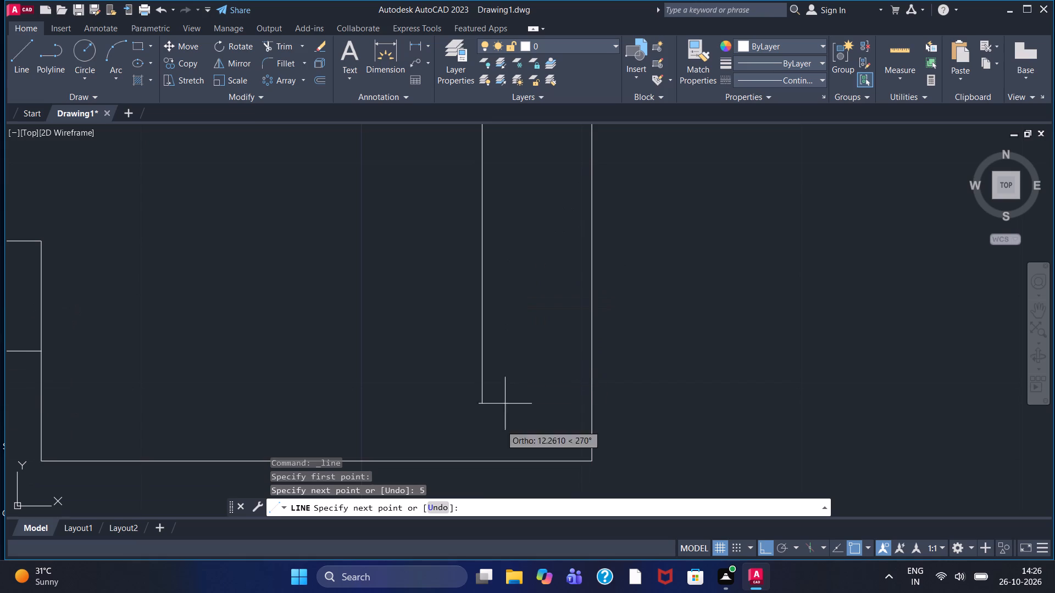
middle_drag(463, 458, 476, 325)
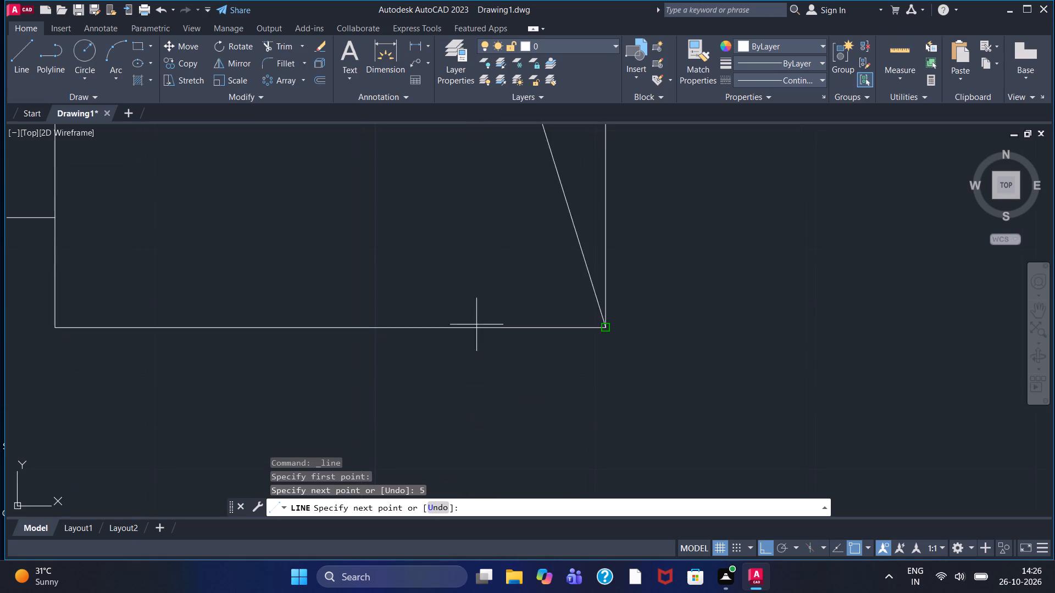
click(495, 349)
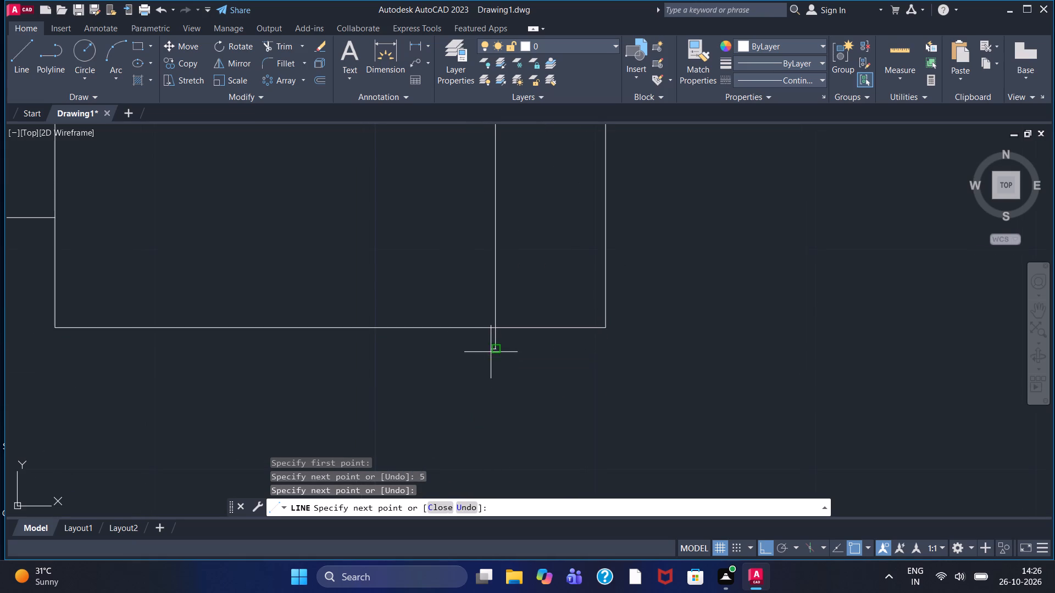
Continue the connected lines 11 left and about 18.5 straight up past the right foot's top edge, and end the line.
key(1)
key(1)
key(Return)
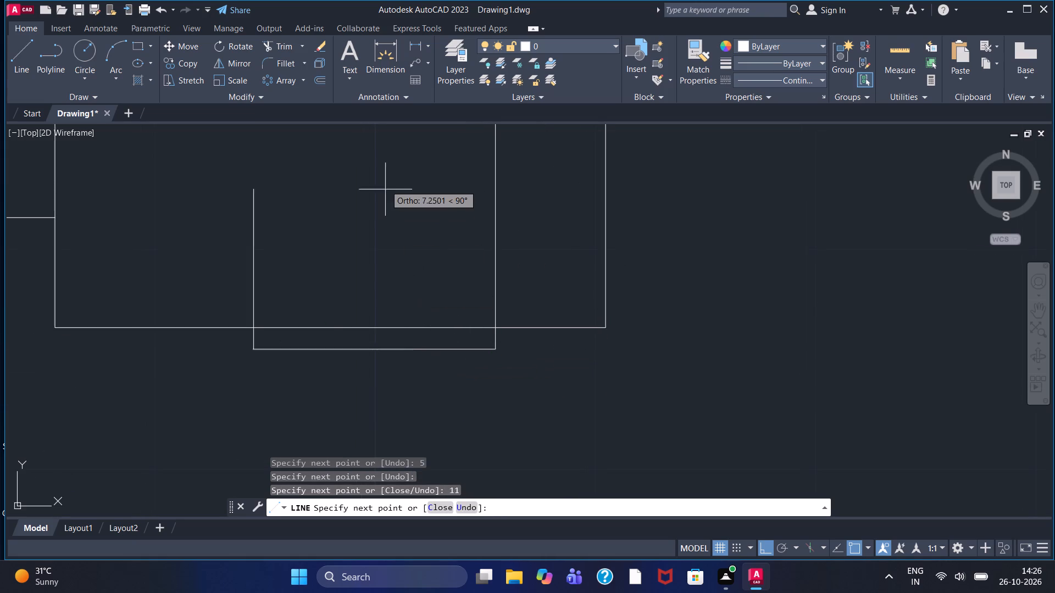
middle_drag(380, 176, 422, 566)
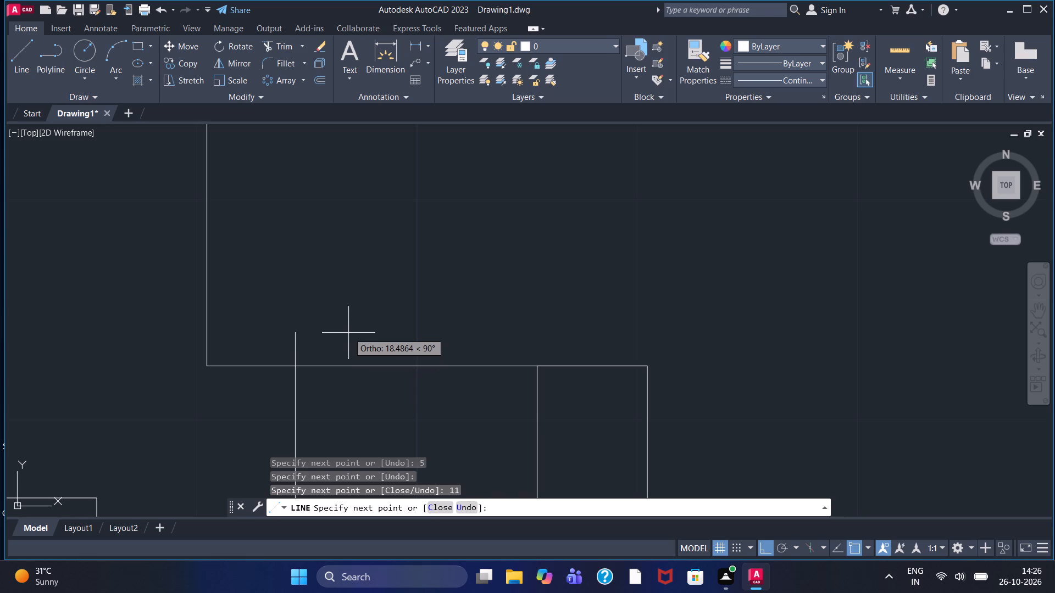
click(348, 333)
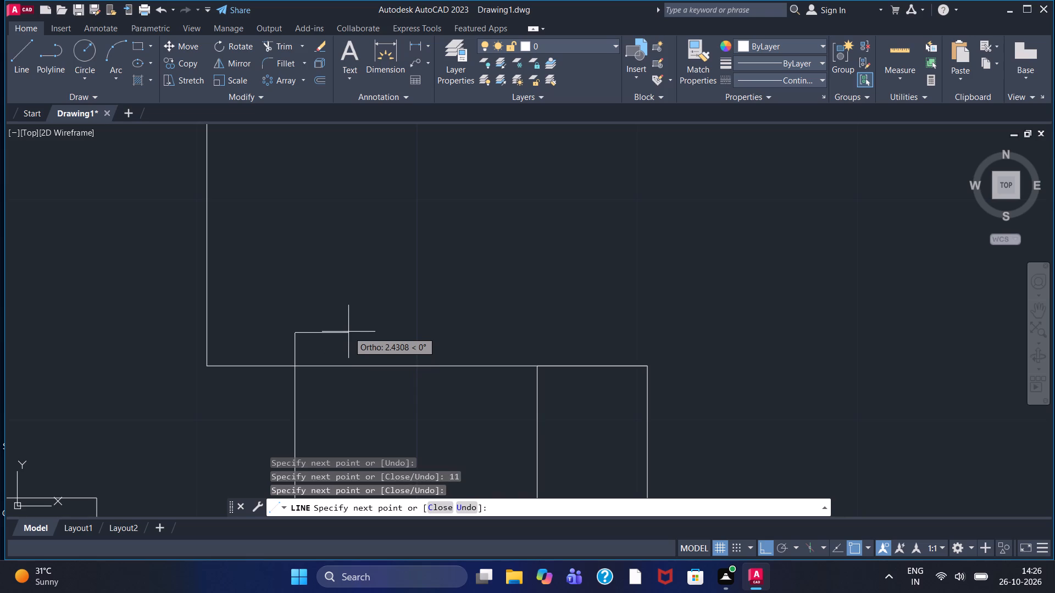
key(Escape)
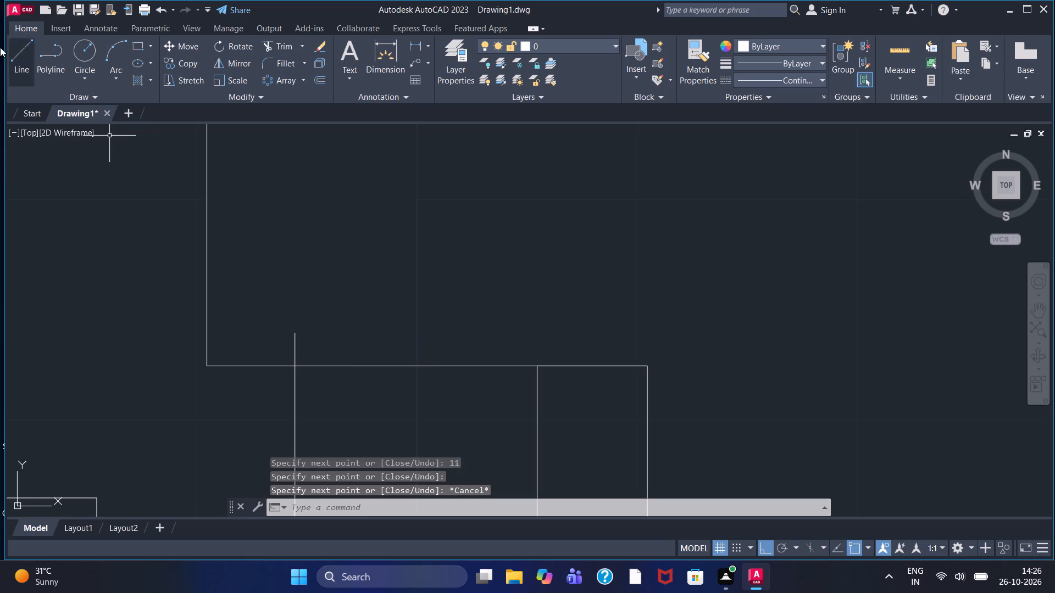
Trim the right foot's hole lines where they extend above its top edge and below its bottom edge, including the lower connecting line.
click(271, 38)
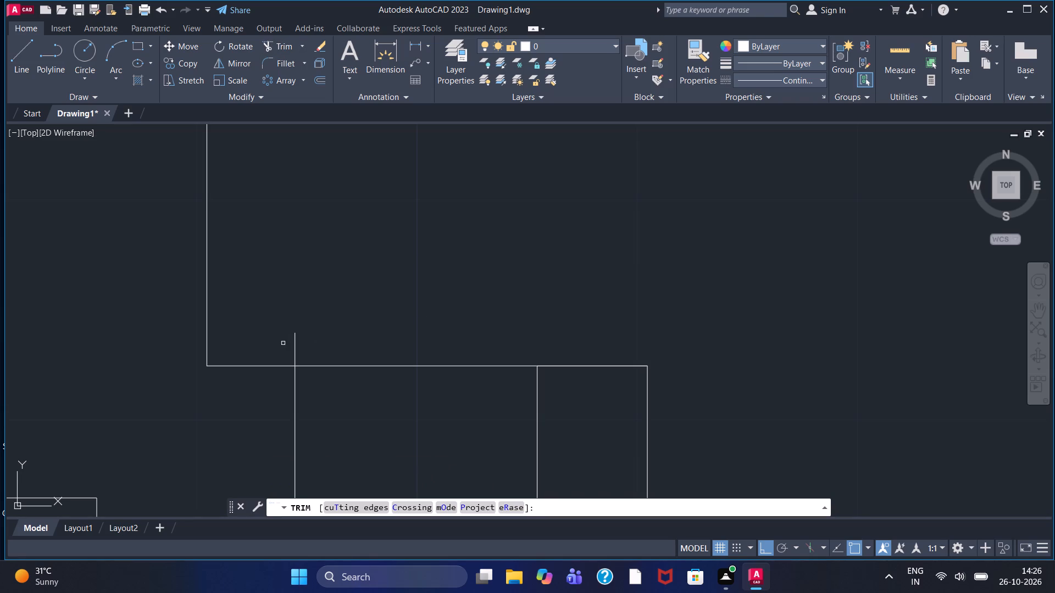
click(296, 344)
scroll(307, 344, down, 2)
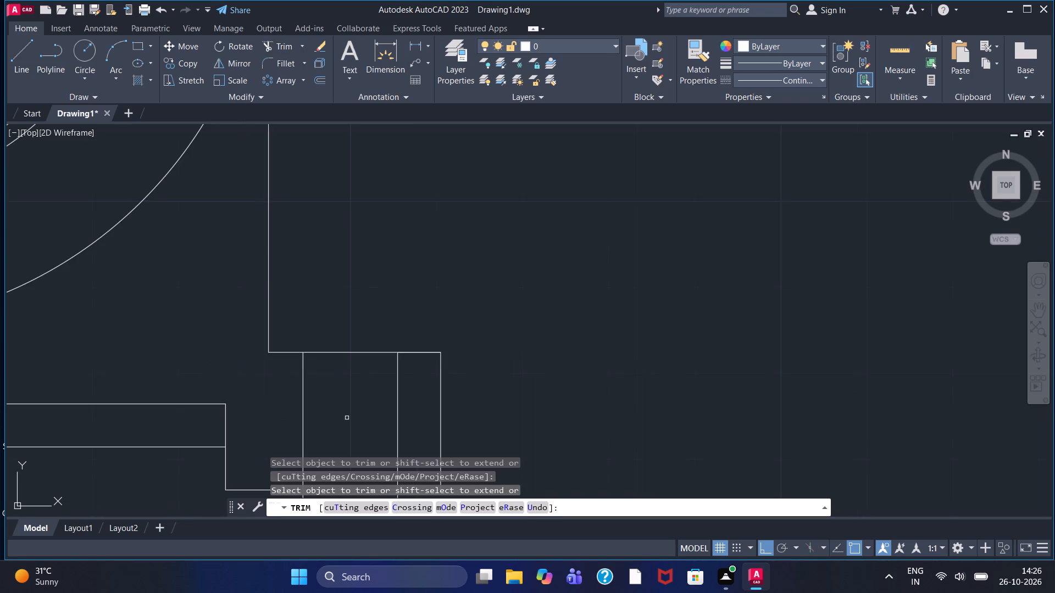
middle_drag(370, 450, 387, 218)
scroll(347, 255, up, 3)
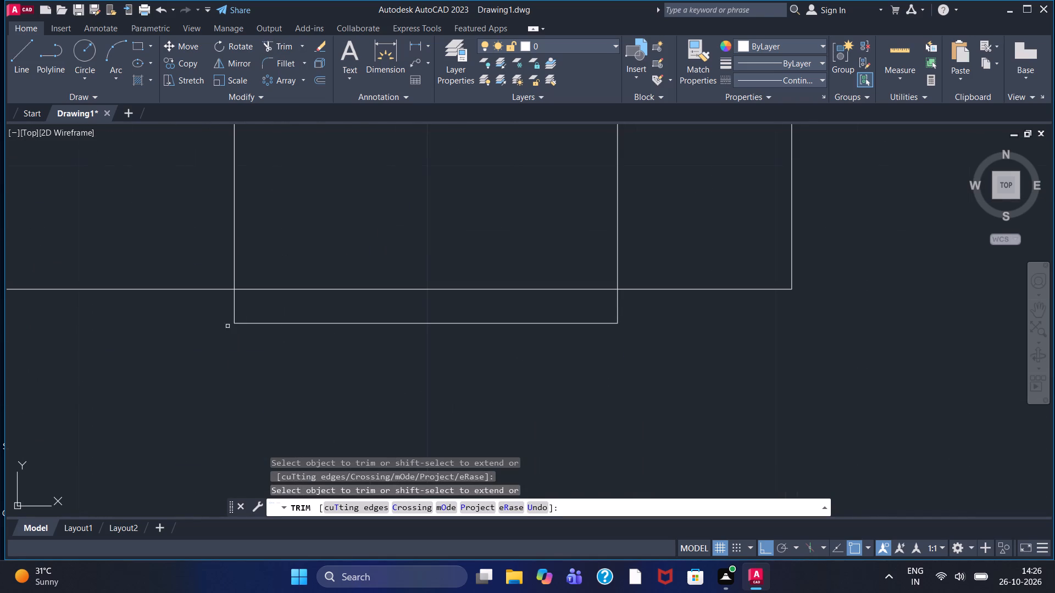
click(235, 305)
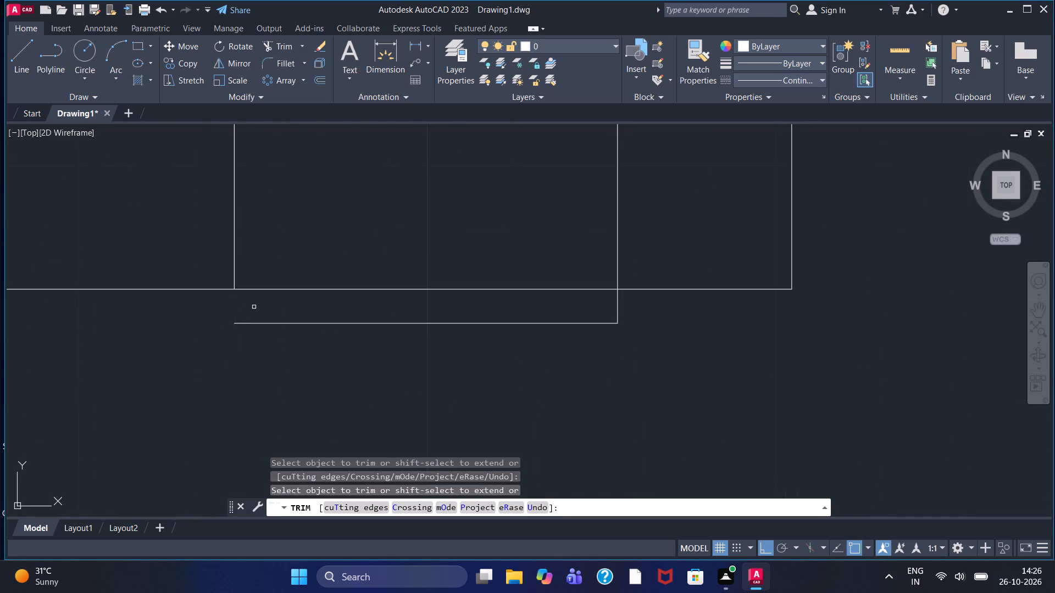
click(342, 323)
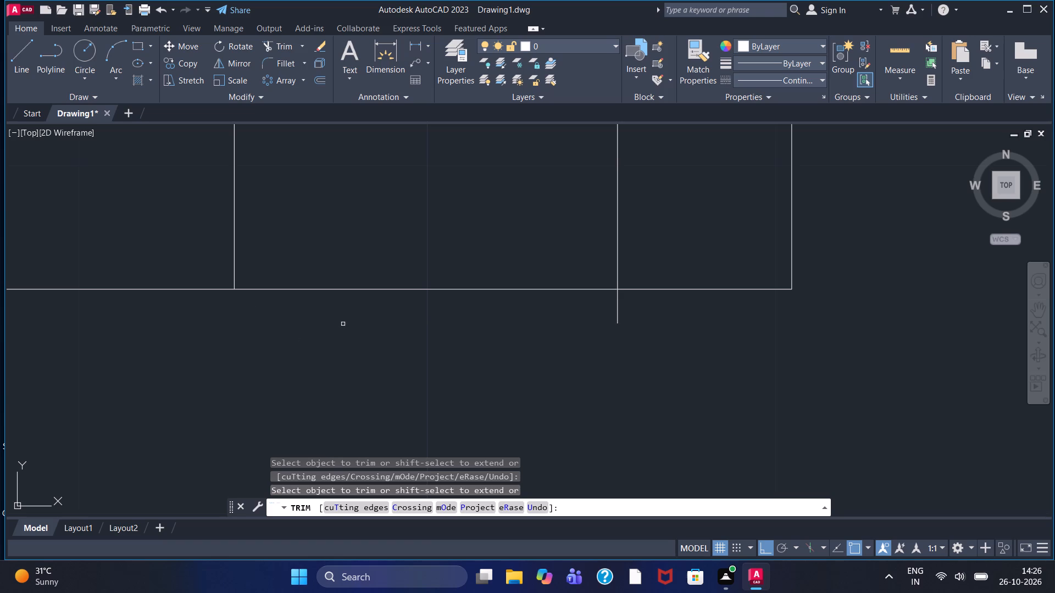
click(617, 305)
With Ortho off, draw a four-segment zigzag break line from the inner hole line's bottom end up to the foot's inner top corner.
scroll(498, 338, down, 1)
middle_drag(375, 260, 496, 419)
scroll(486, 408, down, 1)
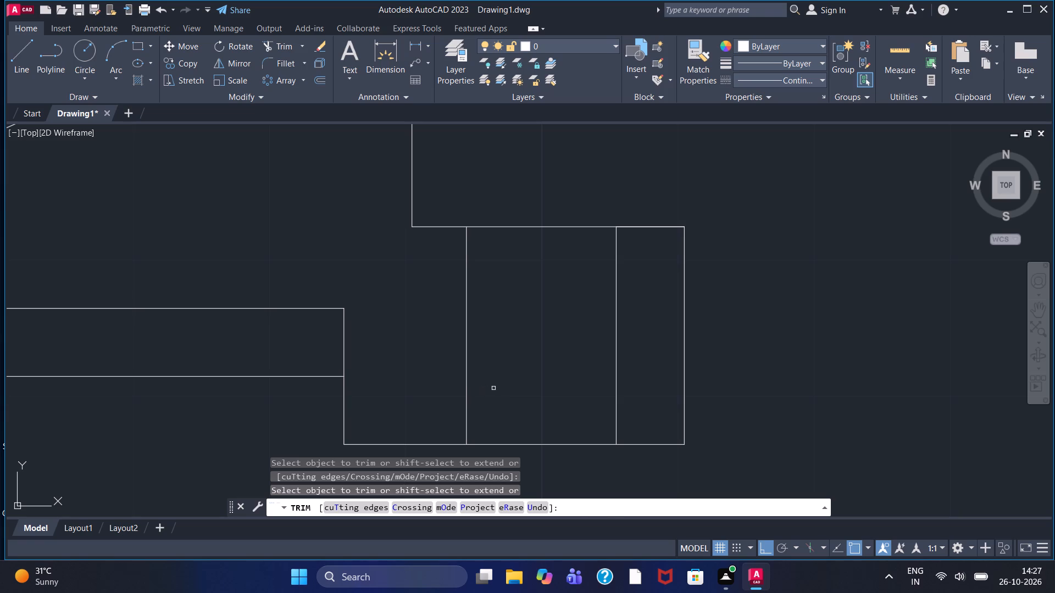
key(F8)
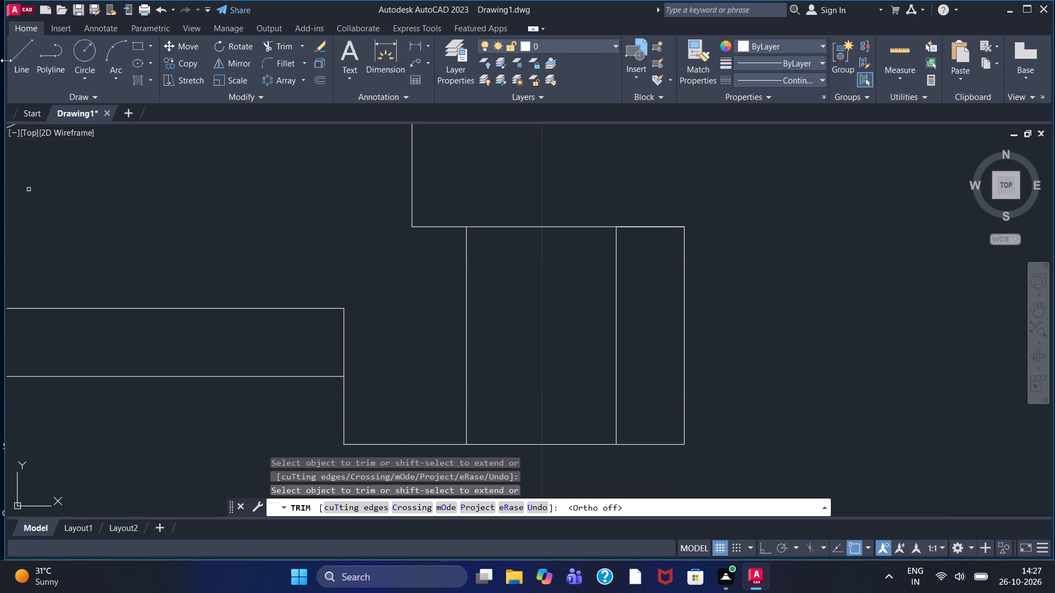
click(15, 63)
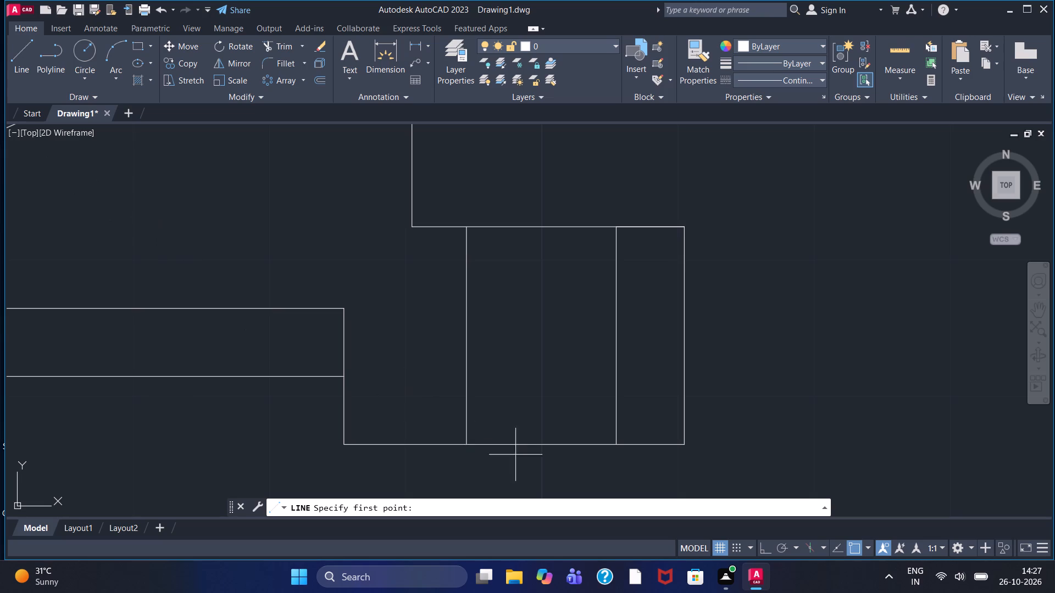
click(465, 443)
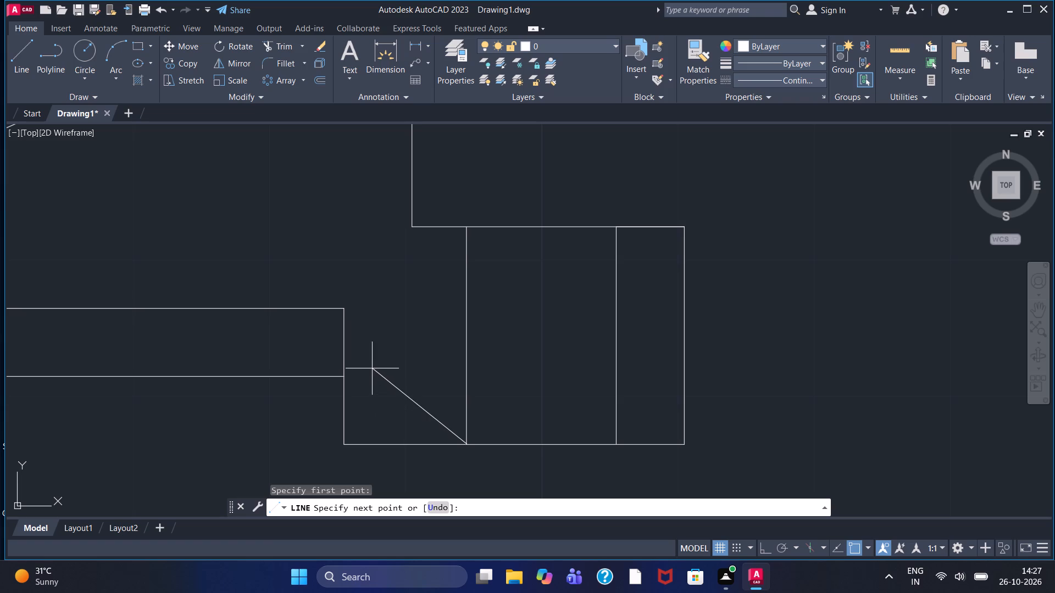
click(354, 361)
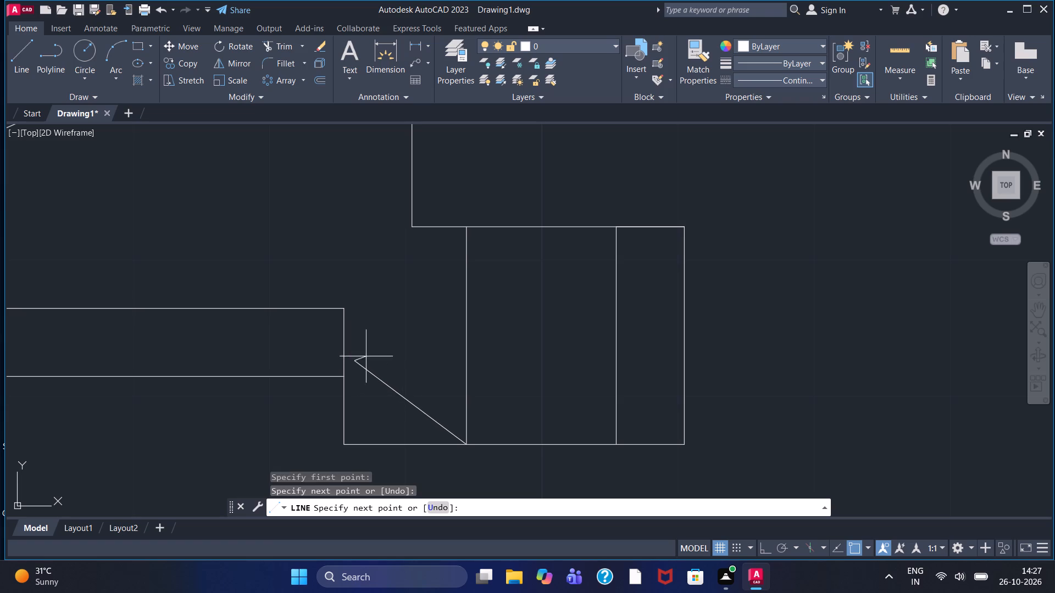
click(417, 307)
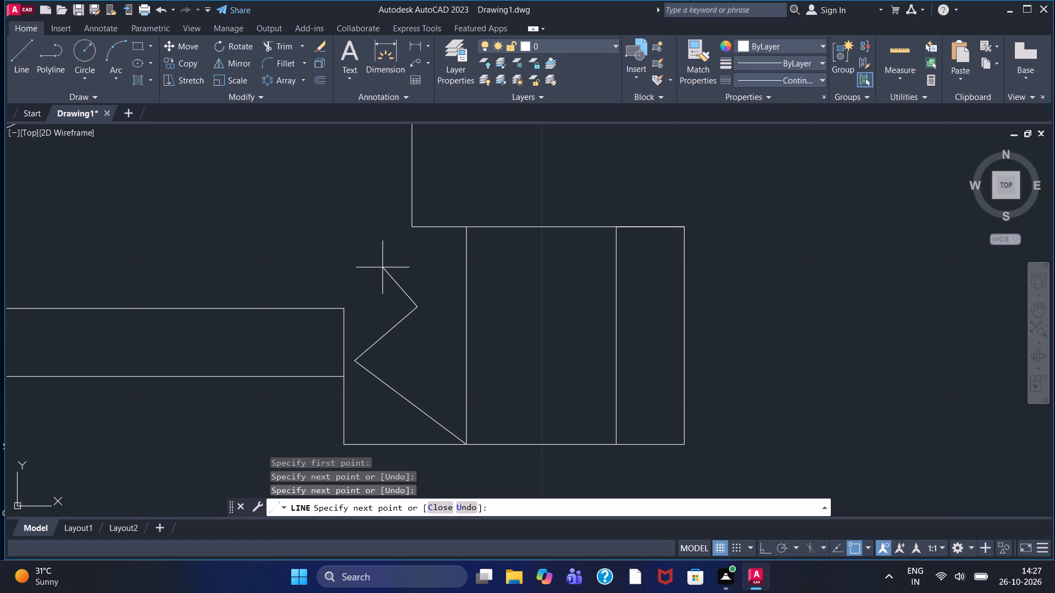
click(381, 262)
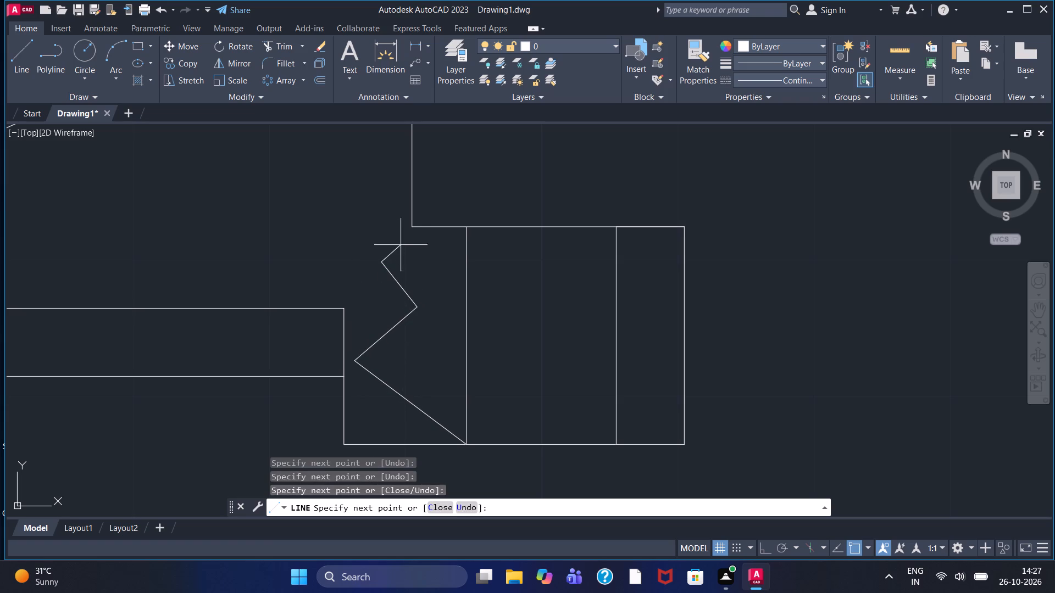
click(414, 228)
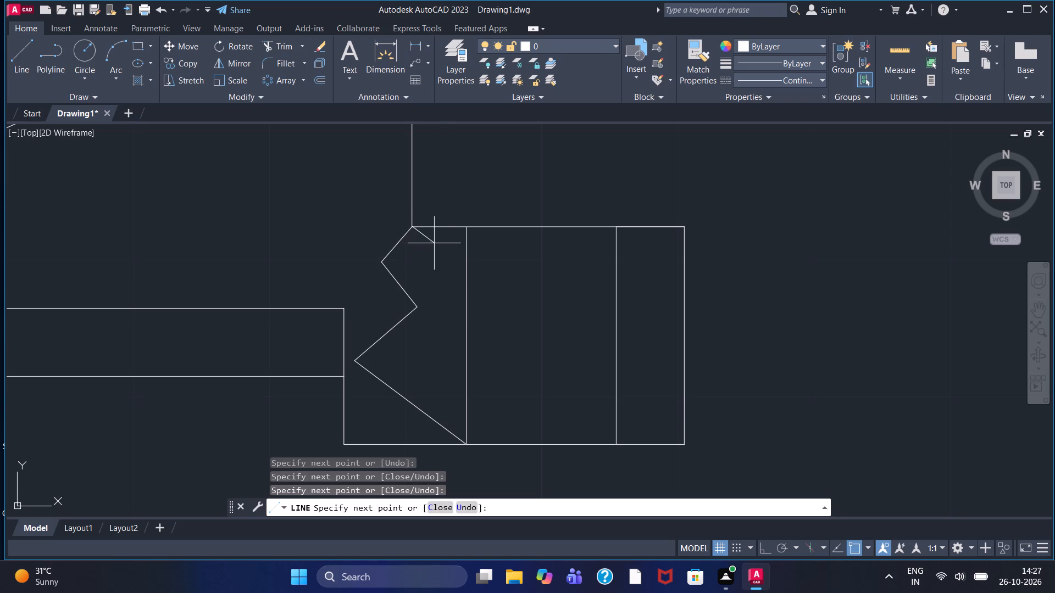
key(Escape)
Hatch the right foot's outer strip and the area between the break line and hole with ANSI31 at scale 0.31.
scroll(437, 319, down, 1)
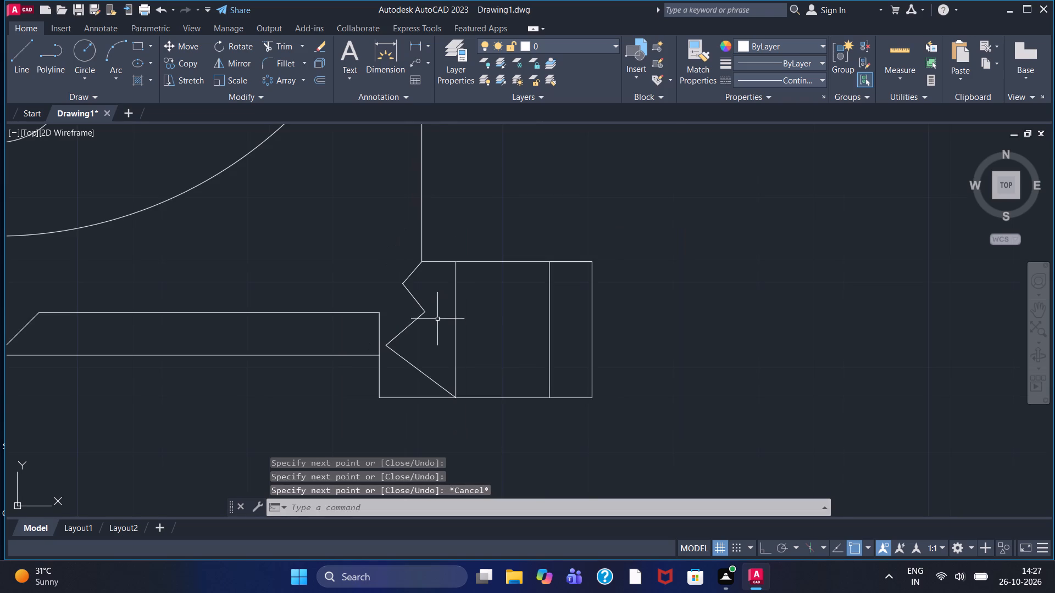
middle_drag(437, 319, 442, 258)
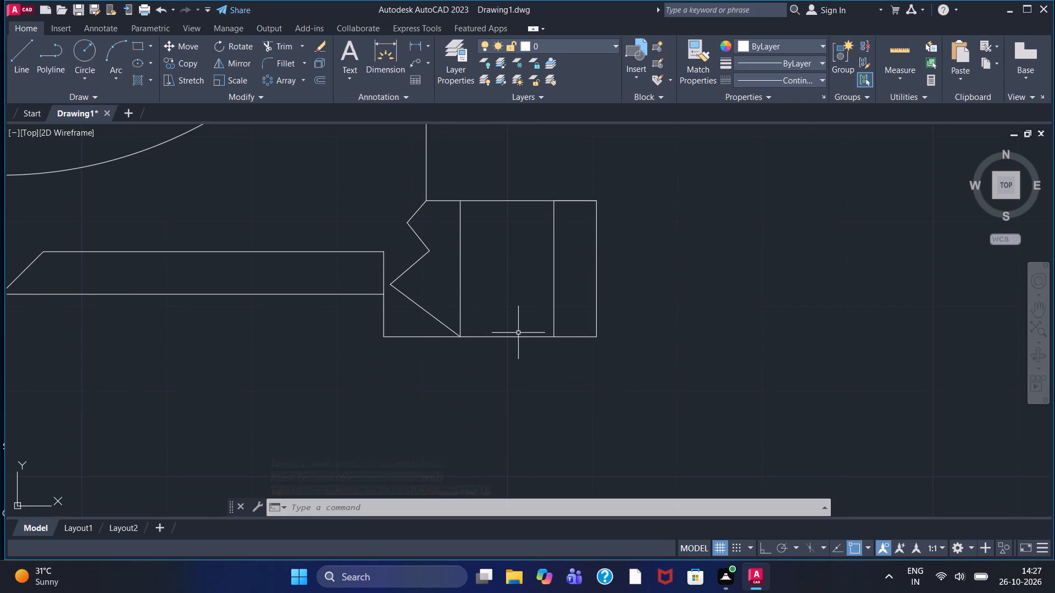
scroll(522, 319, down, 1)
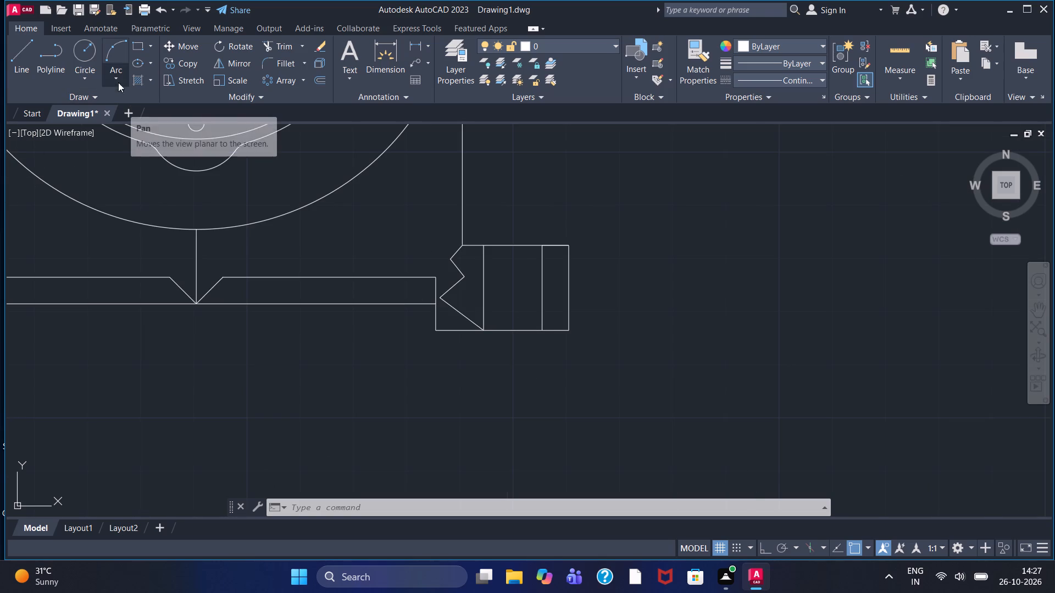
click(134, 82)
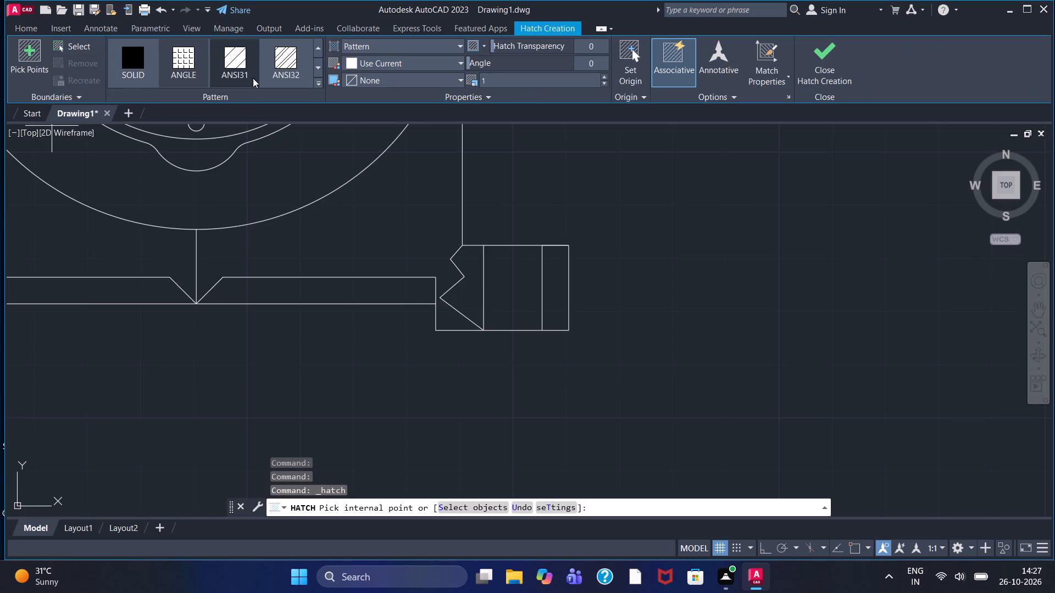
click(237, 64)
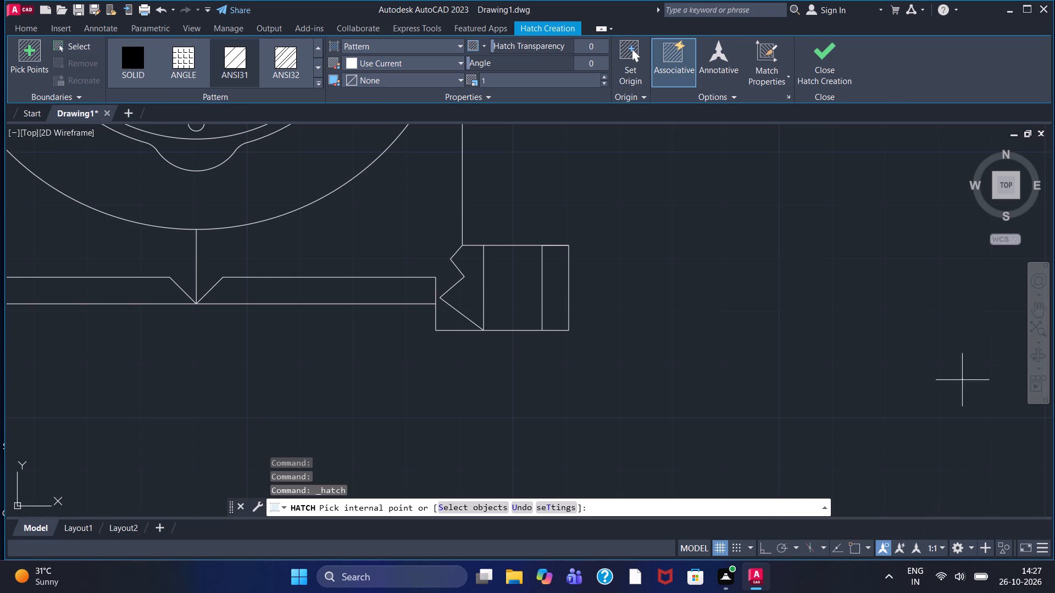
click(552, 282)
click(465, 295)
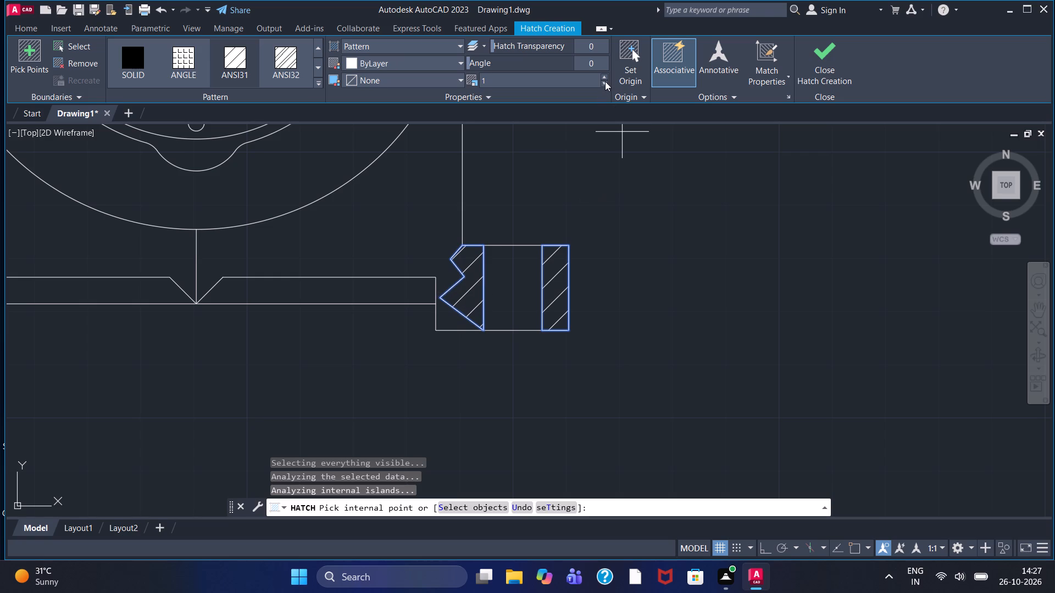
click(603, 81)
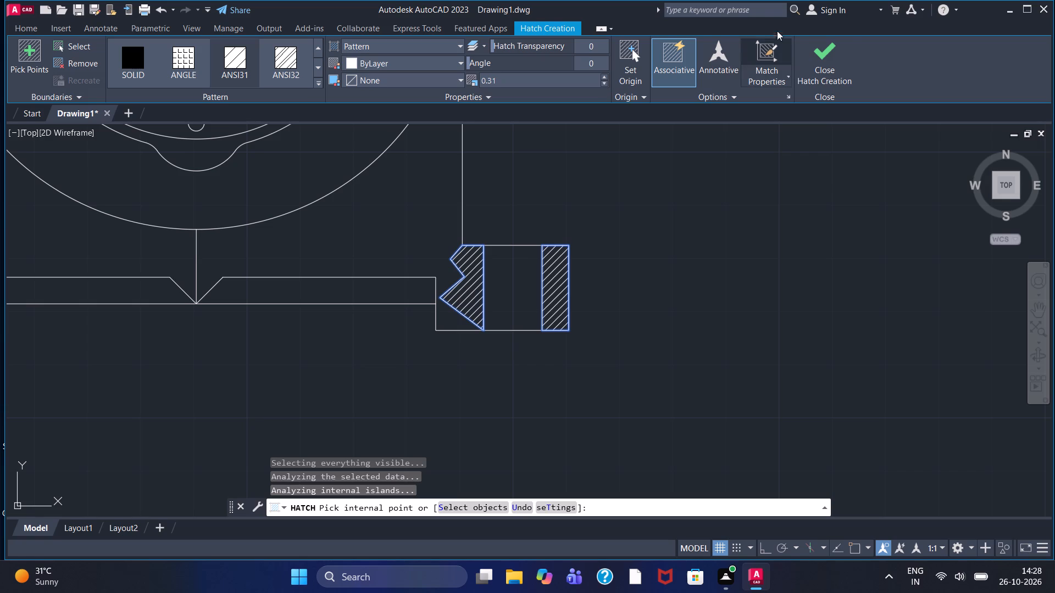
click(817, 44)
Examine the whole bearing block front view, from the top outline down to the hatched right foot.
scroll(623, 251, down, 1)
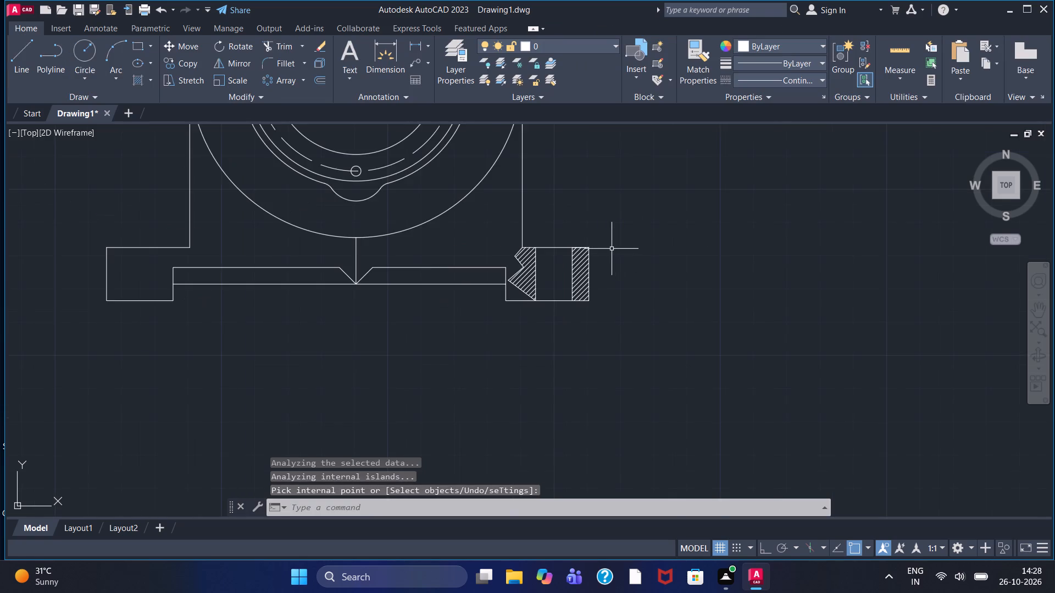
scroll(604, 245, down, 1)
middle_drag(599, 169, 596, 255)
middle_drag(594, 253, 595, 276)
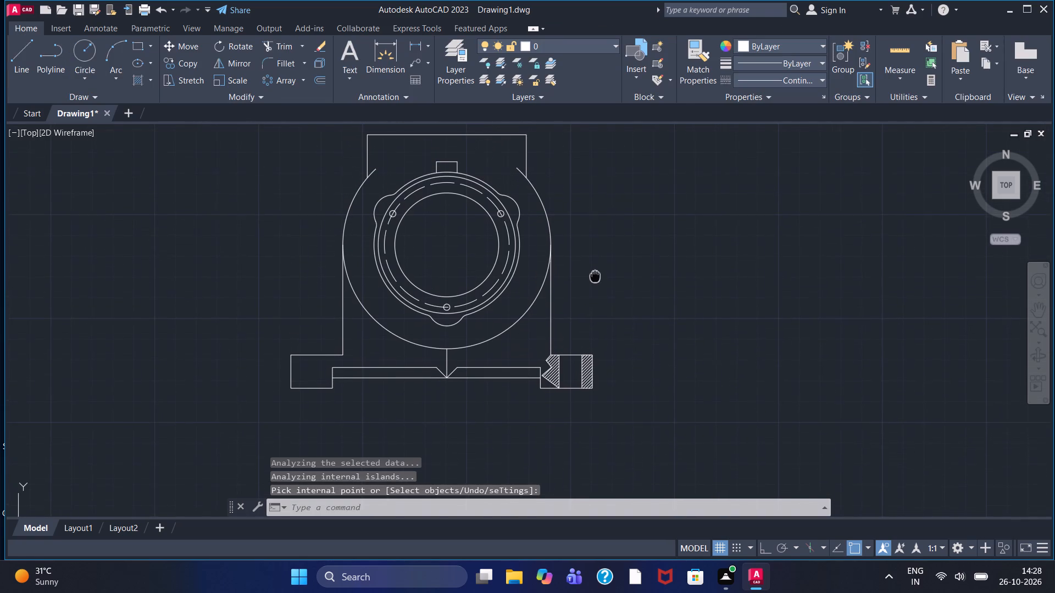
middle_drag(595, 276, 595, 278)
middle_drag(595, 278, 552, 279)
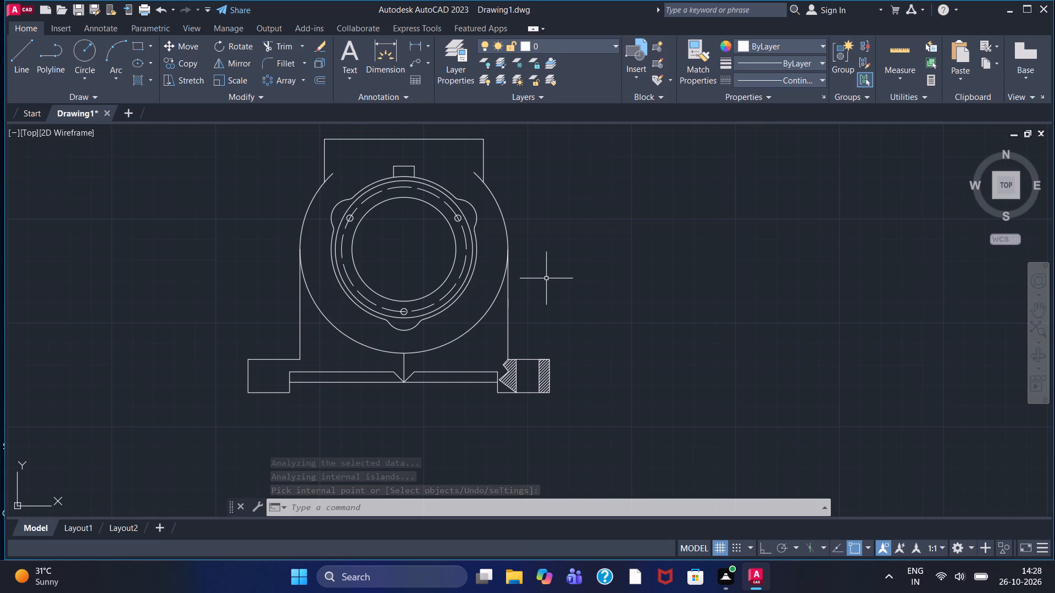
scroll(542, 280, up, 1)
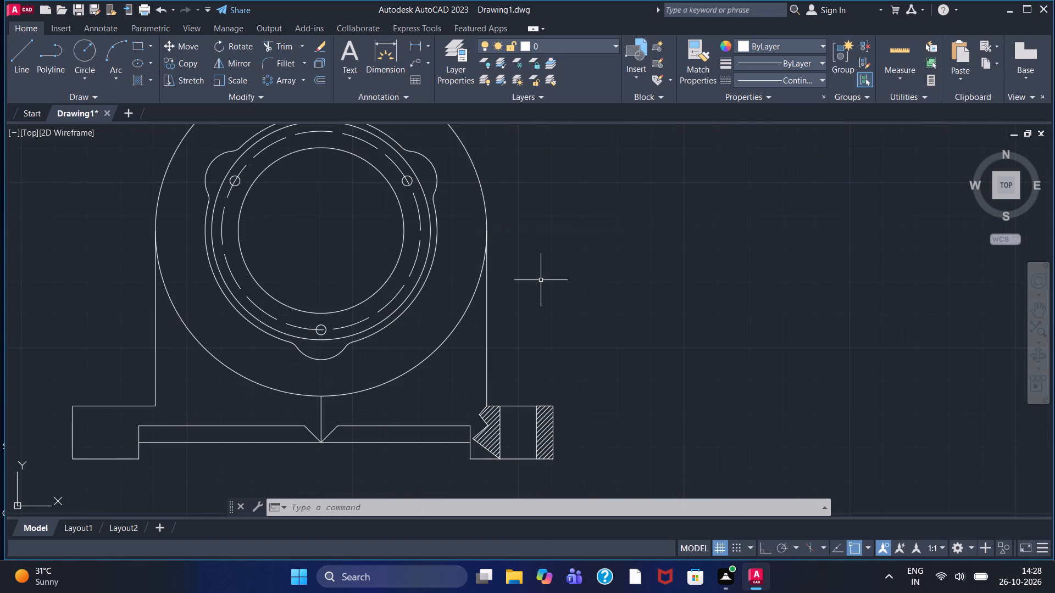
scroll(535, 282, down, 1)
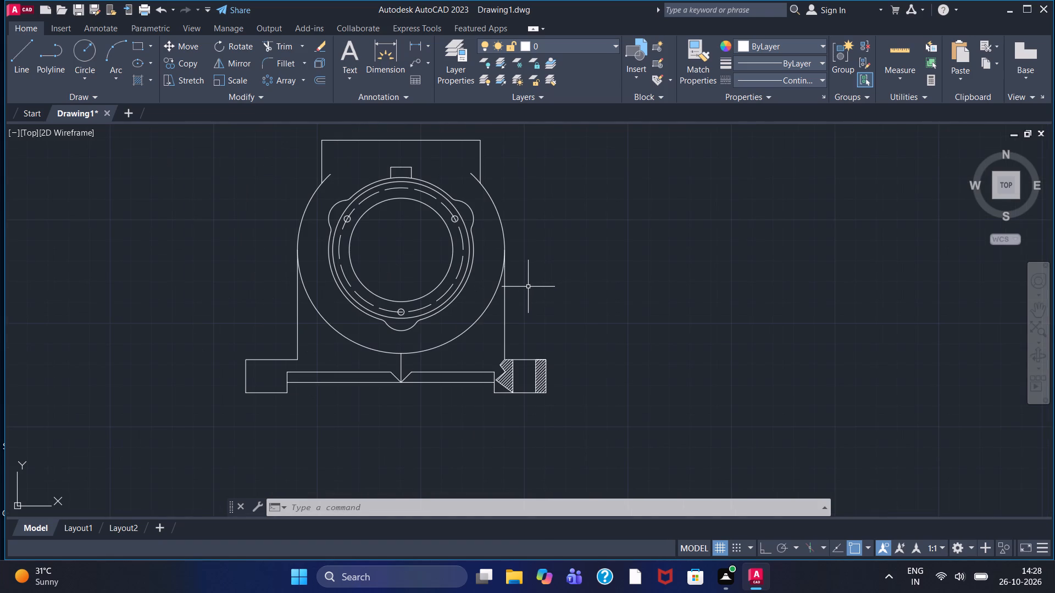
scroll(542, 289, down, 1)
scroll(547, 220, up, 2)
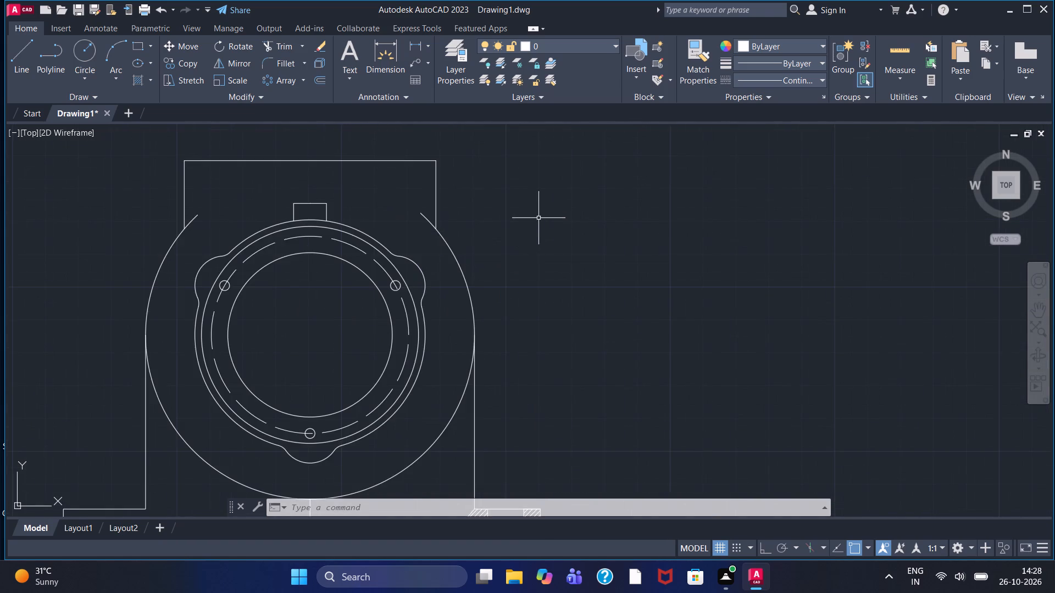
scroll(512, 307, down, 1)
middle_drag(535, 318, 367, 245)
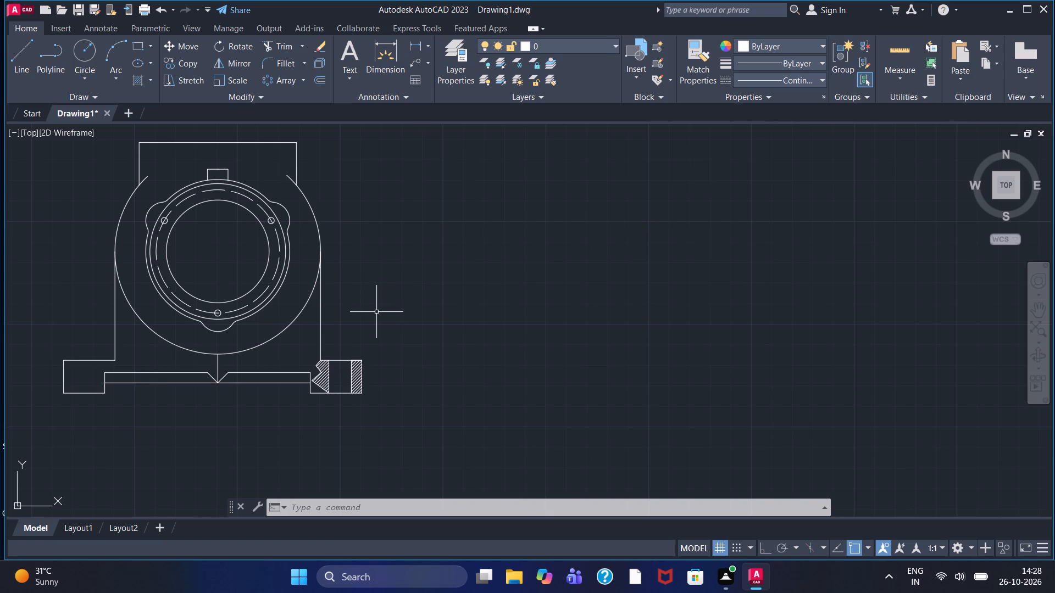
With Ortho on, draw a 76 by 76 square from lines in the empty area below the front view.
scroll(380, 353, down, 1)
middle_drag(329, 411, 338, 292)
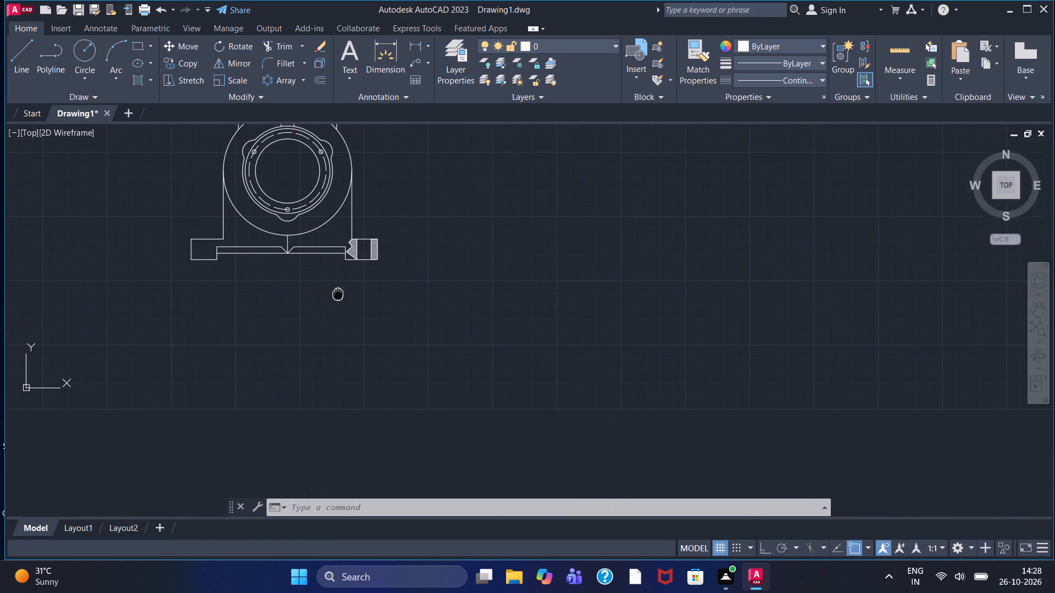
middle_drag(338, 292, 335, 286)
scroll(333, 286, down, 1)
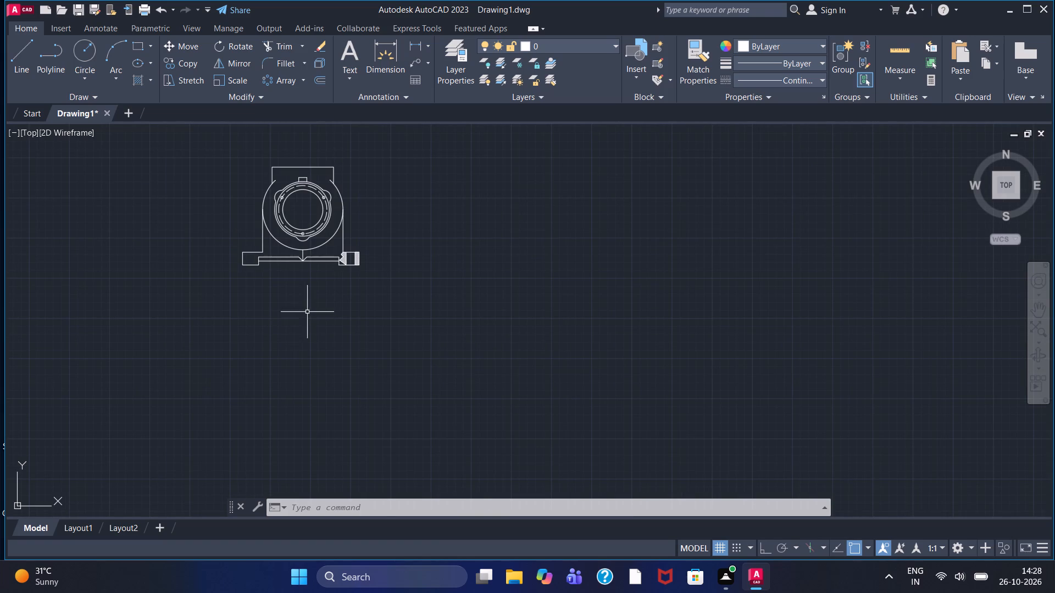
scroll(297, 324, up, 1)
middle_drag(291, 323, 279, 293)
click(27, 53)
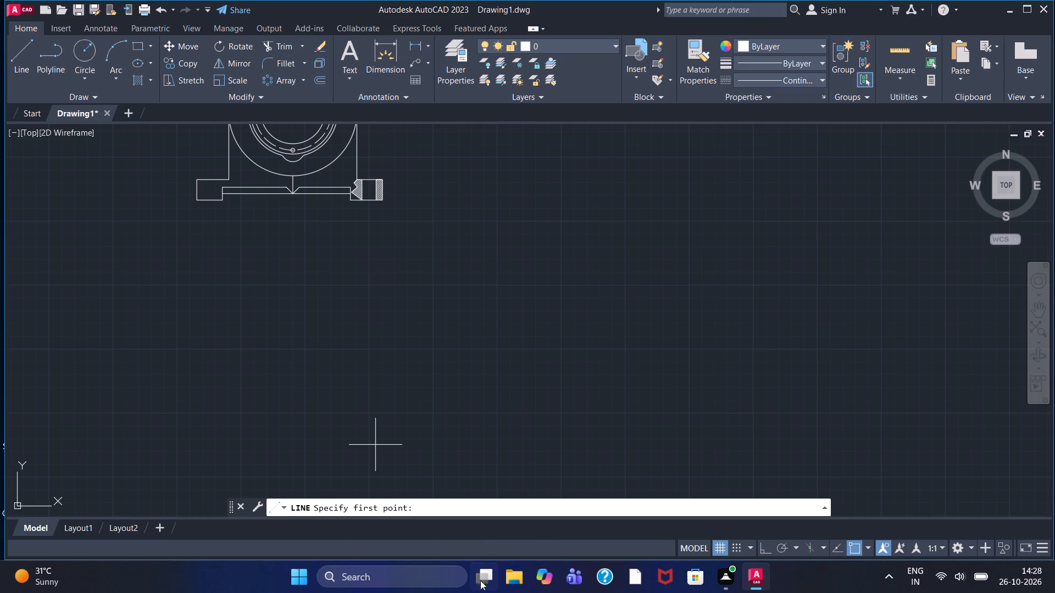
click(209, 252)
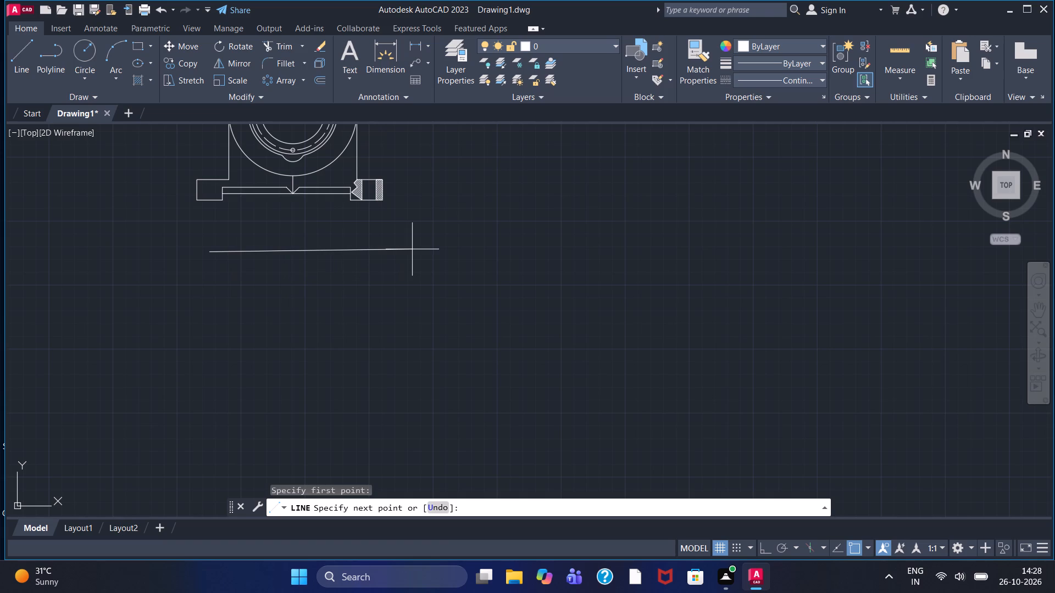
key(F8)
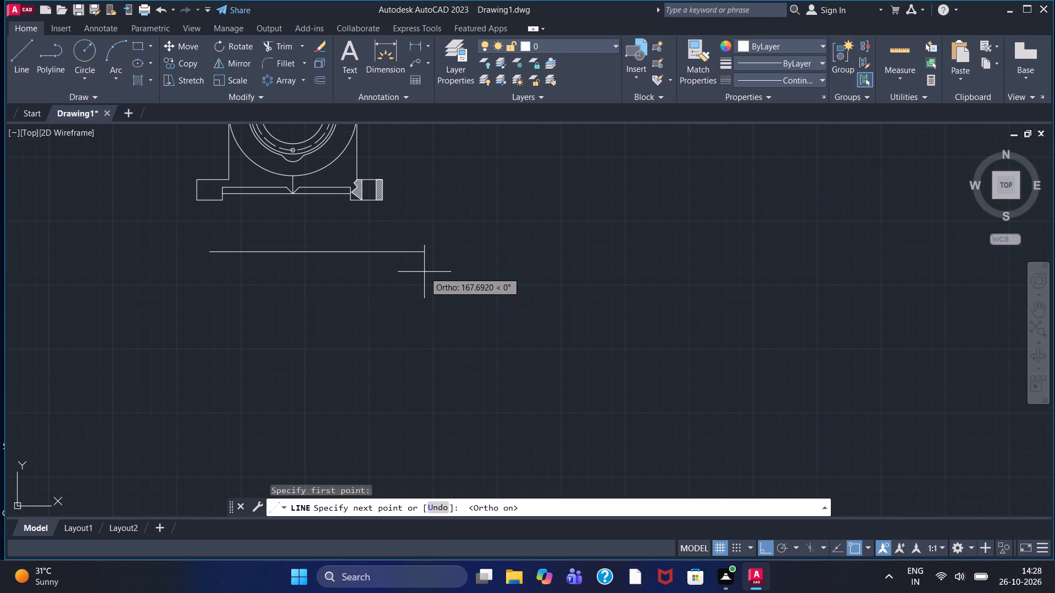
text(76)
key(Return)
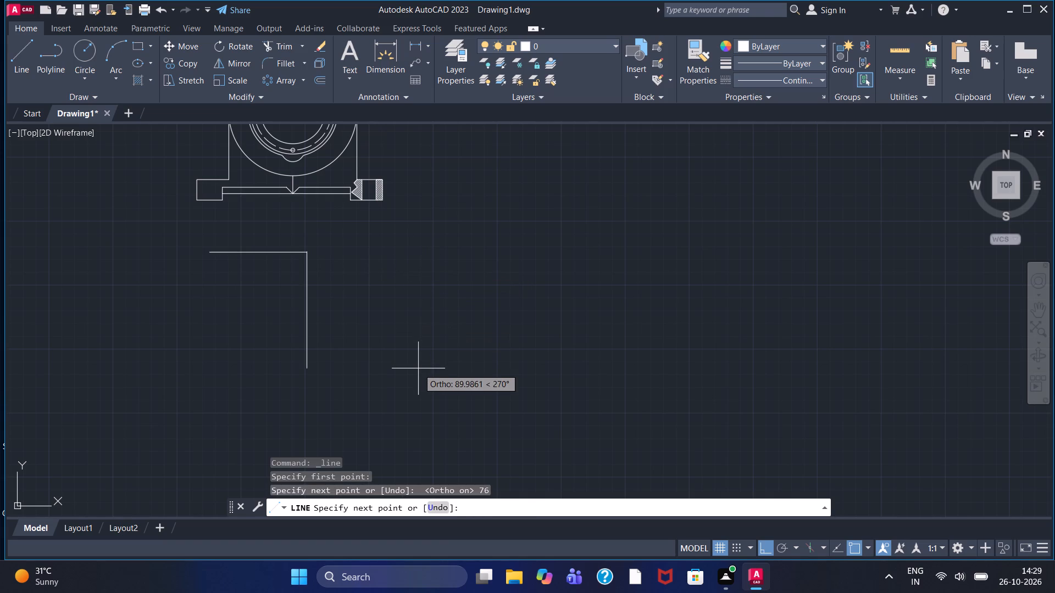
text(76)
key(Return)
text(76)
key(Return)
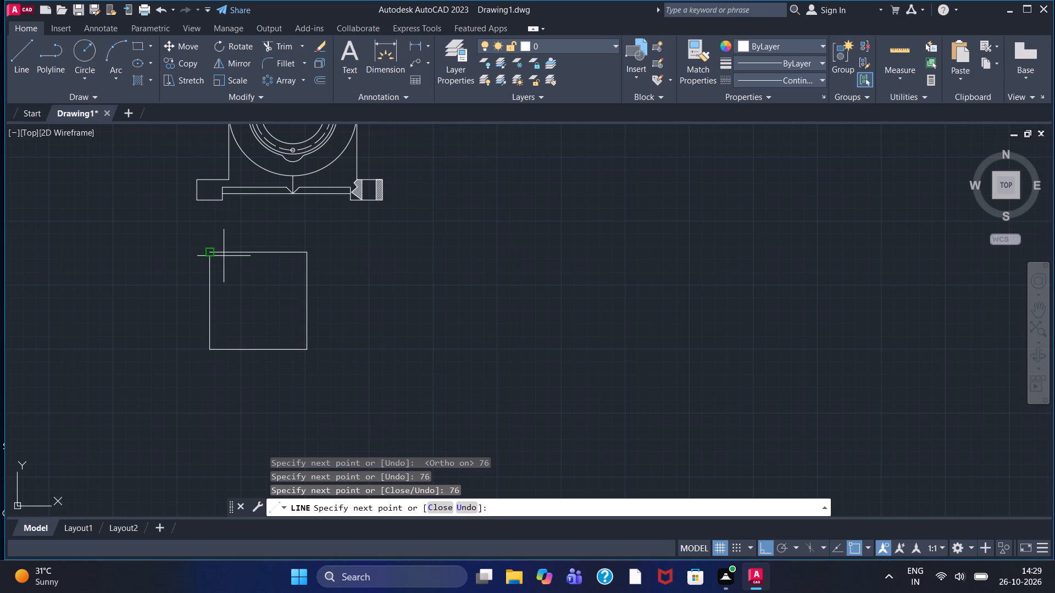
click(224, 256)
scroll(260, 284, up, 1)
middle_drag(259, 283, 453, 281)
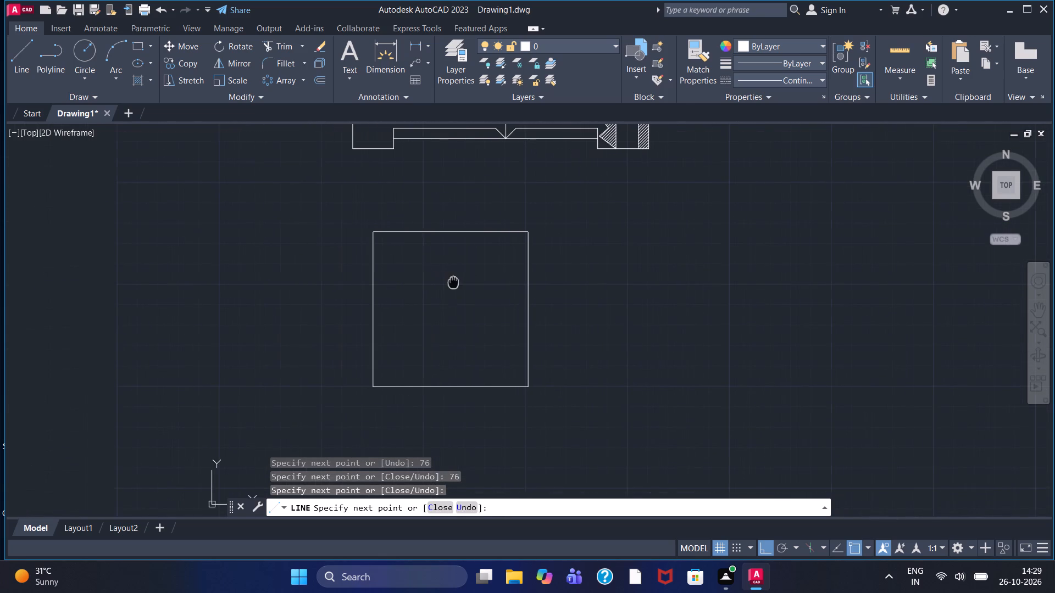
scroll(452, 278, up, 1)
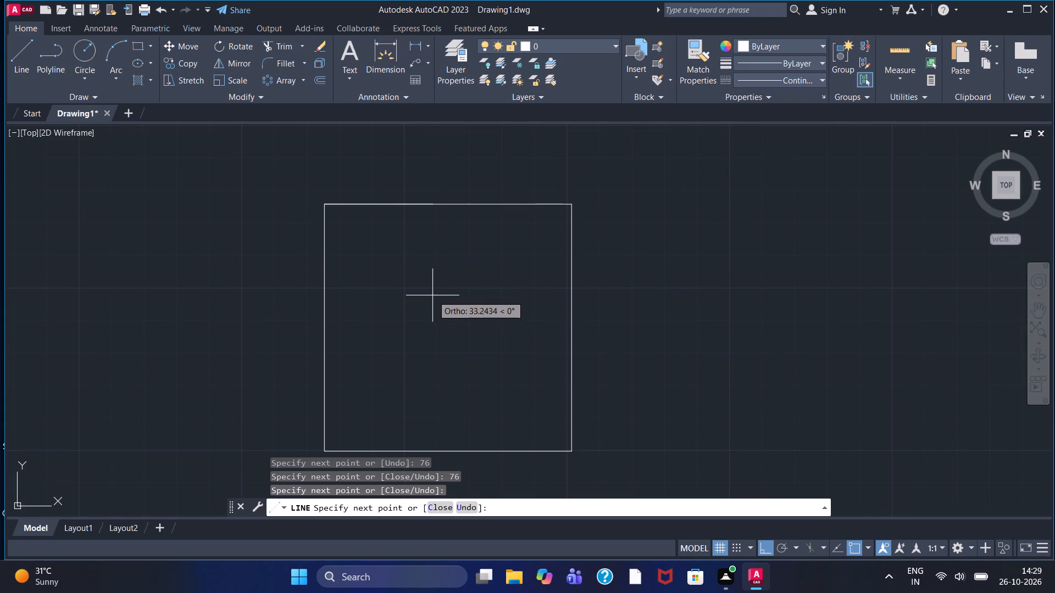
key(Escape)
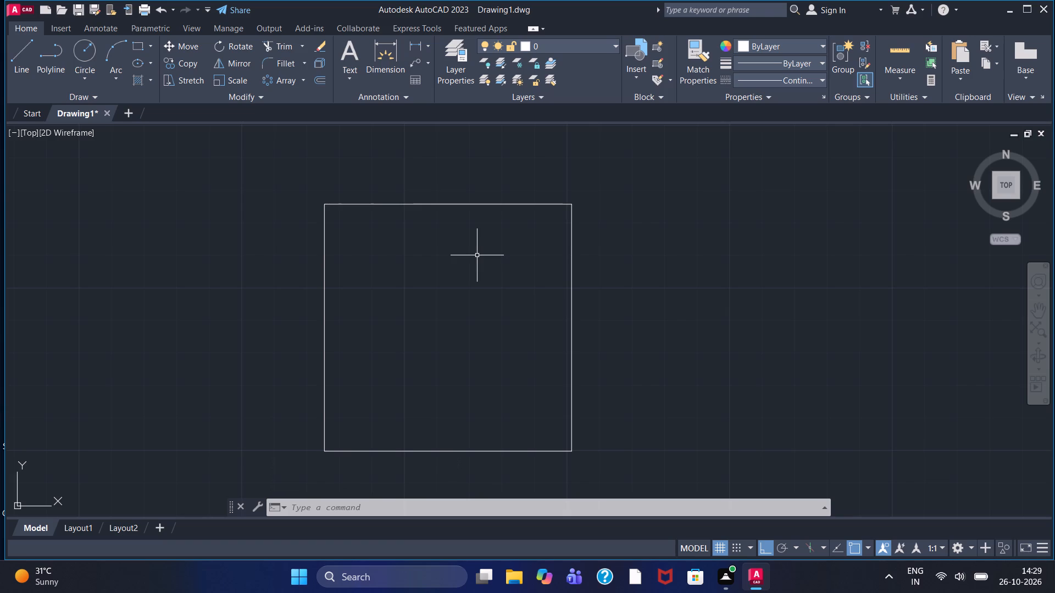
Draw a line 15 left from the square's bottom-left corner and continue it 80 upward.
click(30, 54)
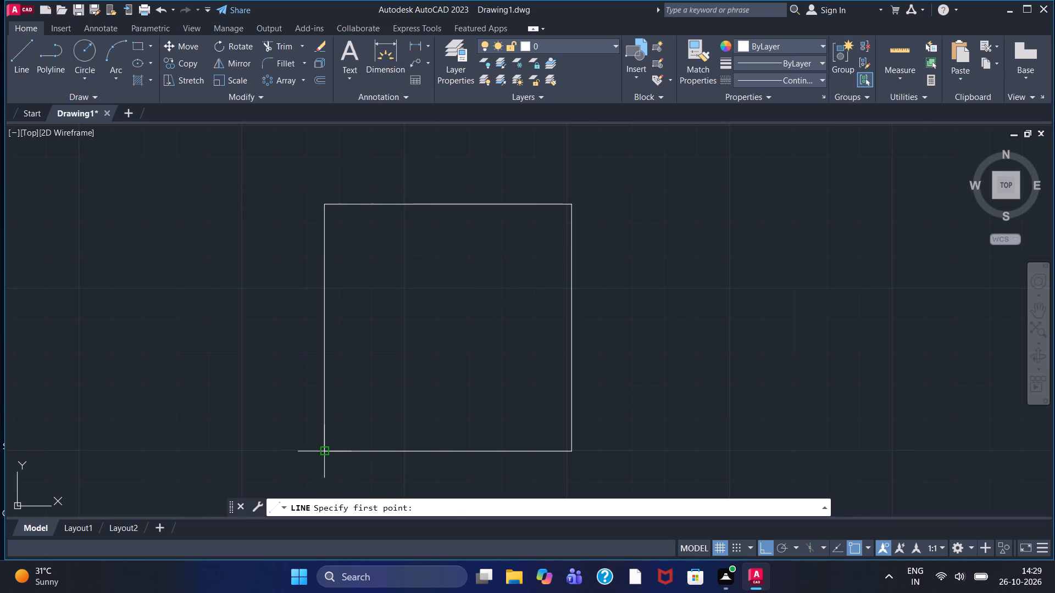
click(324, 452)
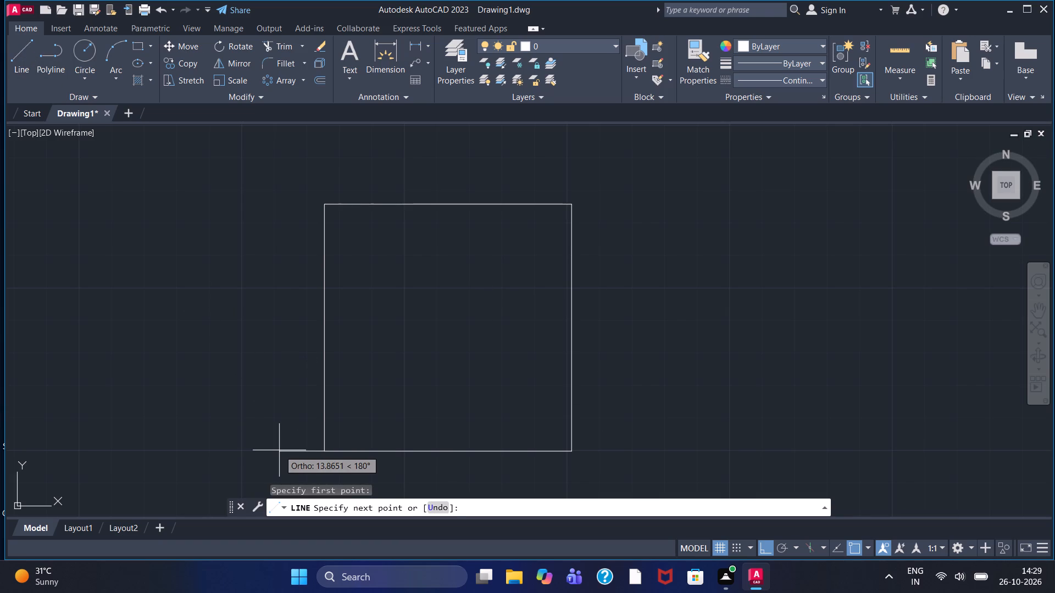
text(15)
key(Return)
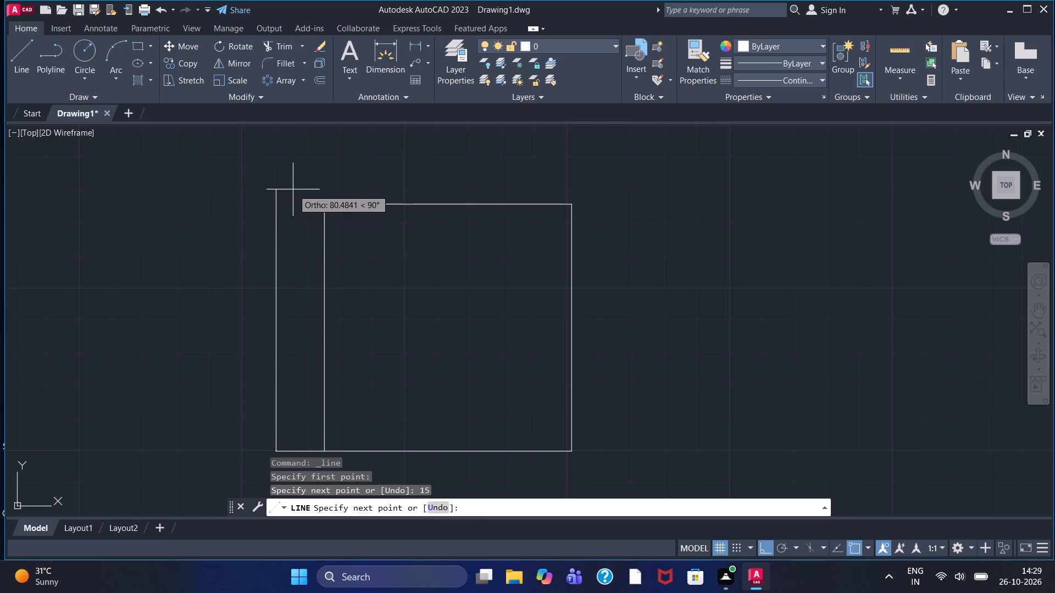
text(80)
key(Return)
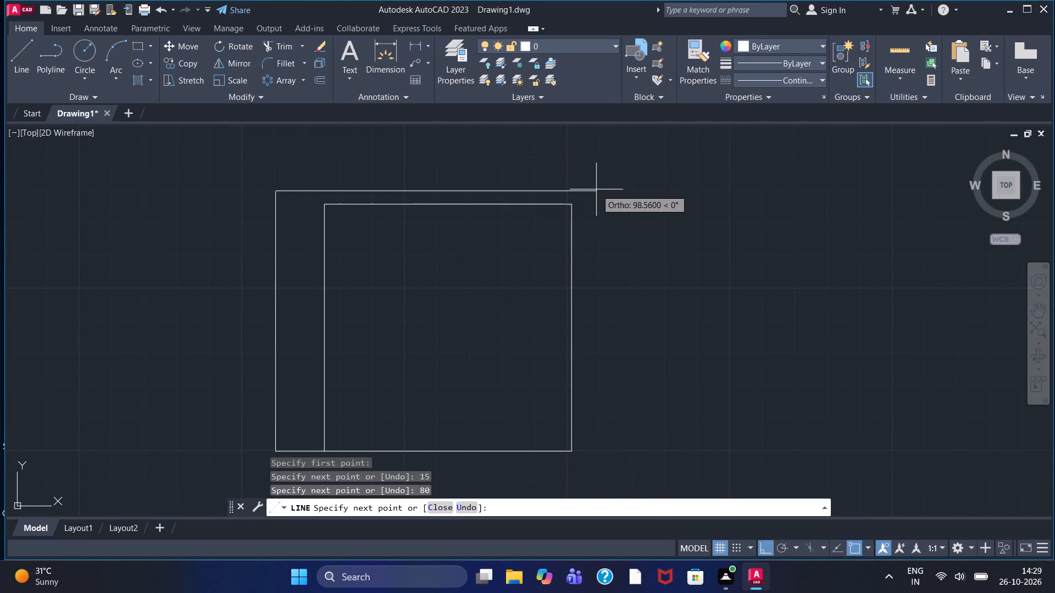
key(Escape)
Draw a line 15 right from the square's bottom-right corner, 80 upward, and across to the top of the left outer line.
click(14, 66)
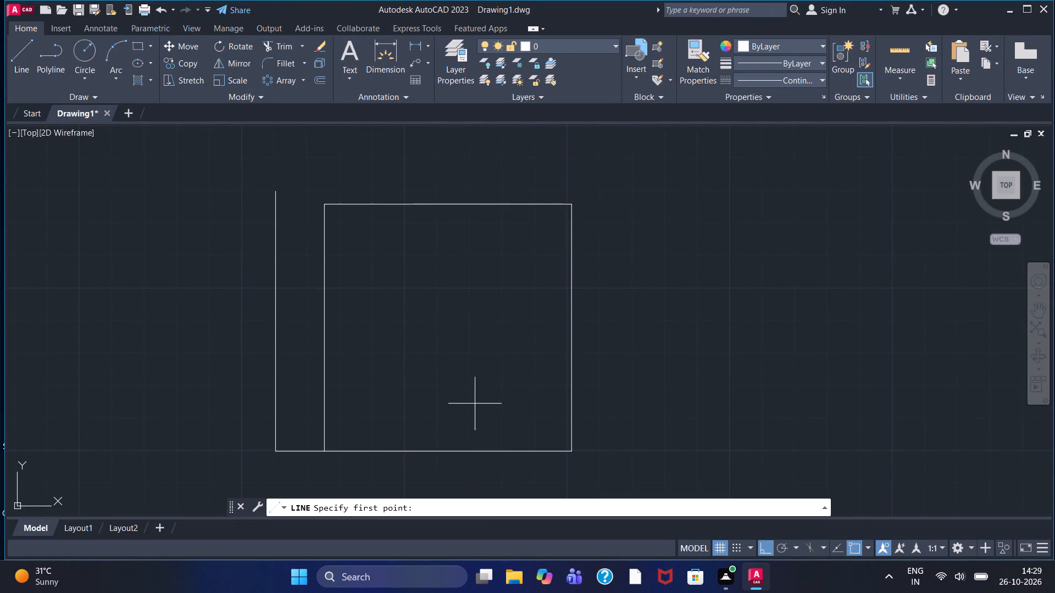
click(574, 449)
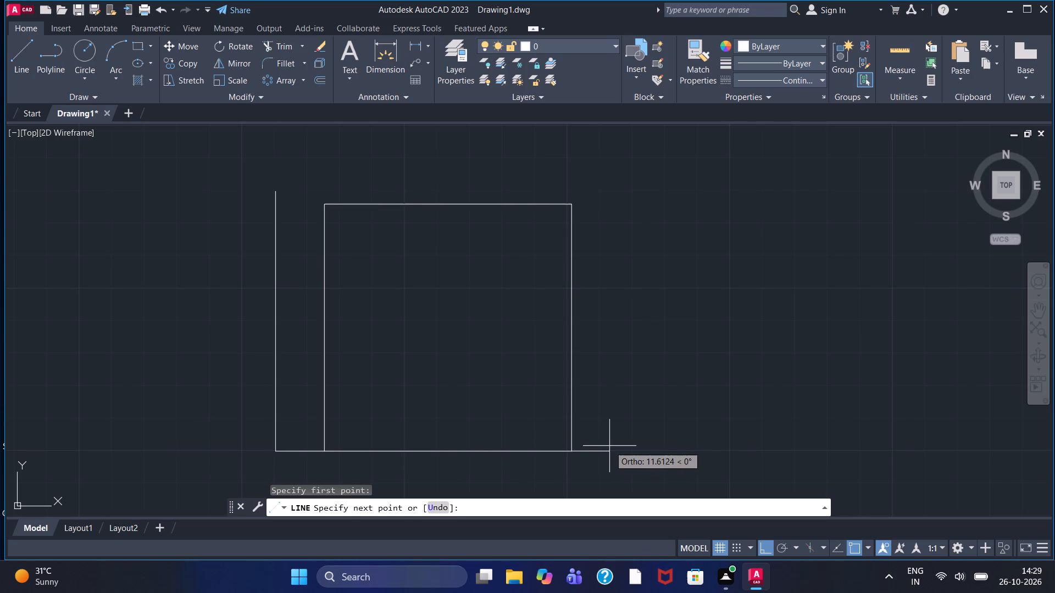
text(15)
key(Return)
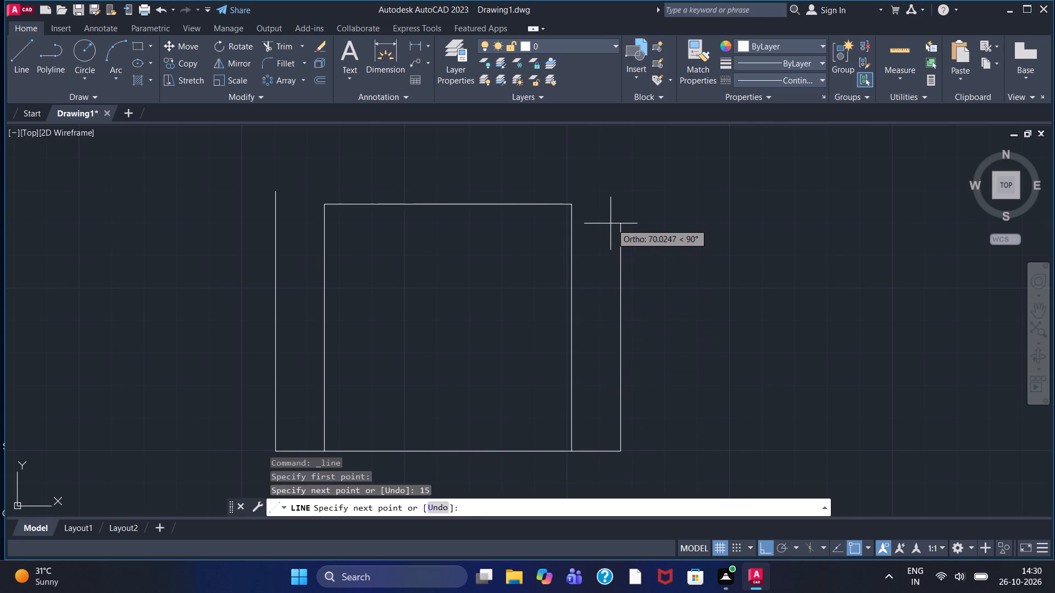
key(7)
key(BackSpace)
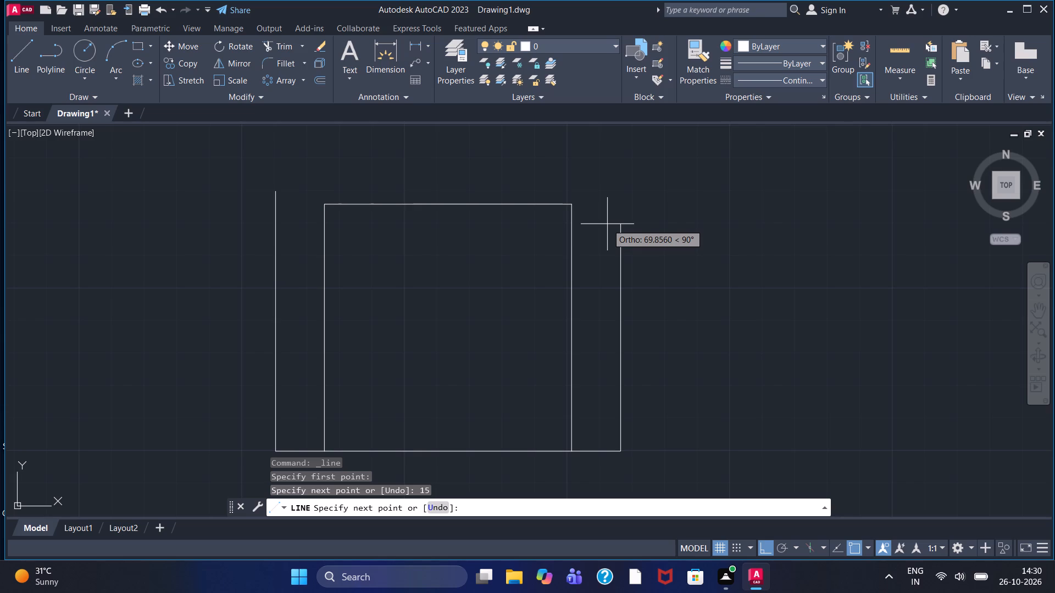
text(80)
key(Return)
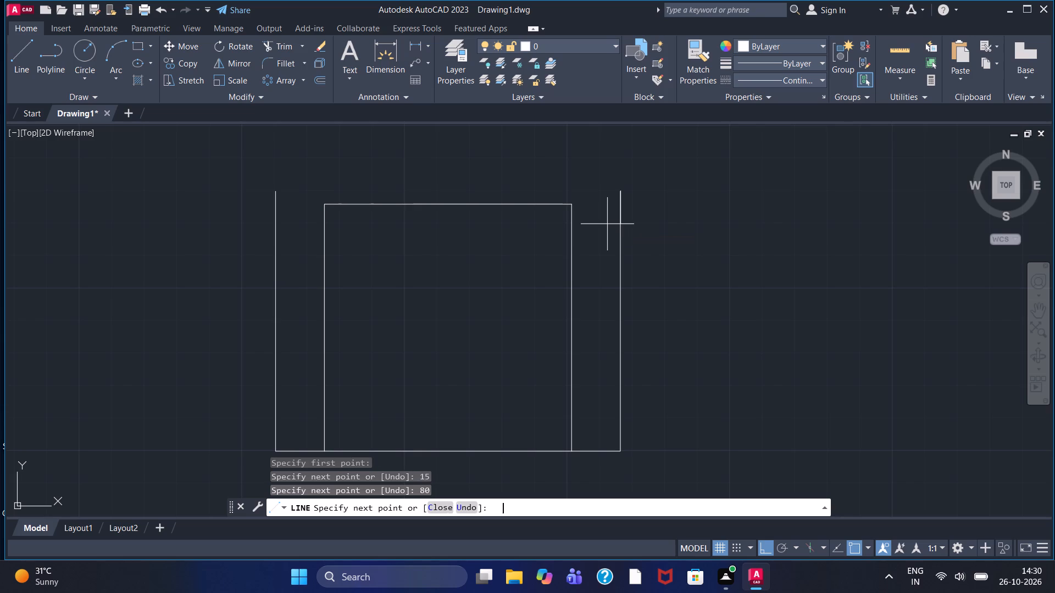
click(273, 193)
right_click(273, 193)
click(290, 199)
Draw a line 40 left from the inner square's top-left corner and continue it 25 downward.
scroll(332, 244, down, 1)
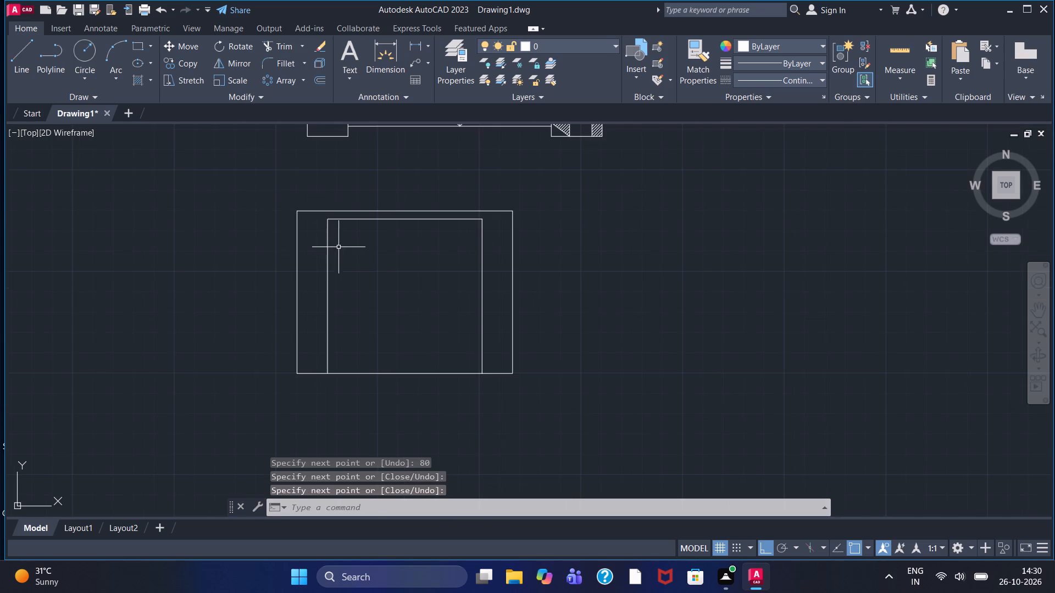
middle_drag(368, 268, 371, 236)
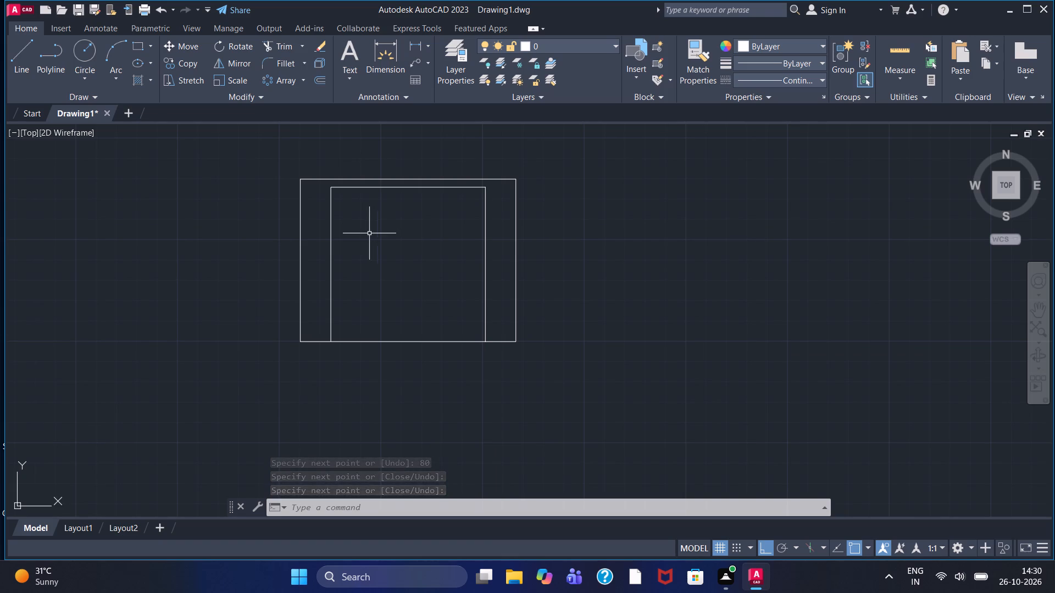
click(15, 52)
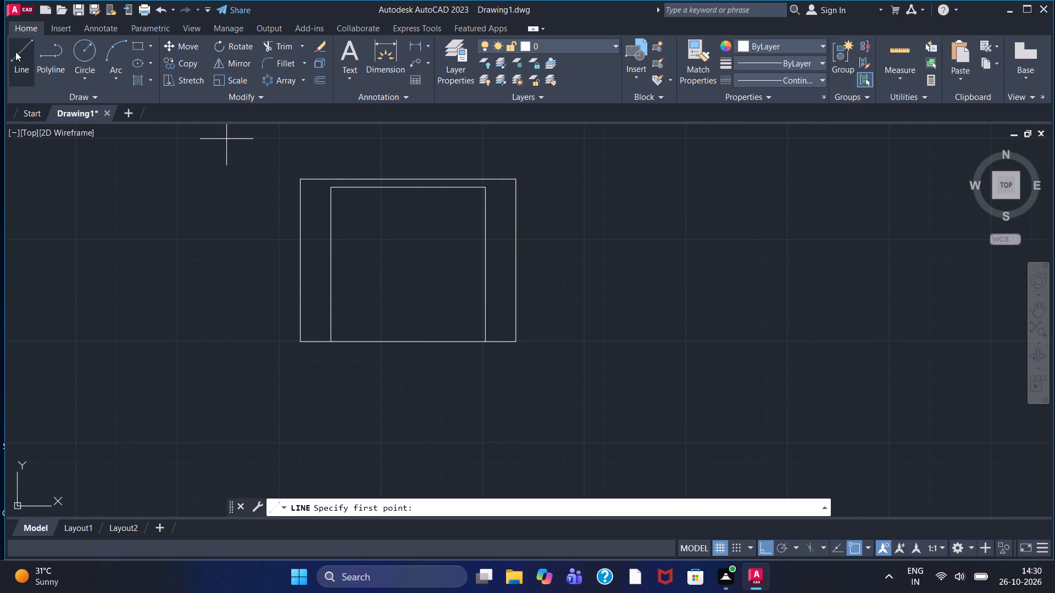
click(334, 188)
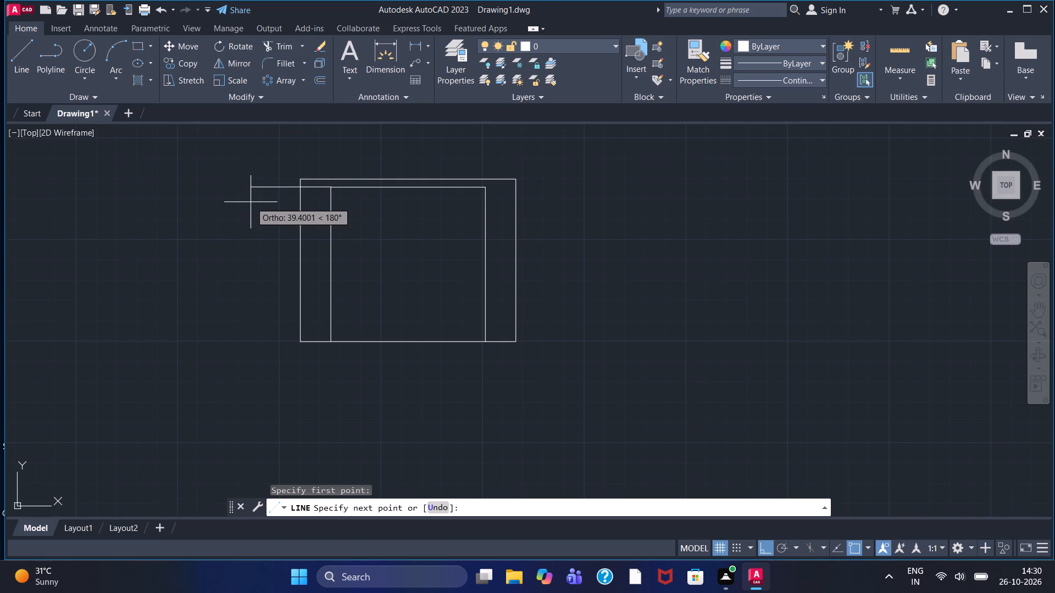
text(40)
key(Return)
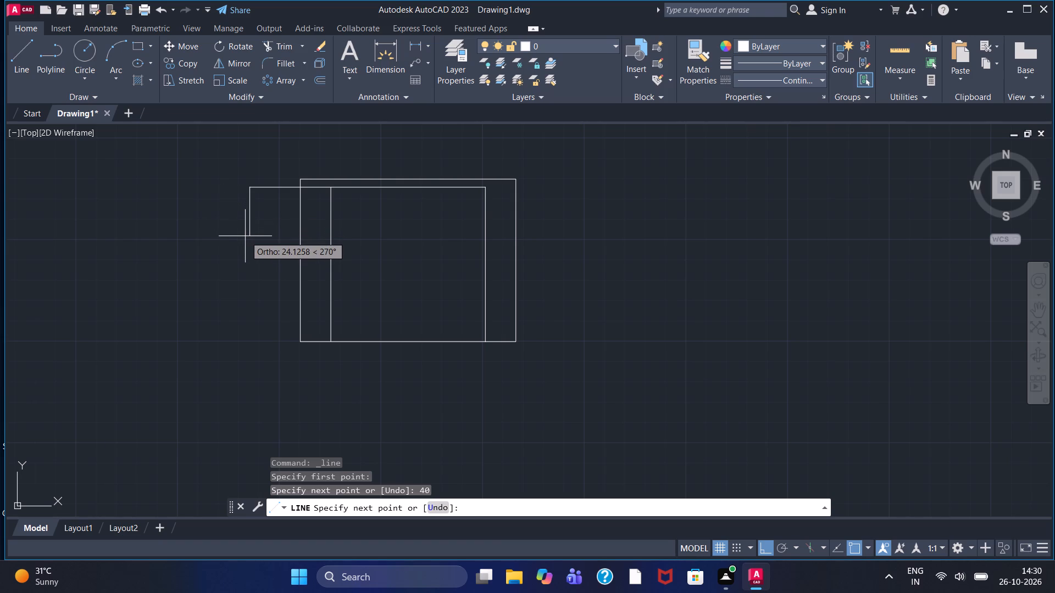
text(25)
key(Return)
right_click(274, 233)
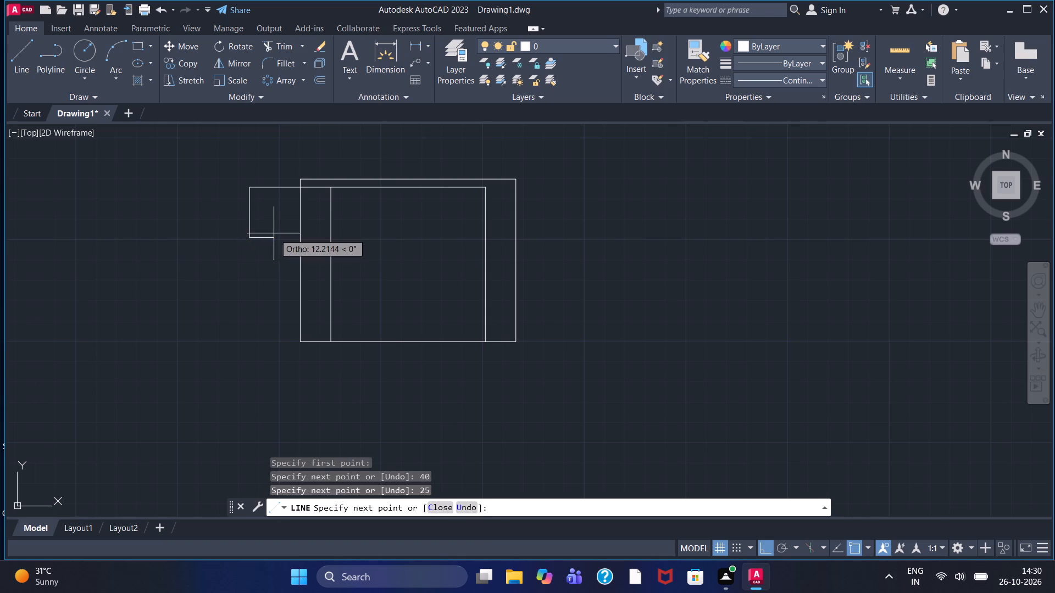
click(286, 238)
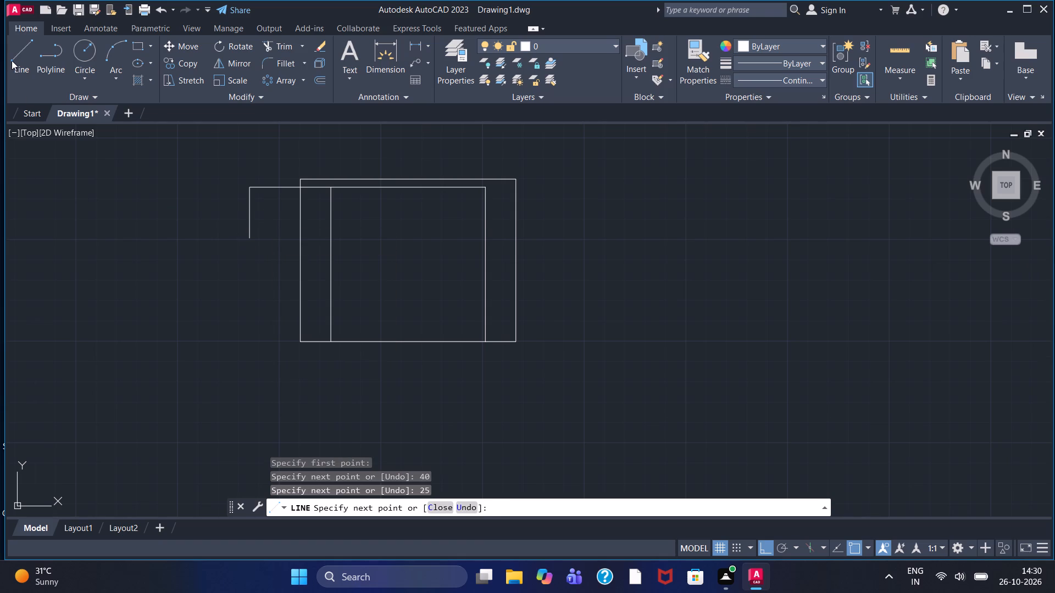
Draw a line 25 left from the outer rectangle's bottom-left corner and continue it 25 upward.
click(12, 59)
drag(305, 342, 293, 343)
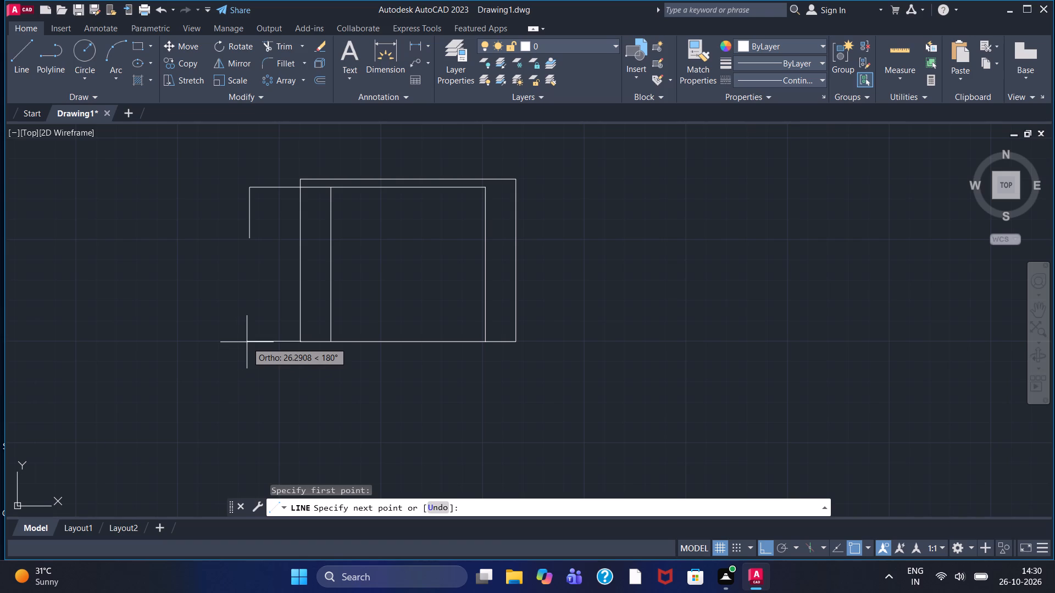
text(25)
key(Return)
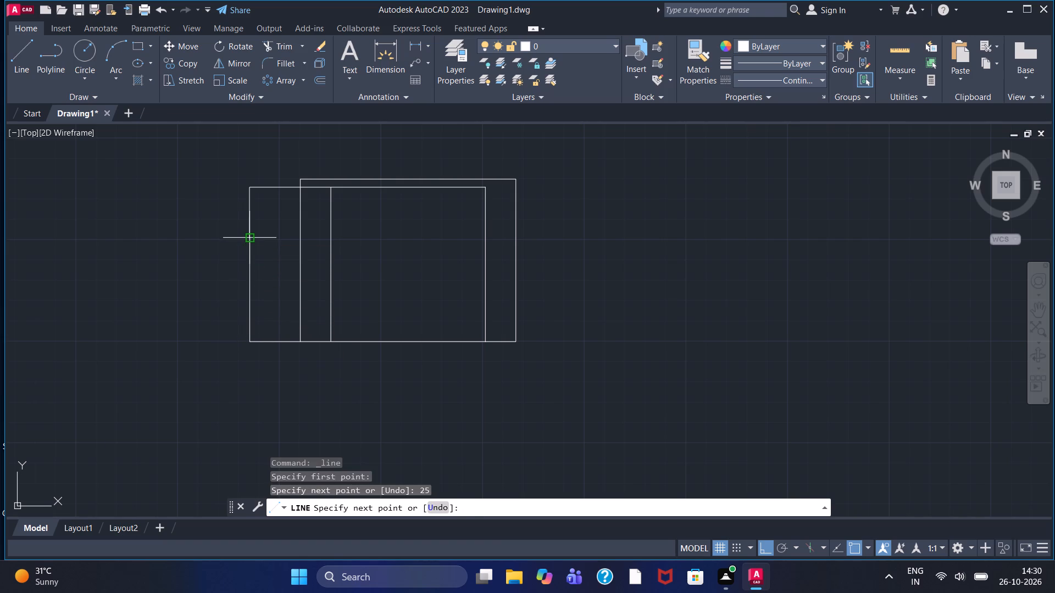
key(2)
key(5)
key(Return)
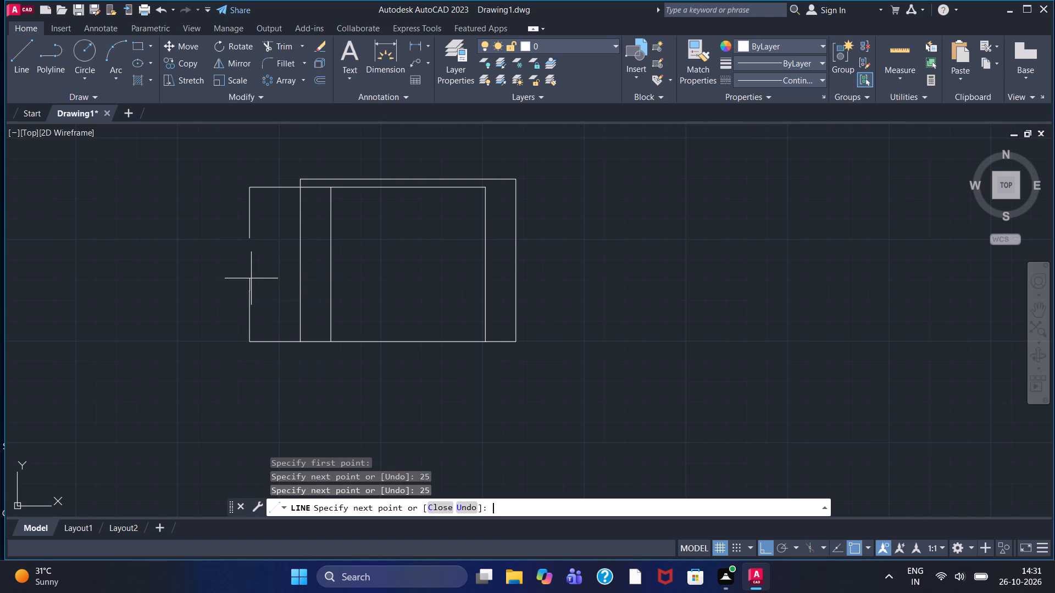
right_click(271, 294)
click(285, 298)
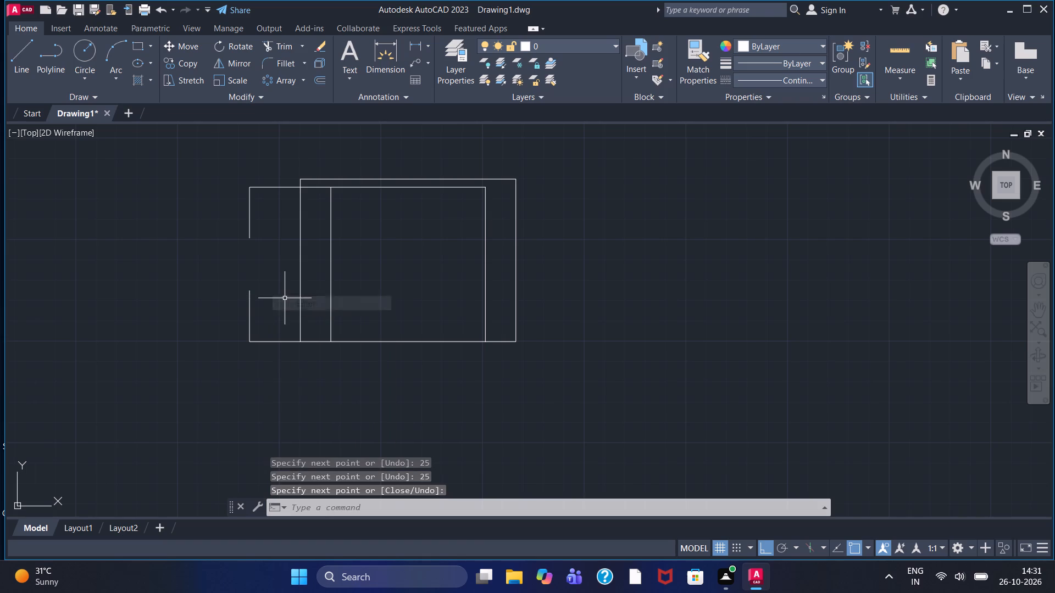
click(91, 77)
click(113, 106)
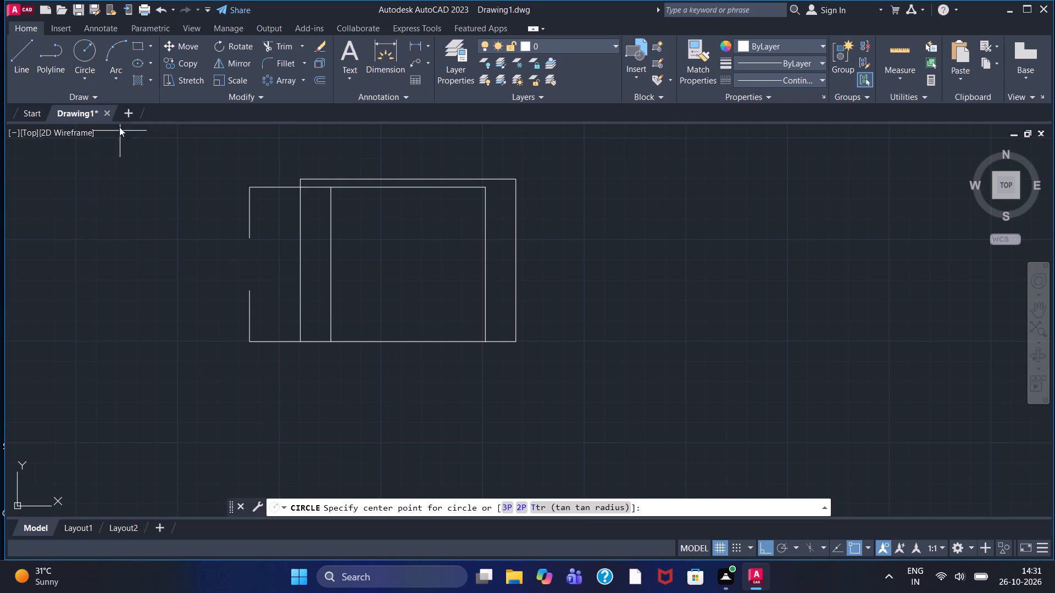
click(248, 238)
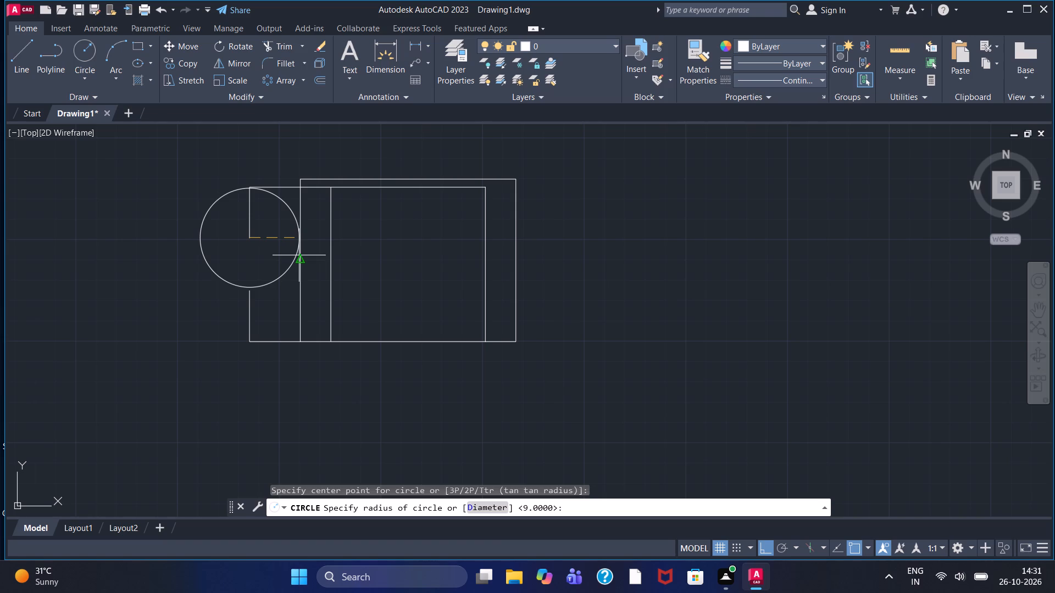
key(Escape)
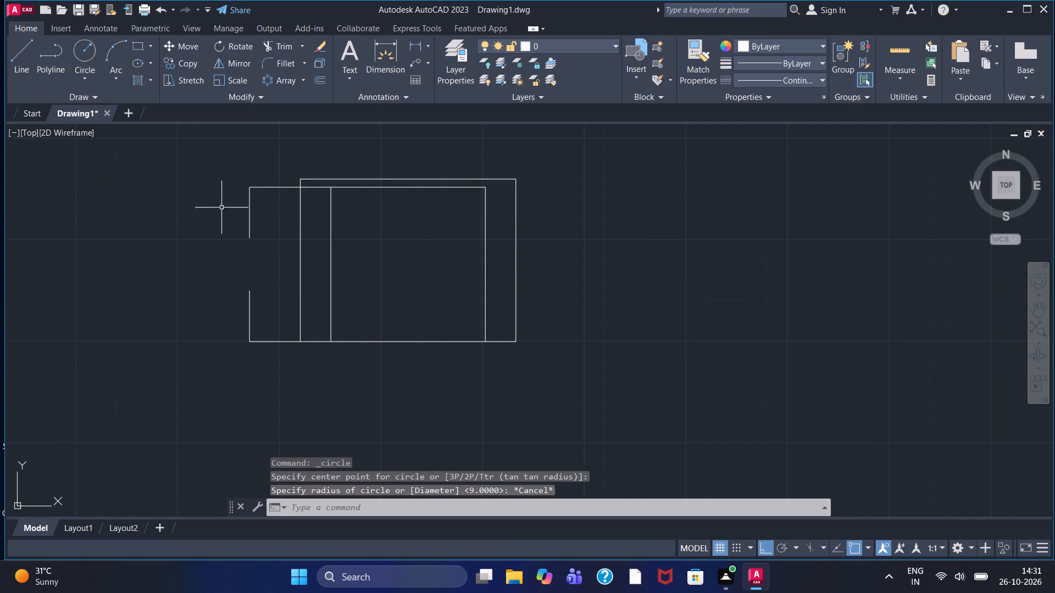
Erase the upper 25-long vertical line at the foot outline's left end.
double_click(251, 221)
key(Delete)
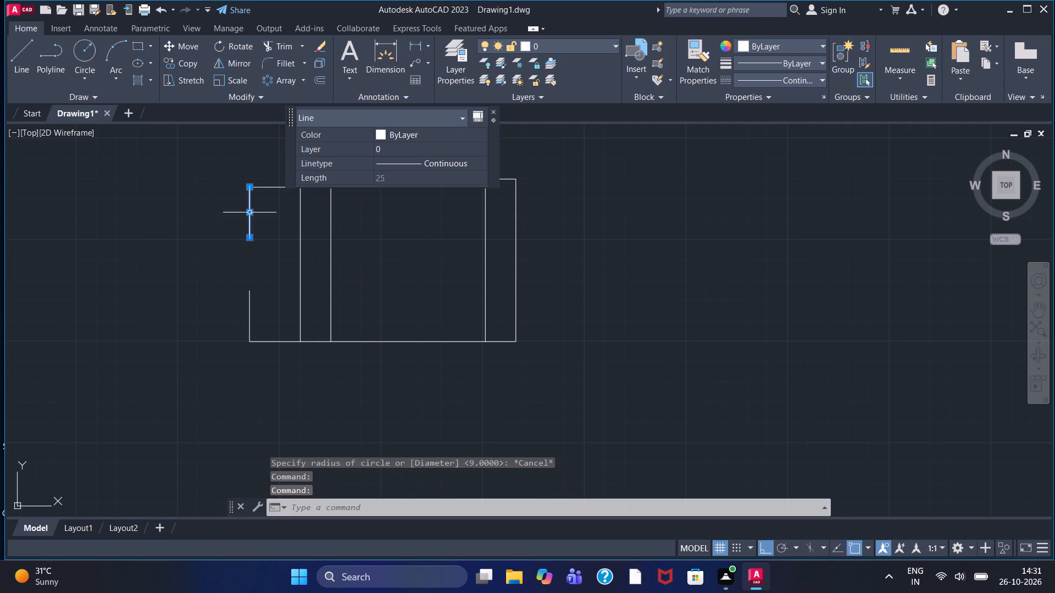
key(Delete)
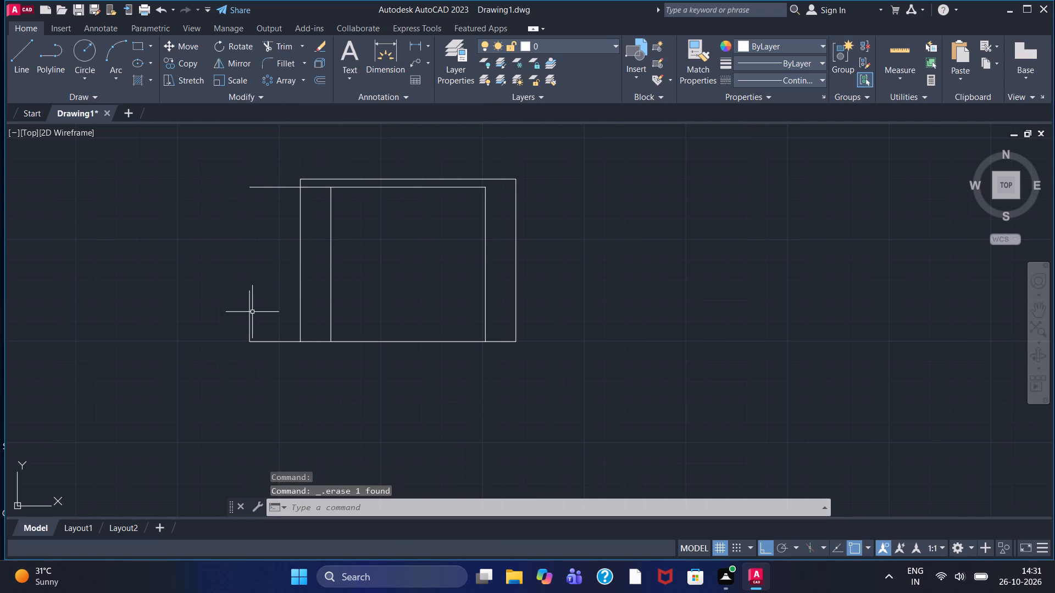
Erase the remaining lower 25-long vertical line at the foot outline's left end.
click(248, 310)
key(Delete)
Draw 12-long vertical lines inward from the left ends of the foot's upper and lower horizontal lines.
click(30, 57)
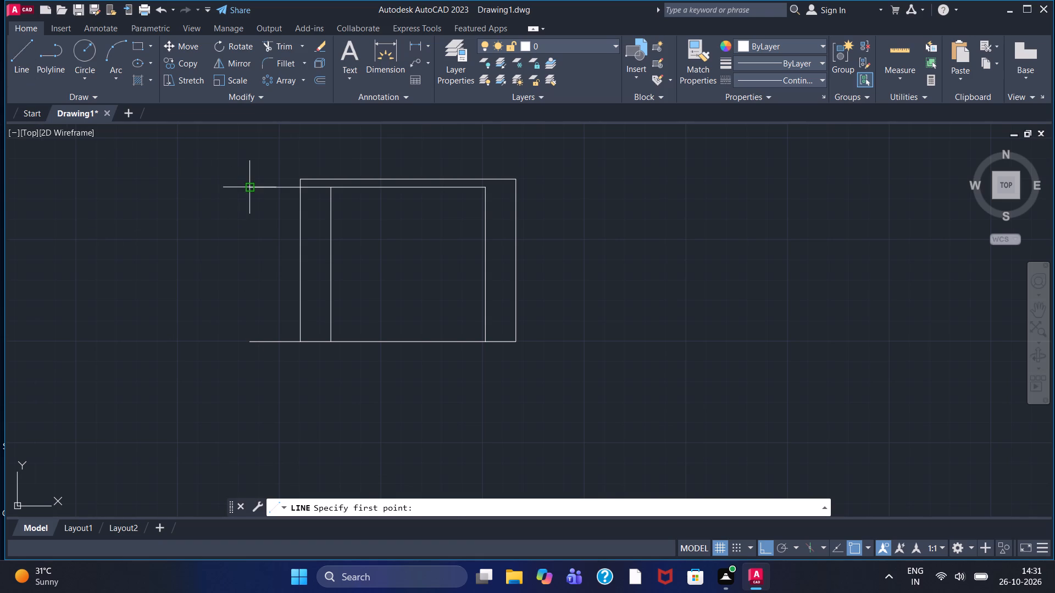
click(249, 187)
text(12)
key(Return)
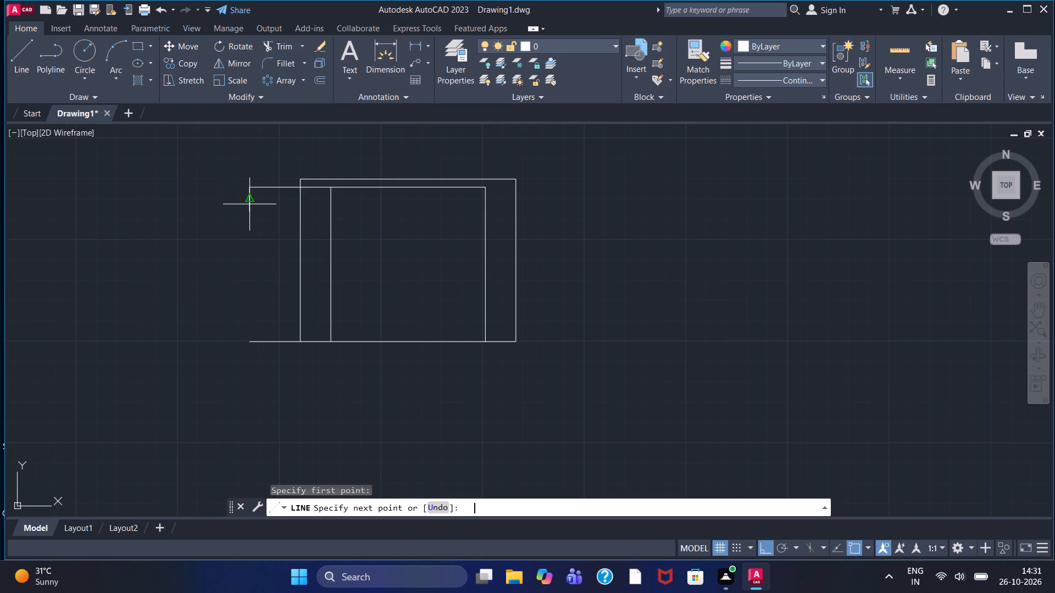
right_click(176, 227)
click(192, 234)
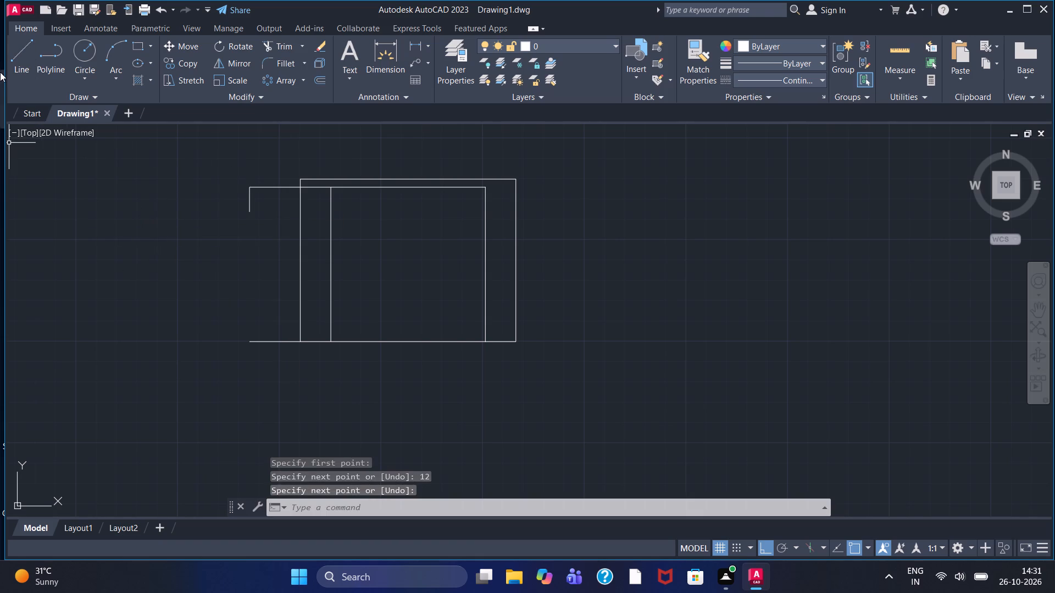
click(14, 63)
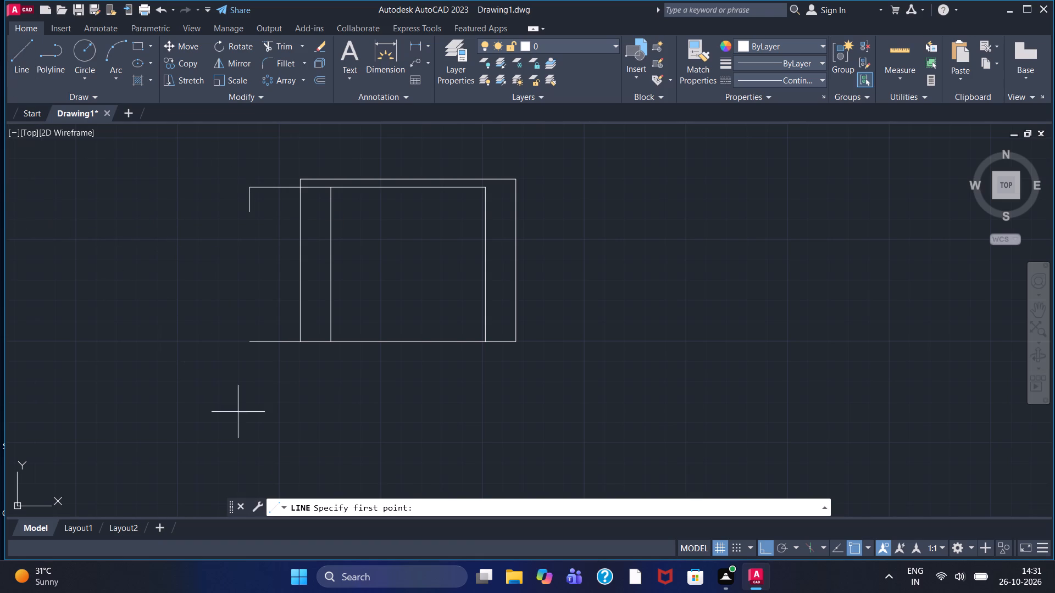
click(248, 342)
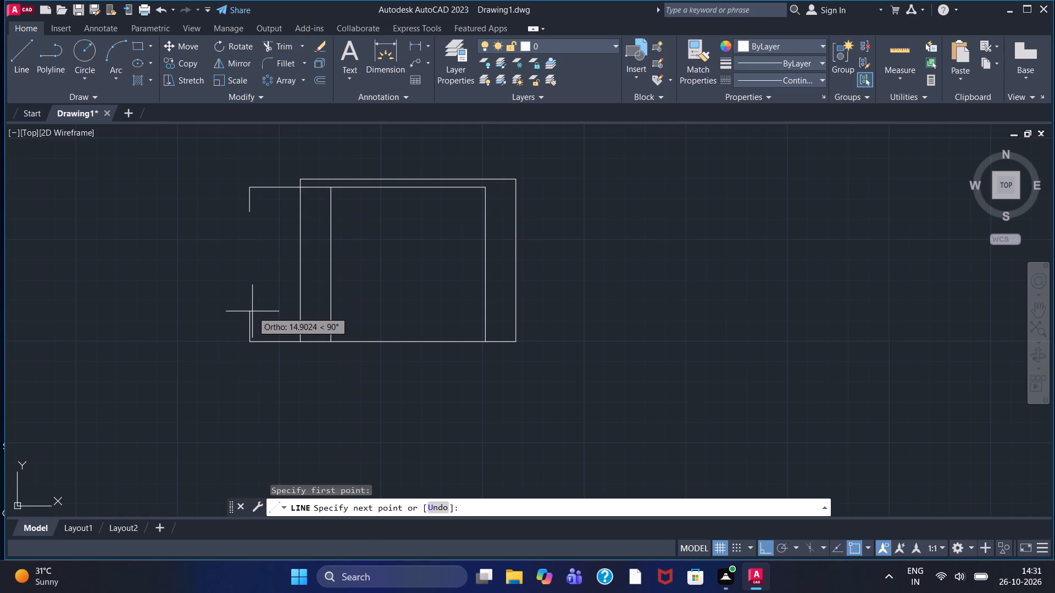
text(12)
key(Return)
right_click(195, 288)
click(221, 293)
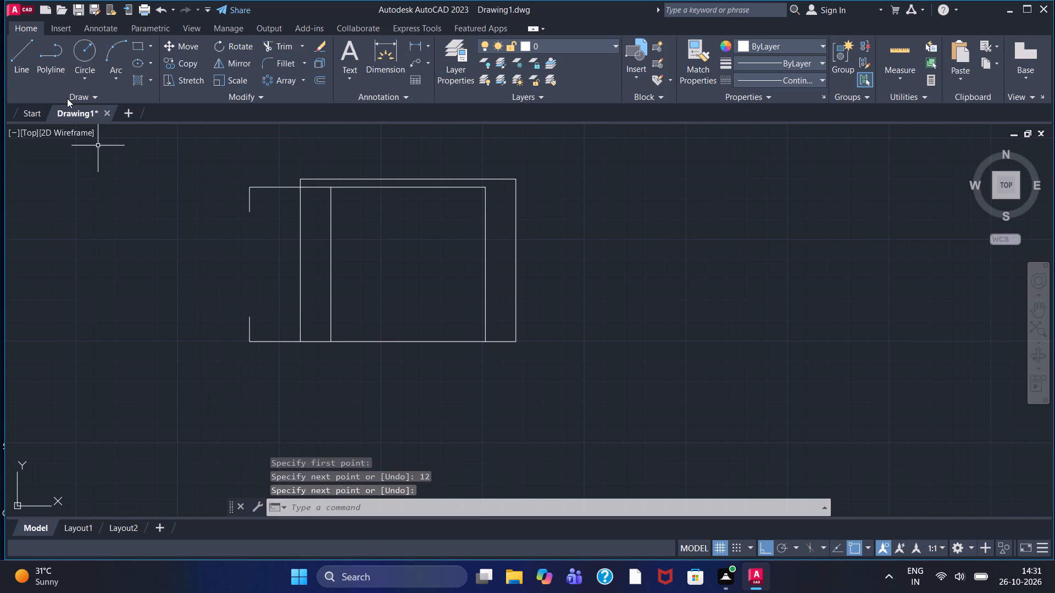
Draw a circle of radius 12 centred on the inner end of each 12-long vertical line.
click(84, 53)
click(249, 214)
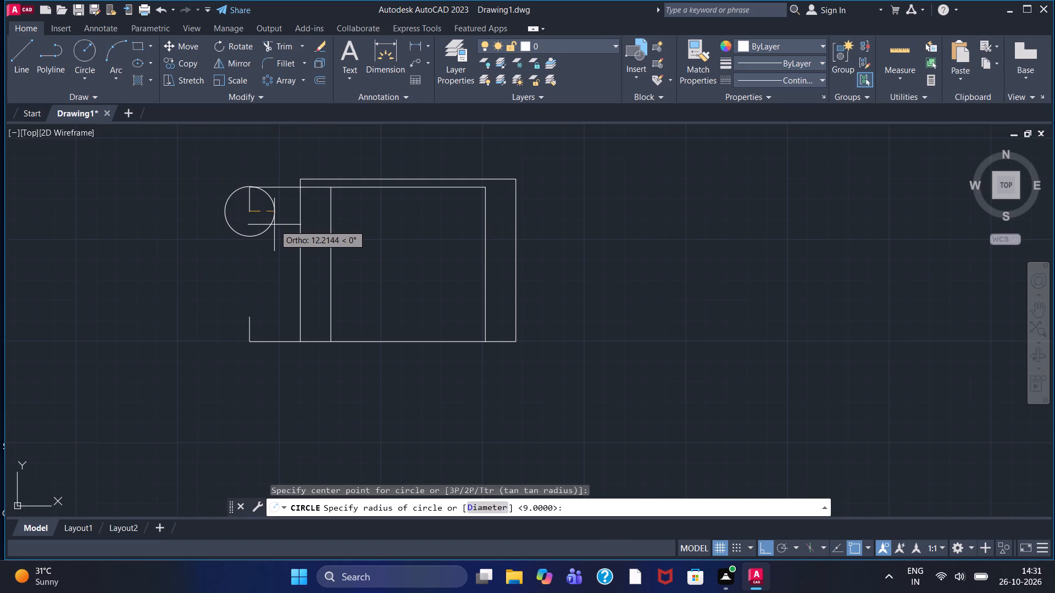
text(12)
key(Return)
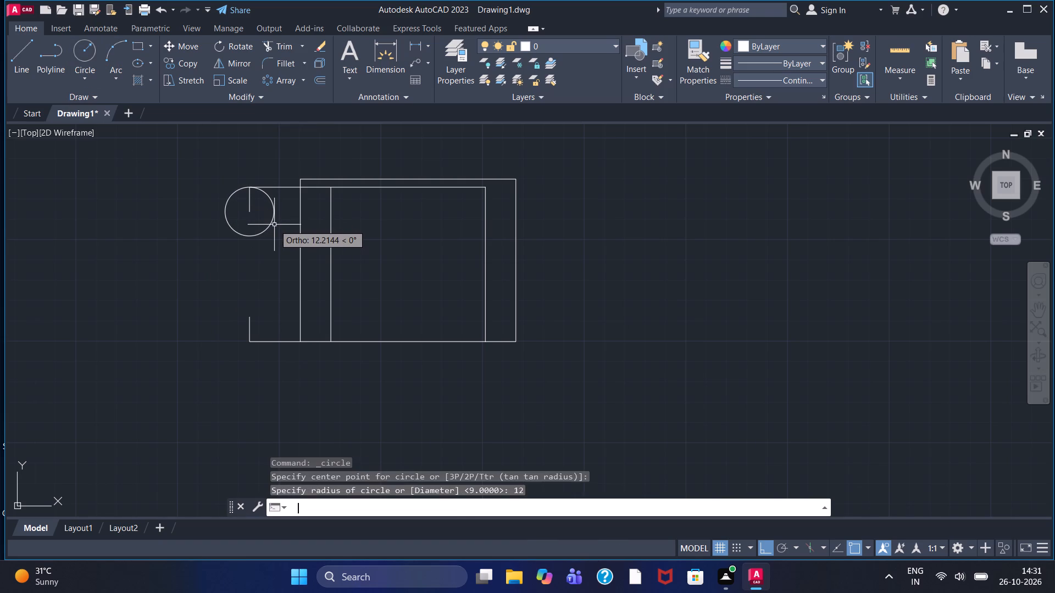
click(77, 47)
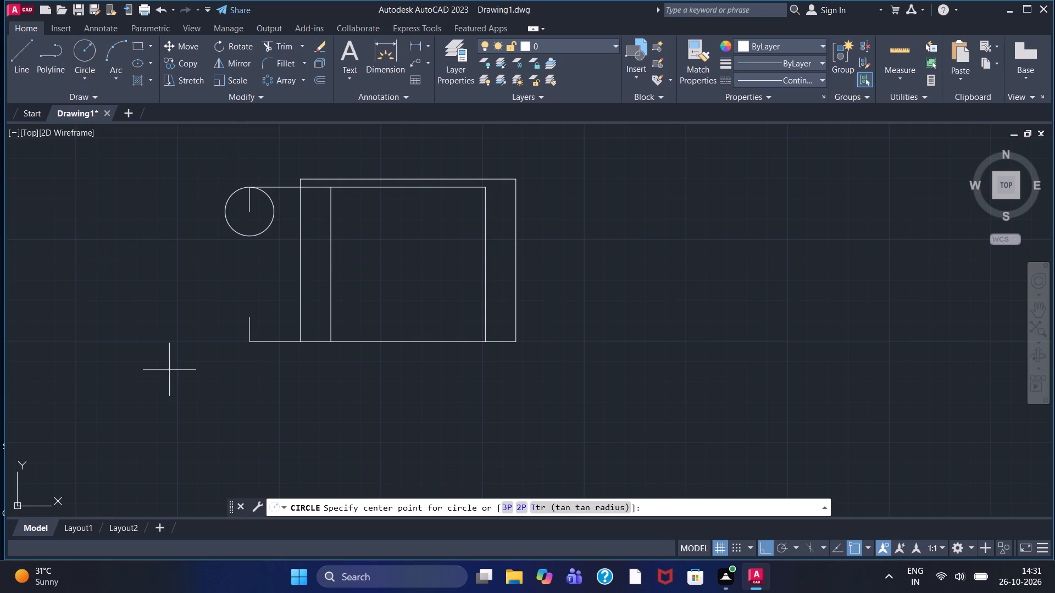
click(252, 320)
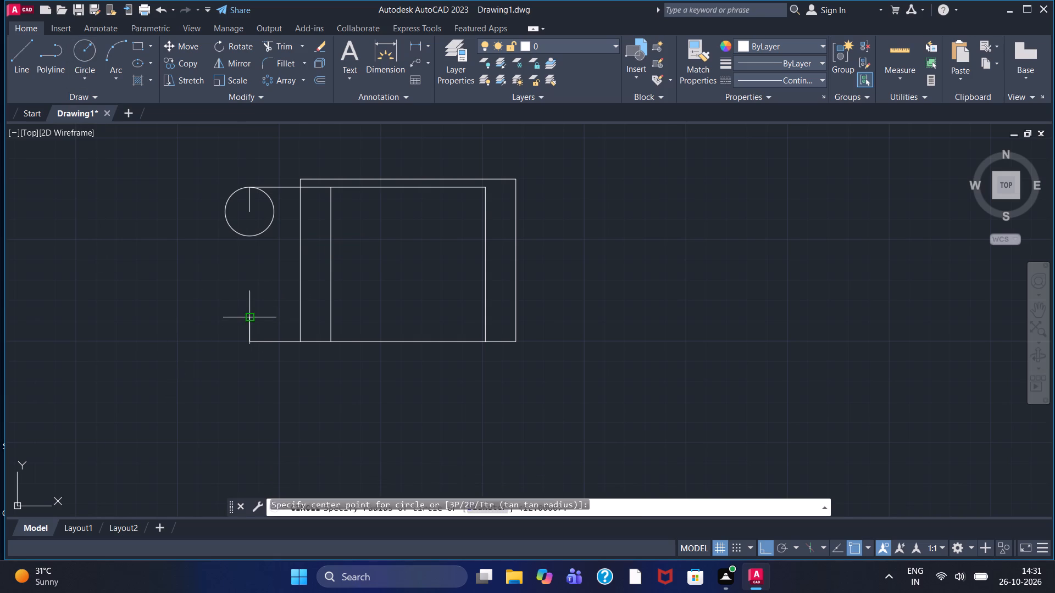
text(12)
key(Return)
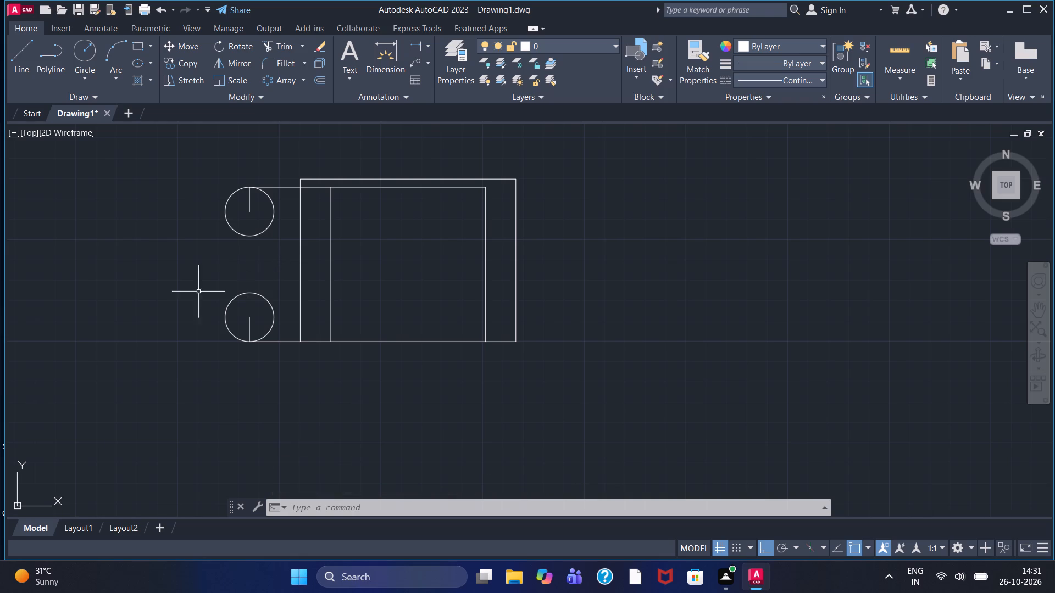
Draw horizontal lines from the upper circle's bottom point and the lower circle's top point to just past the body's left outer edge.
click(23, 49)
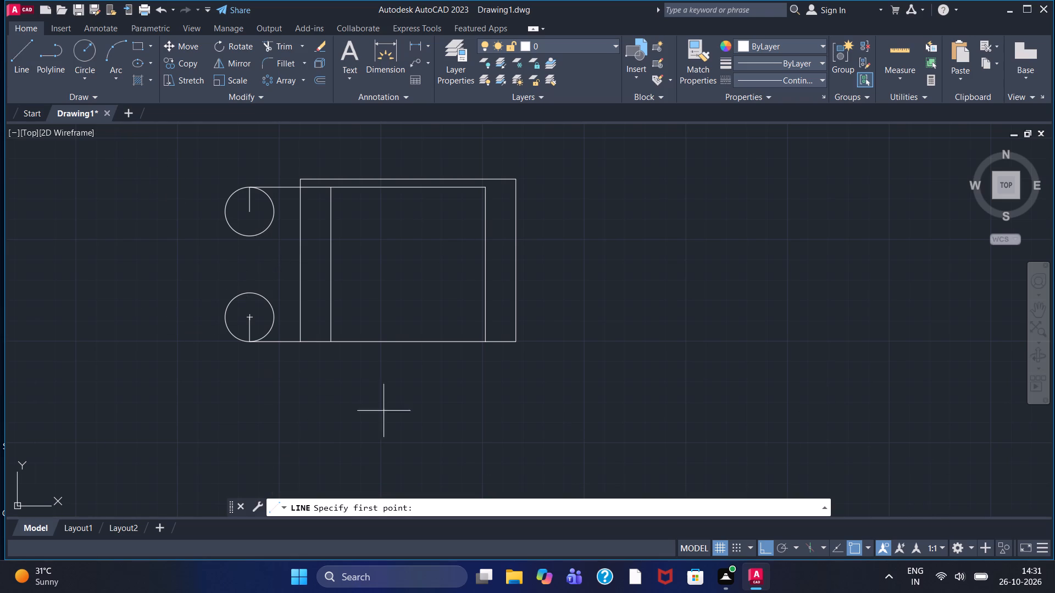
click(249, 239)
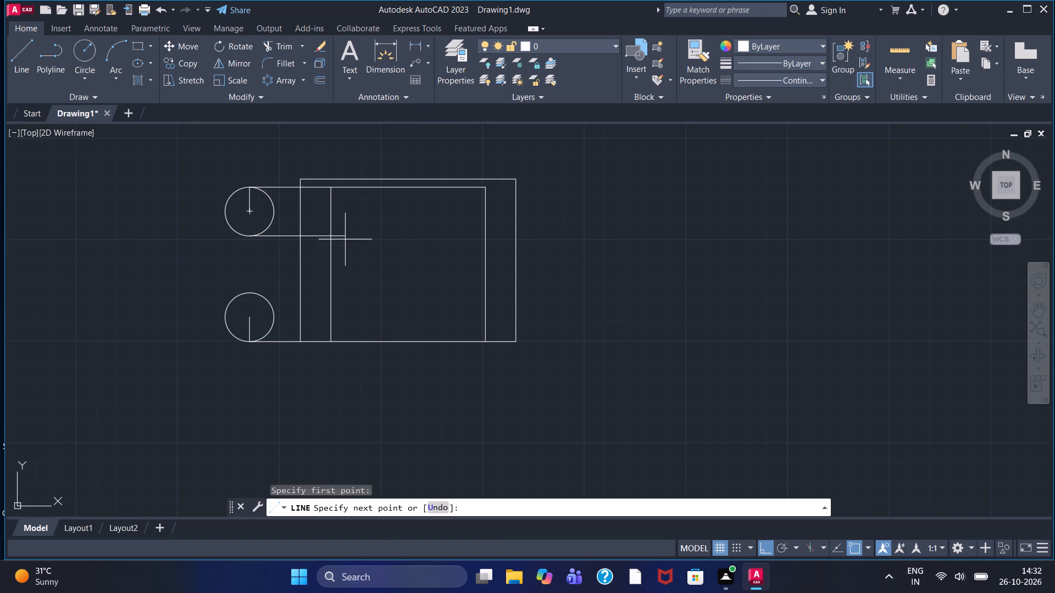
scroll(310, 232, up, 2)
click(306, 232)
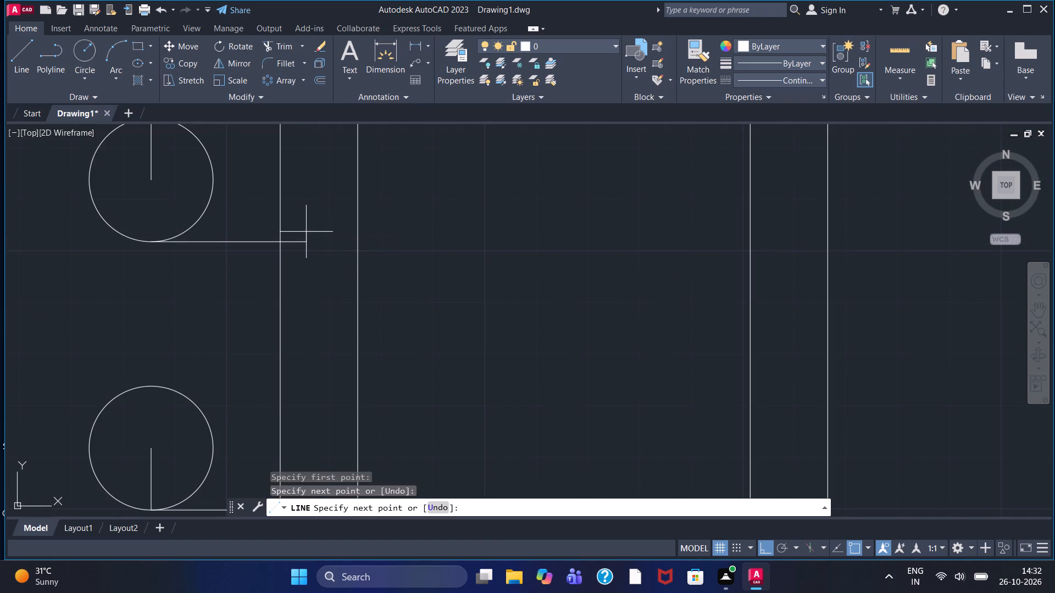
right_click(306, 232)
click(340, 239)
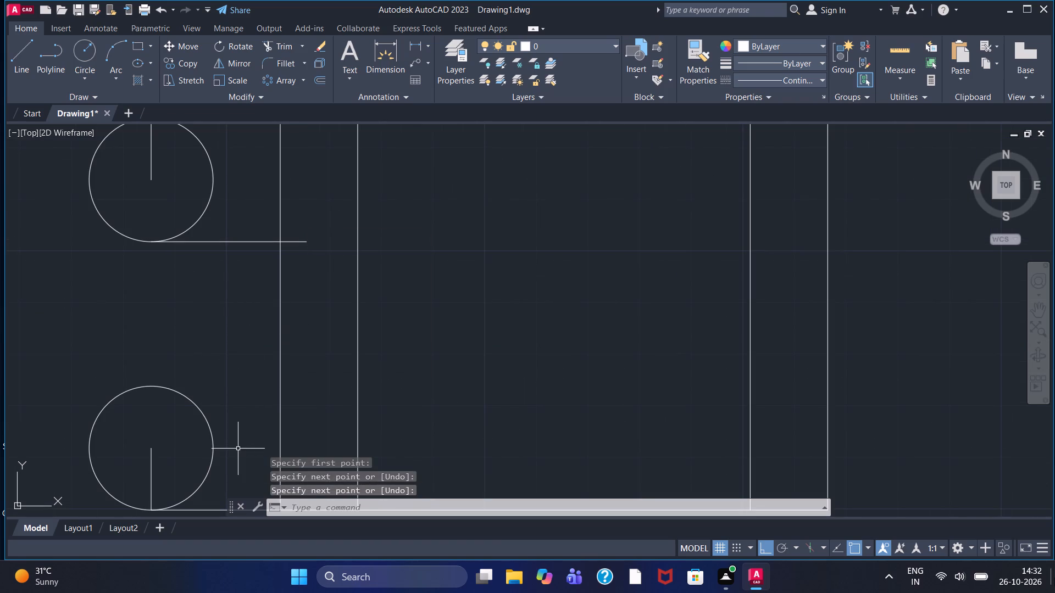
click(15, 48)
click(154, 382)
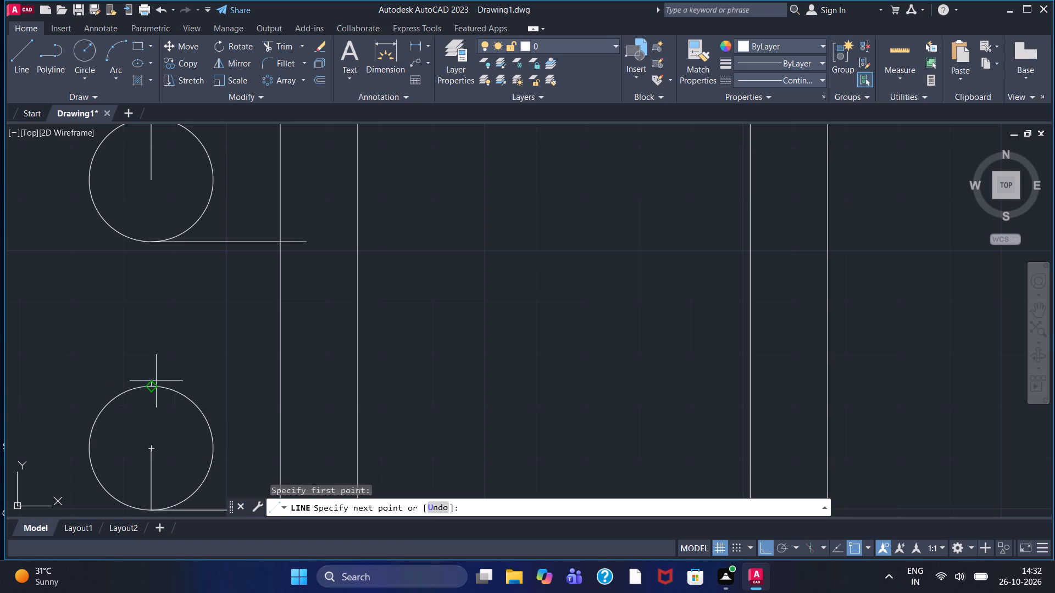
click(303, 391)
right_click(302, 390)
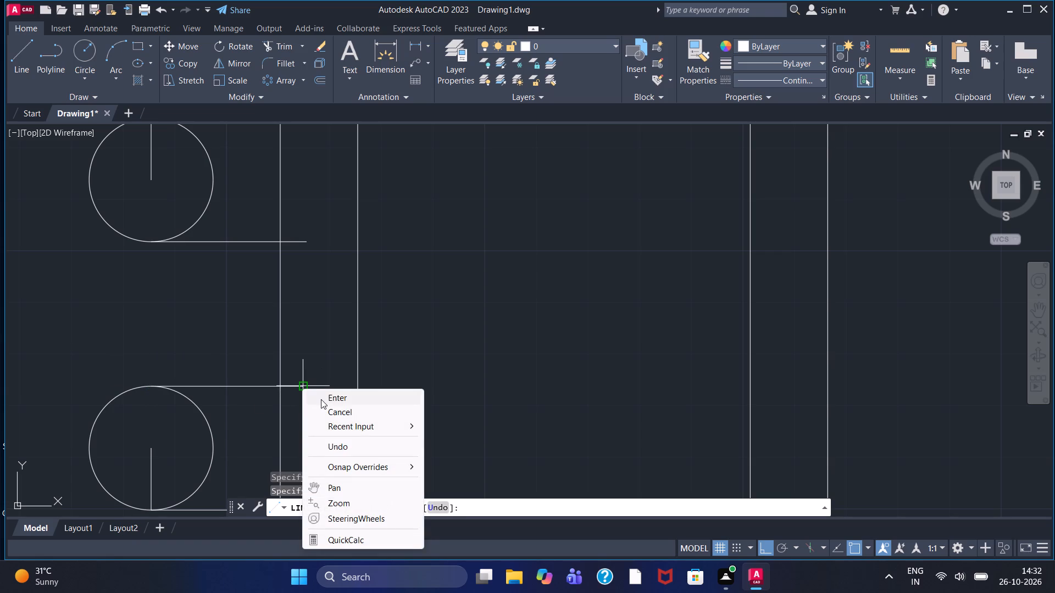
drag(321, 399, 322, 392)
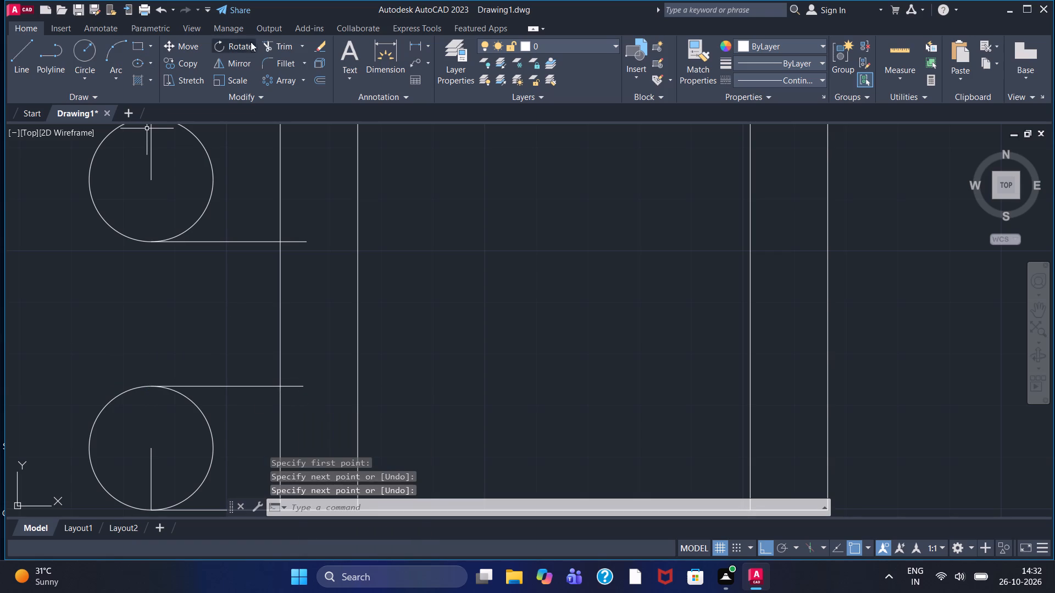
Trim both horizontal lines at the body's left outer edge and remove the right halves of the two radius-12 circles.
click(275, 46)
click(296, 242)
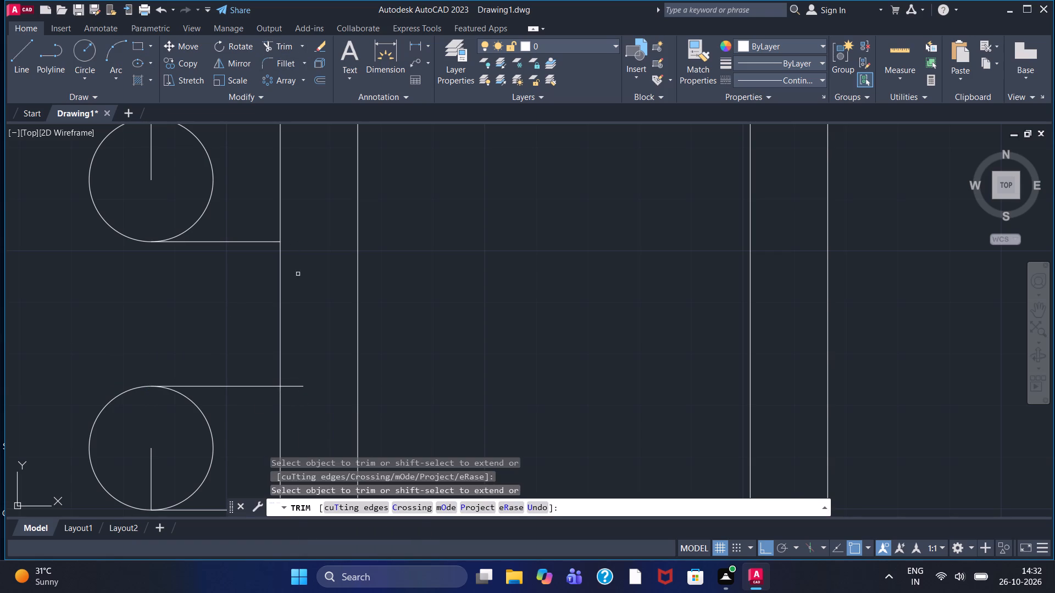
click(296, 388)
scroll(298, 383, down, 1)
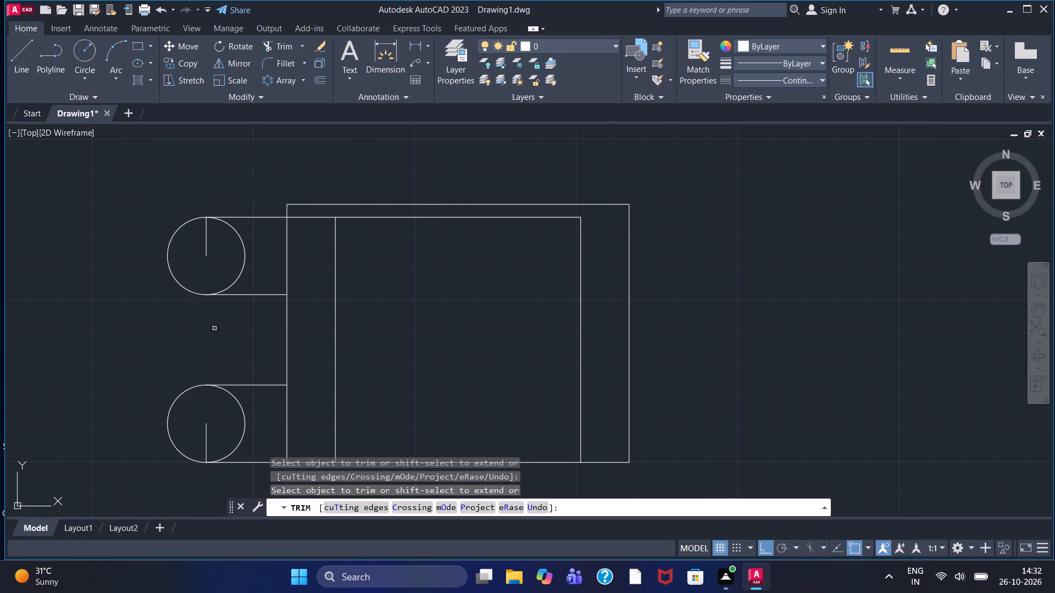
click(245, 257)
click(245, 432)
Draw a hole circle of radius 4 at the centre of each rounded lug on the left.
click(79, 49)
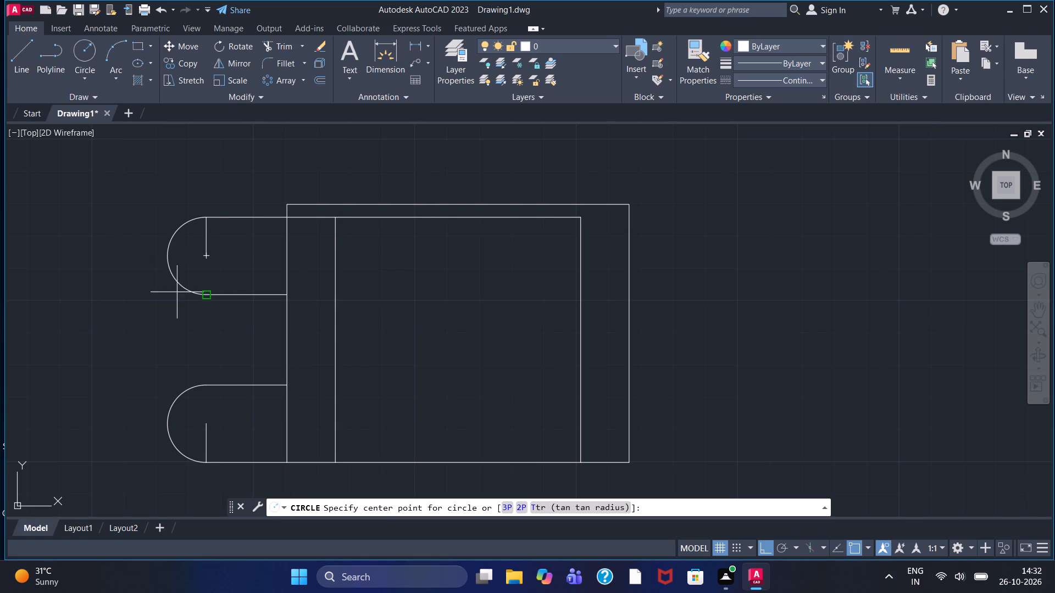
click(208, 259)
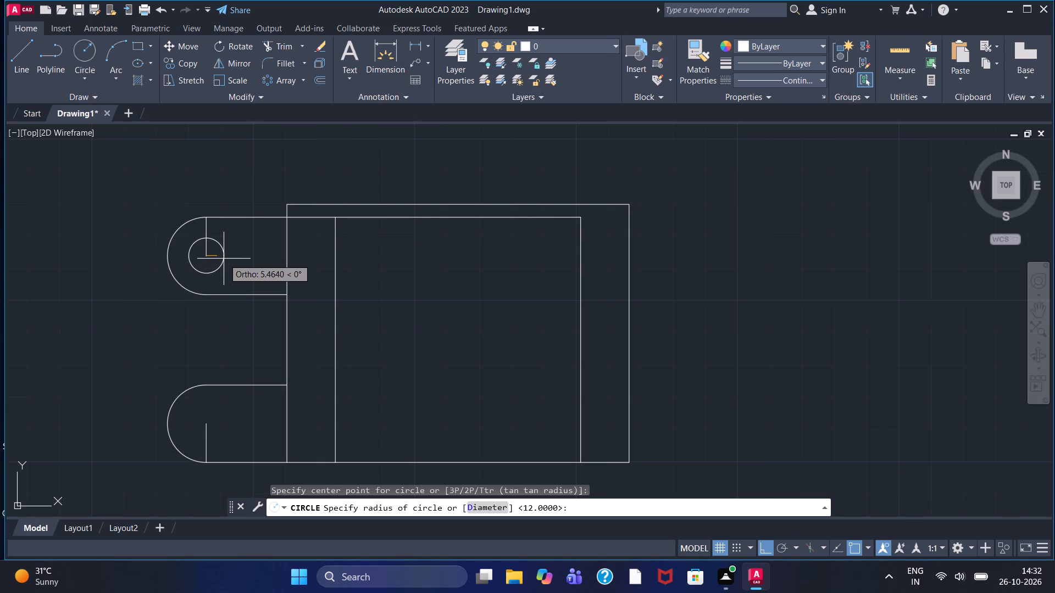
key(4)
key(Return)
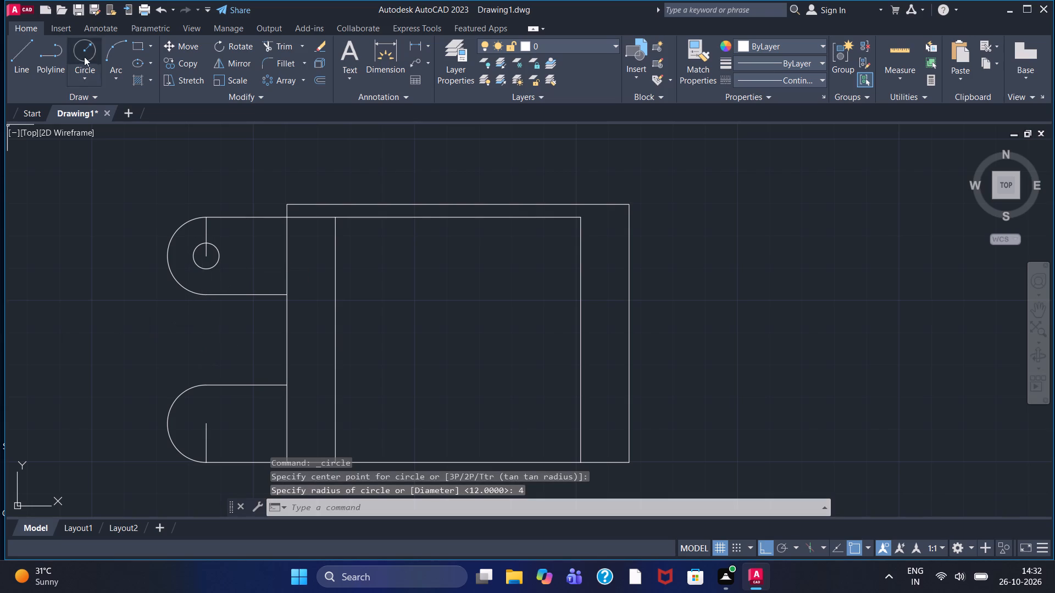
click(86, 46)
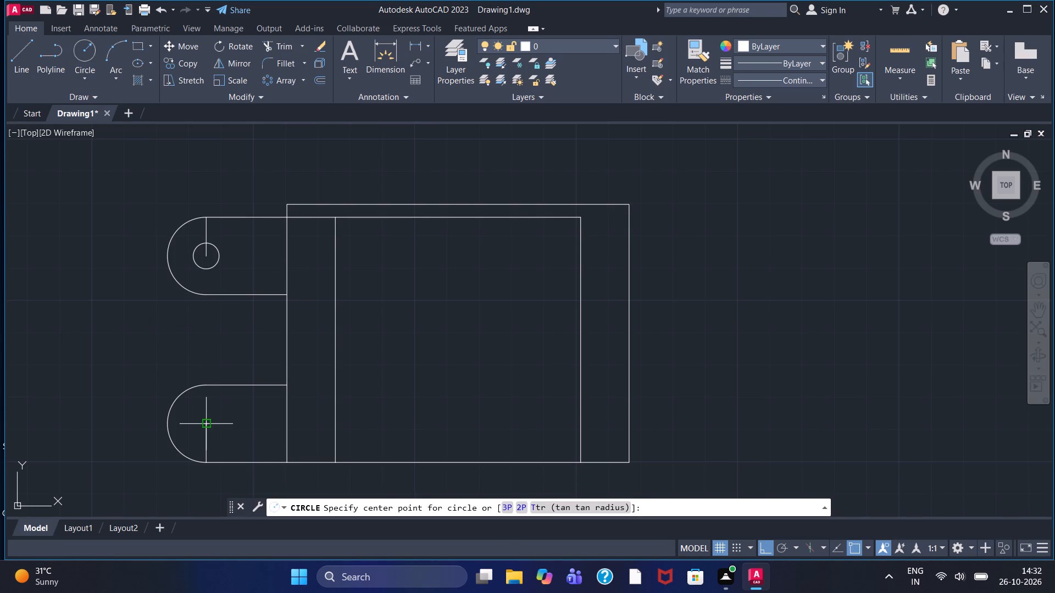
click(209, 422)
key(4)
key(Return)
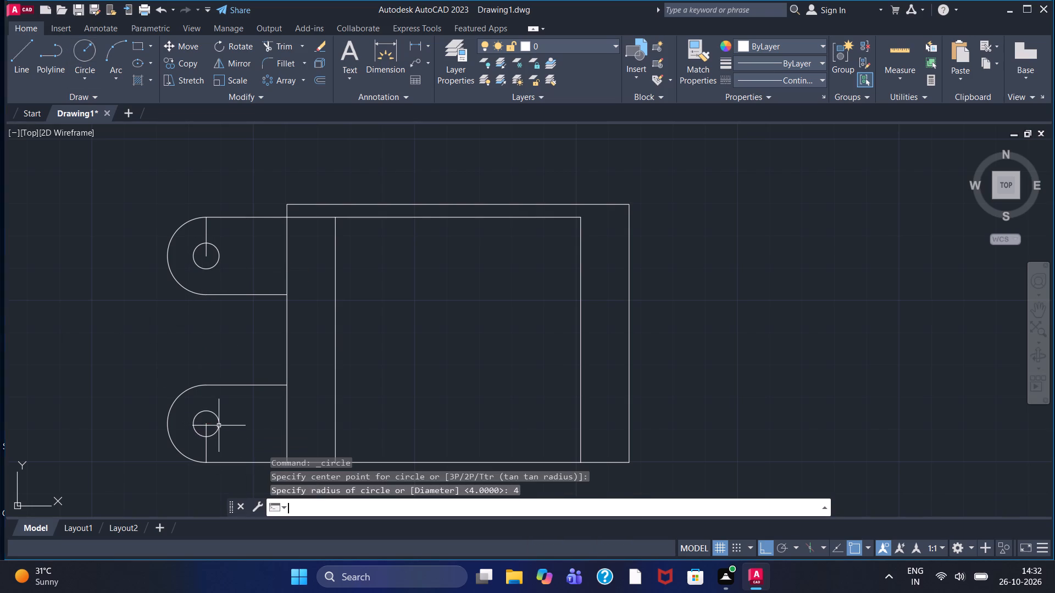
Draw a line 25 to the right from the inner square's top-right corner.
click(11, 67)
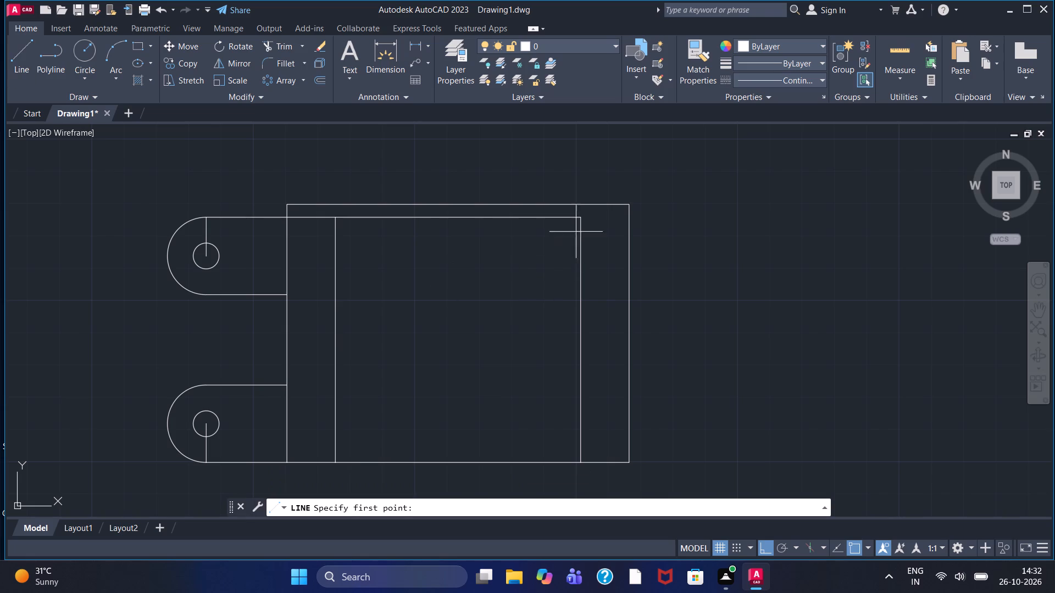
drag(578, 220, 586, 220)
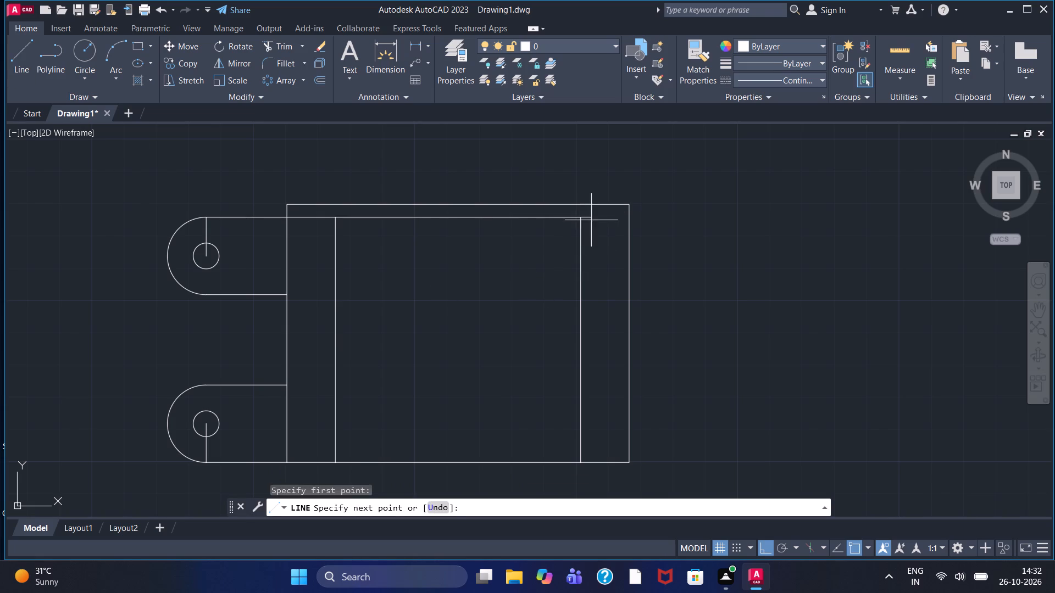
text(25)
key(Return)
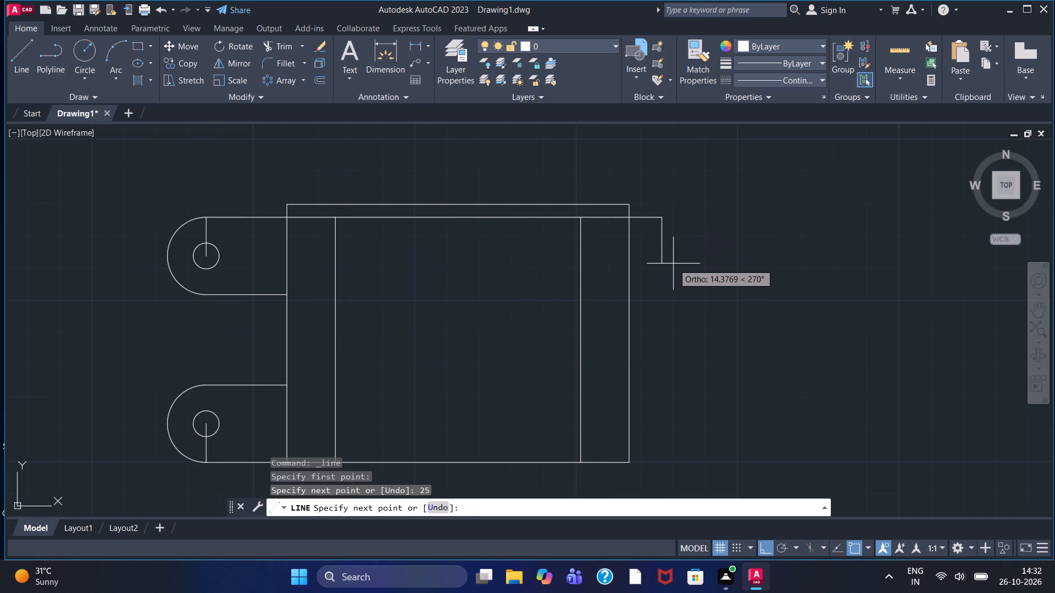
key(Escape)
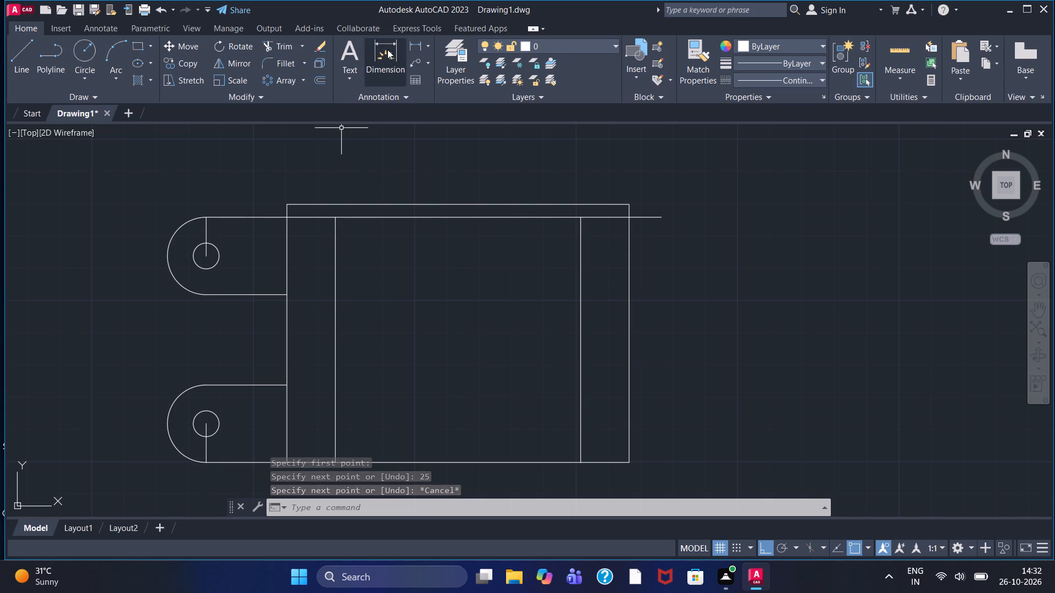
Check the horizontal distance from the inner square's top-left corner to the upper left lug's arc start with a temporary linear dimension.
click(410, 47)
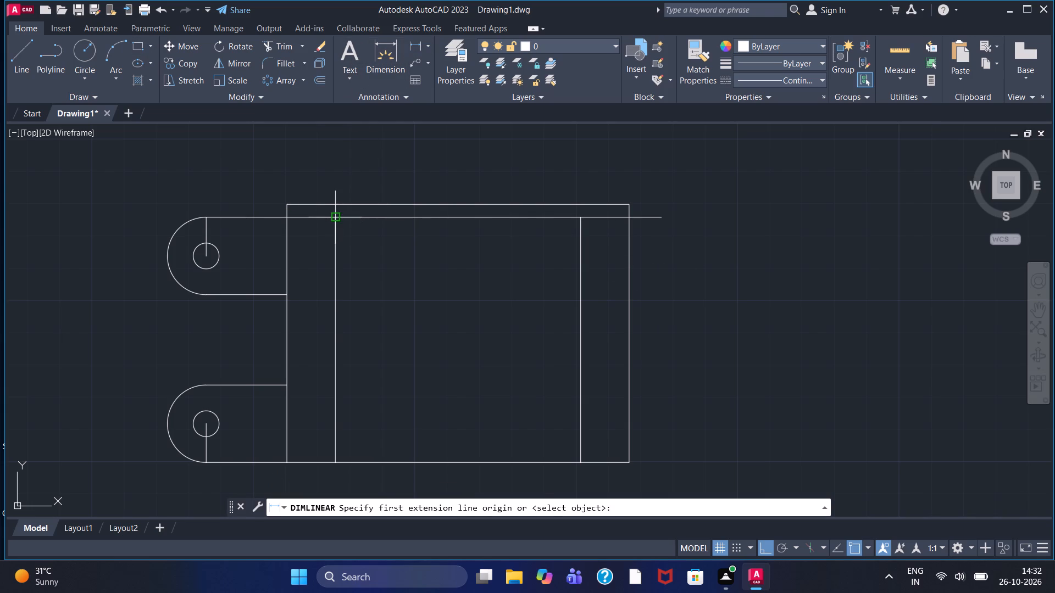
click(334, 217)
drag(209, 216, 210, 204)
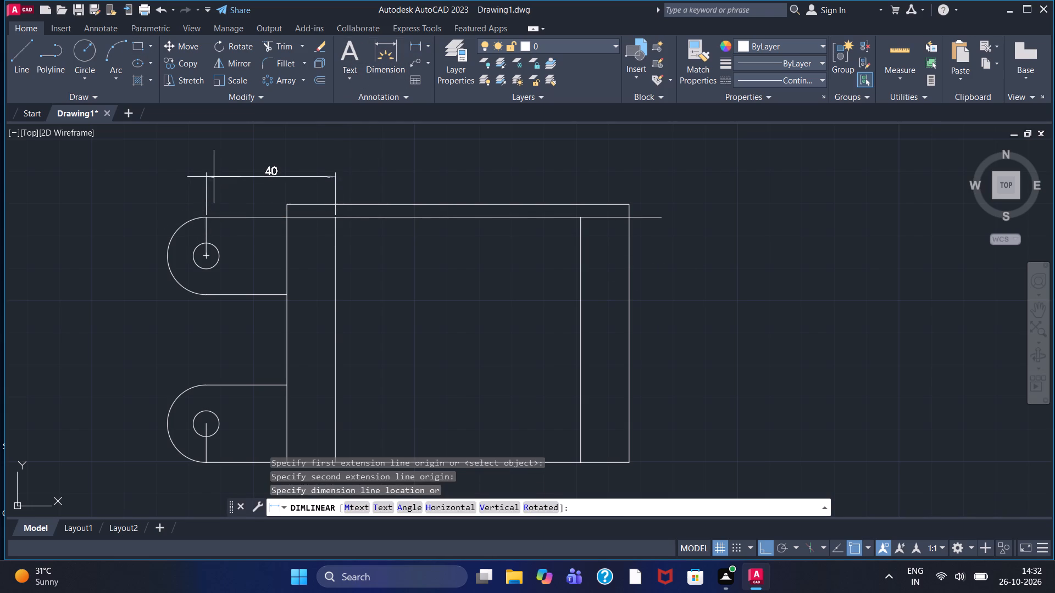
key(Escape)
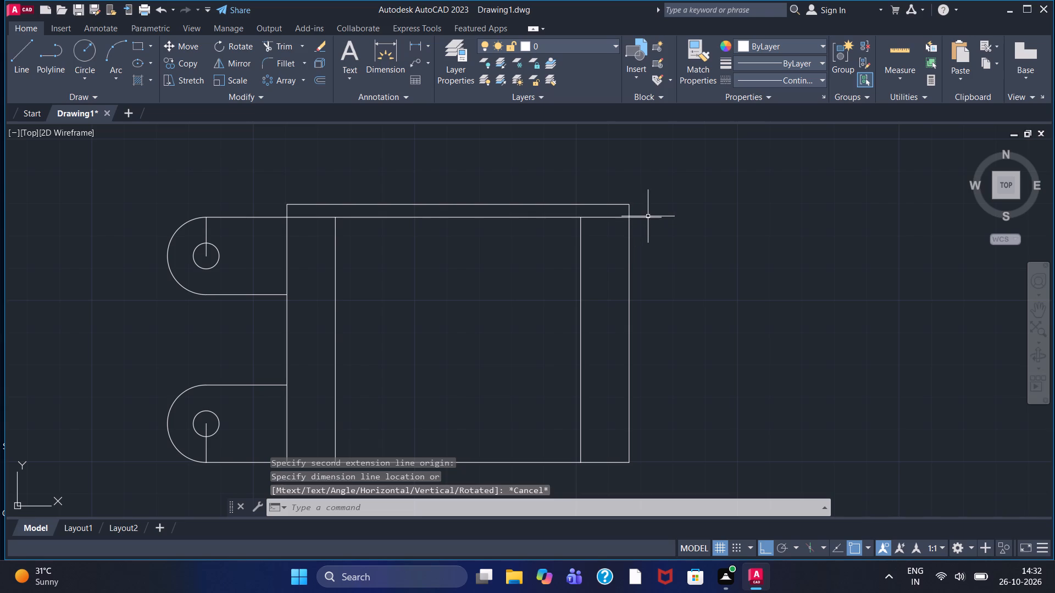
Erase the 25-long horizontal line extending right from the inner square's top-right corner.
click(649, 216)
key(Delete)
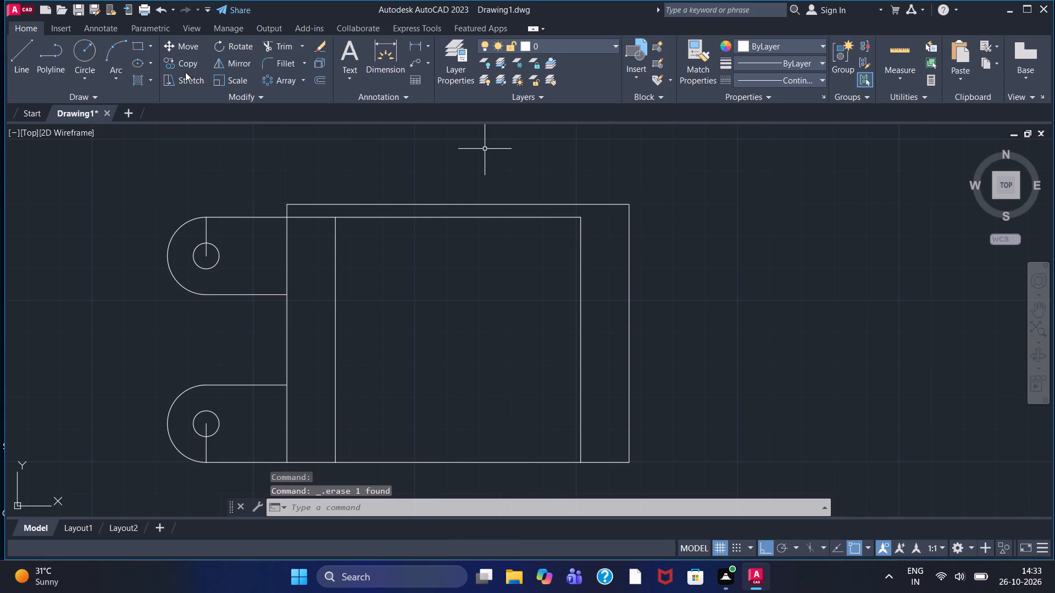
Draw a line from the inner square's top-right corner, 40 to the right and 12 down.
click(31, 57)
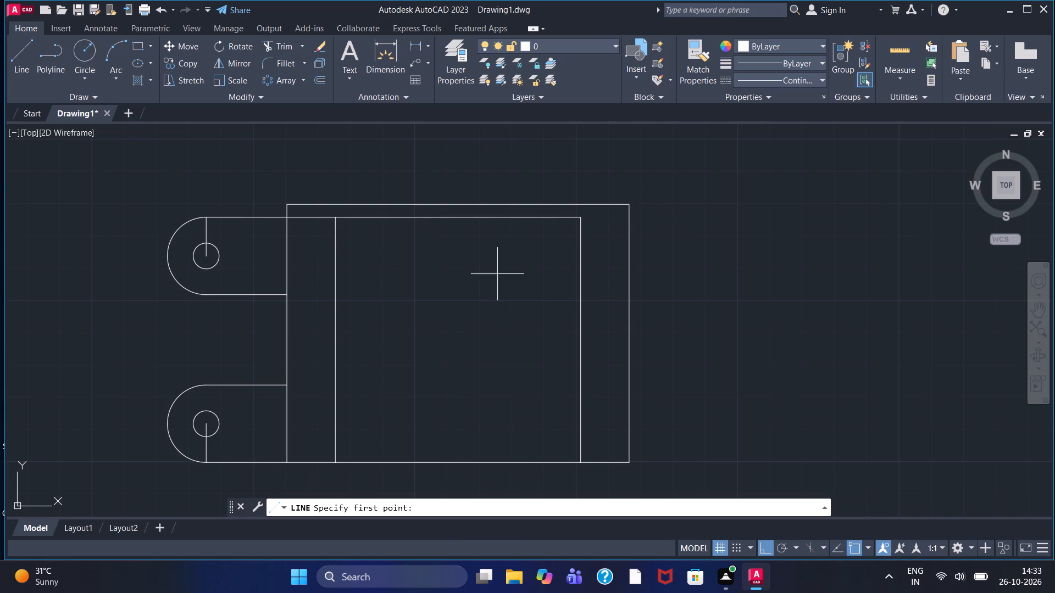
click(581, 219)
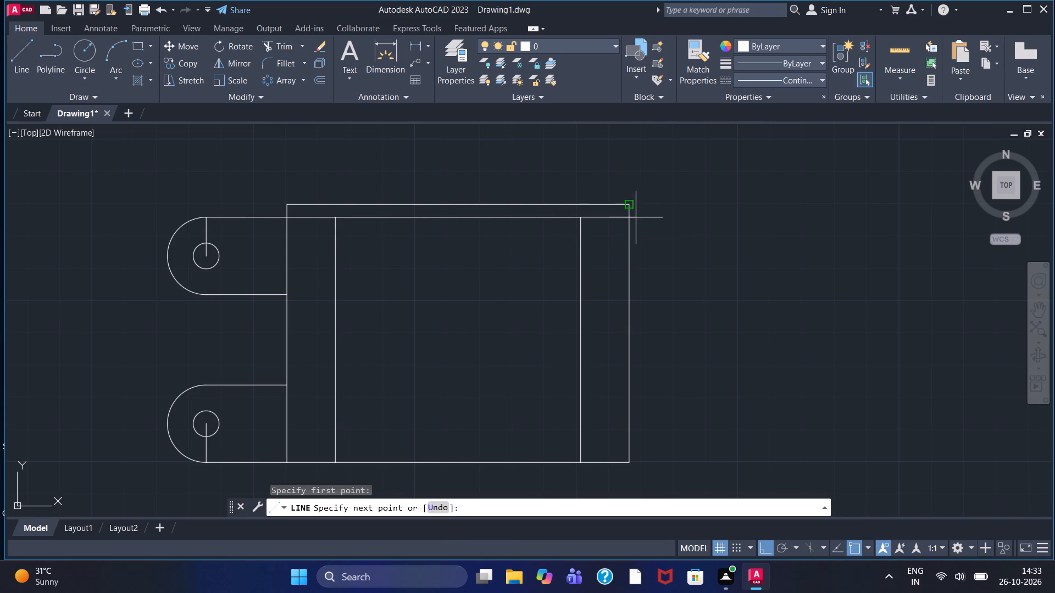
text(40)
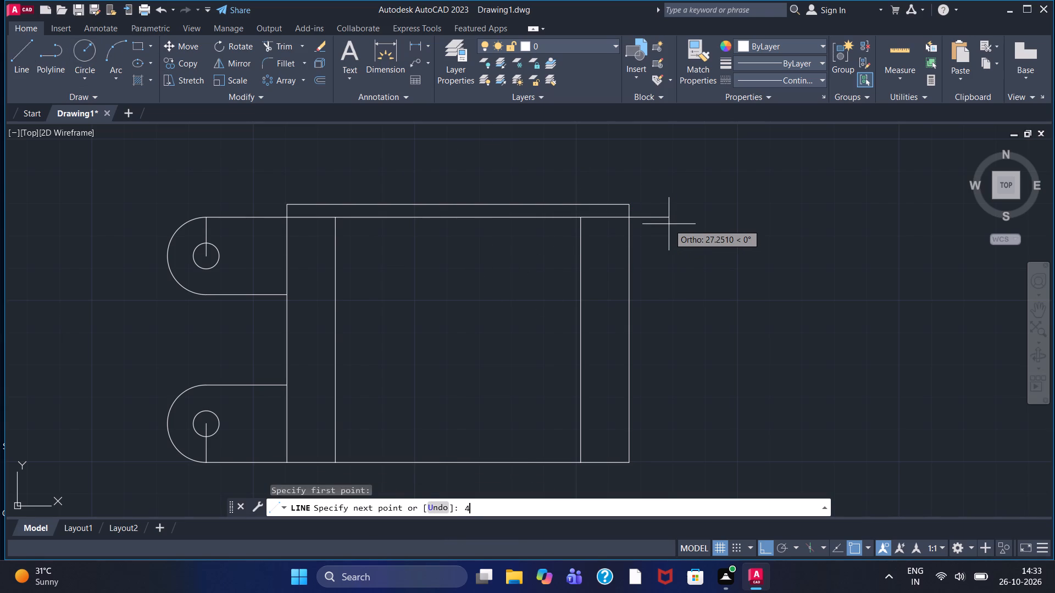
key(Return)
text(12)
key(Return)
right_click(724, 250)
click(739, 257)
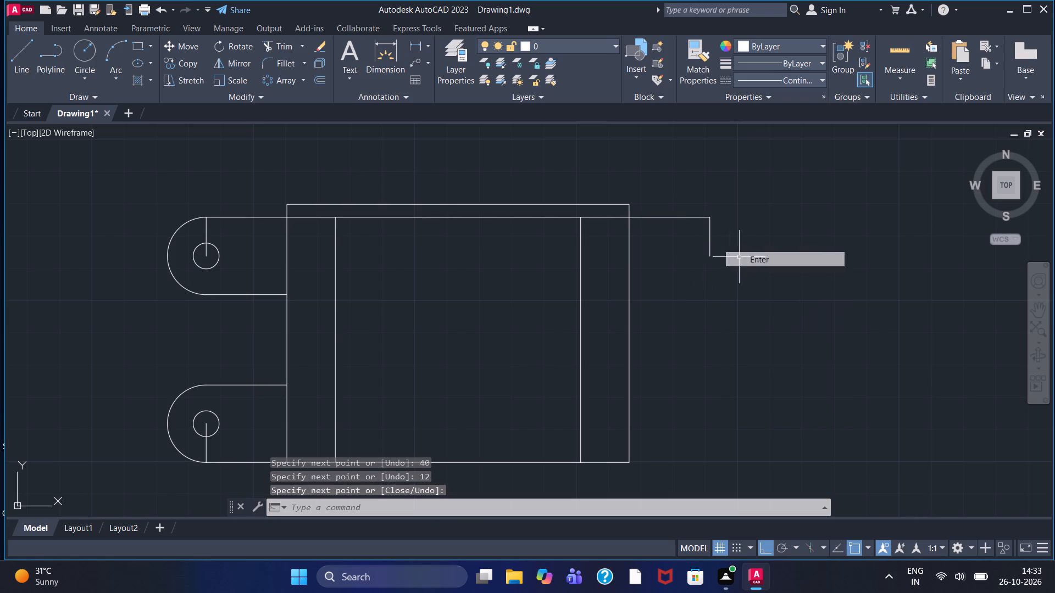
Draw a line from the inner square's bottom-right corner, 40 to the right and 12 up.
click(20, 69)
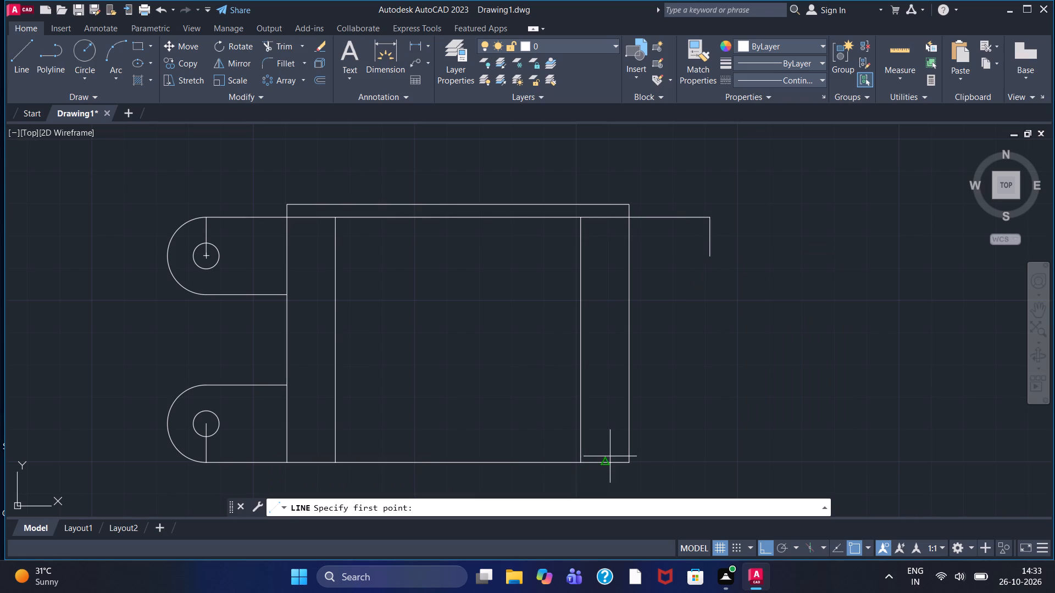
click(580, 462)
text(40)
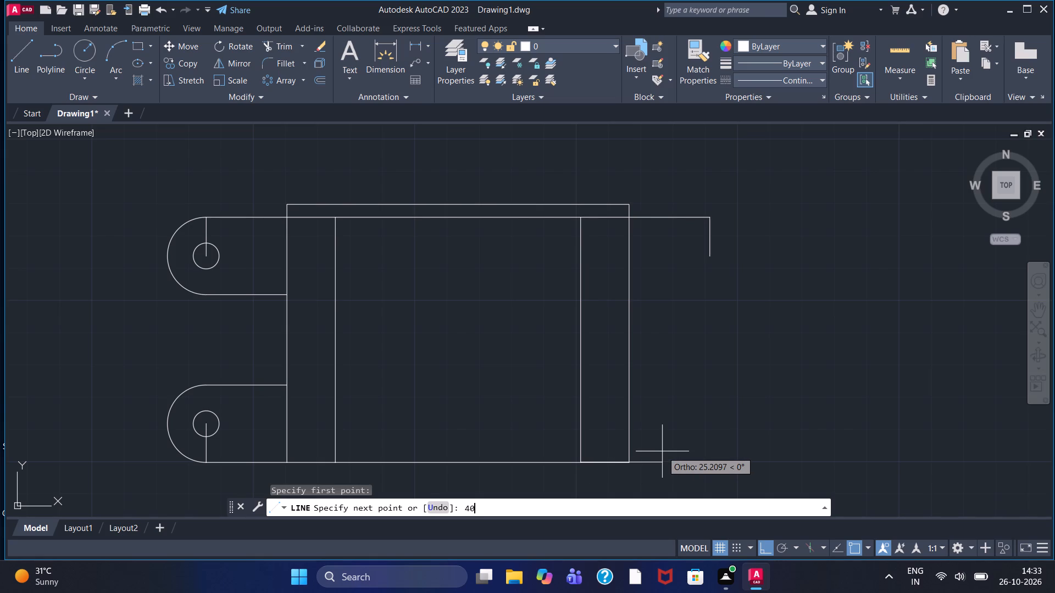
key(Return)
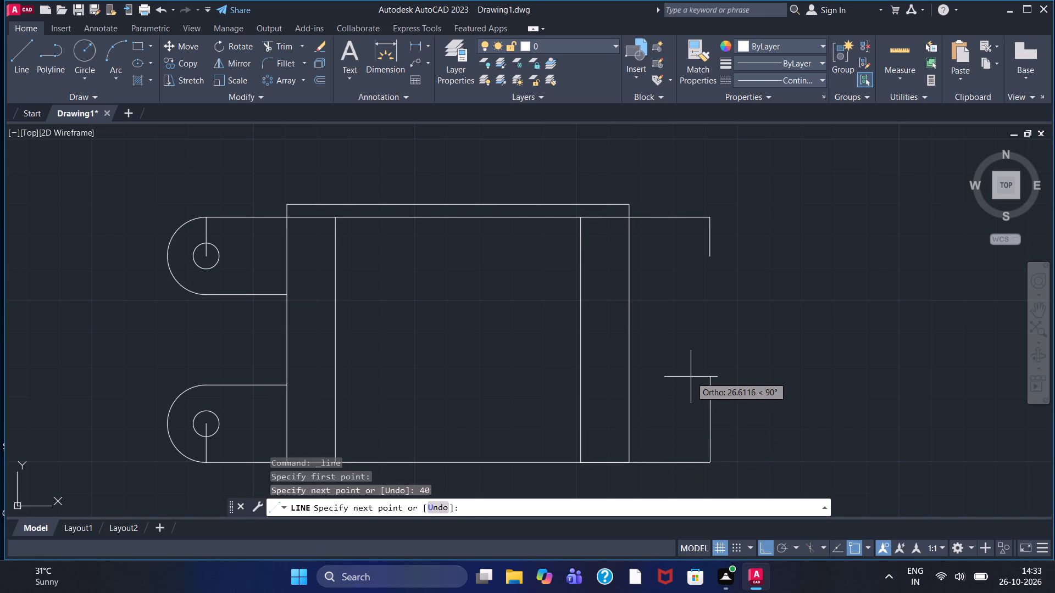
text(12)
key(Return)
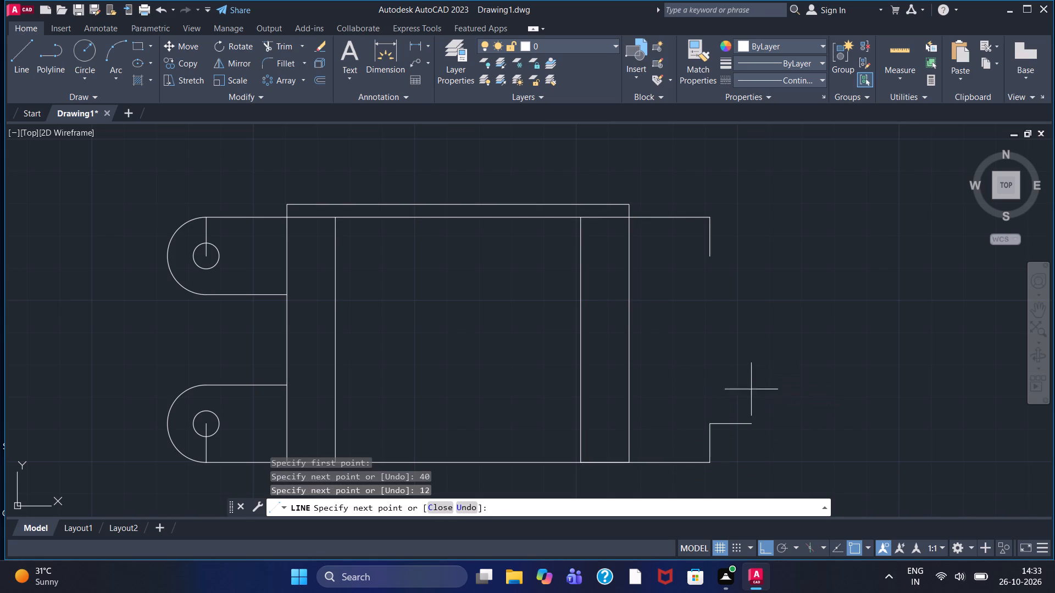
right_click(820, 433)
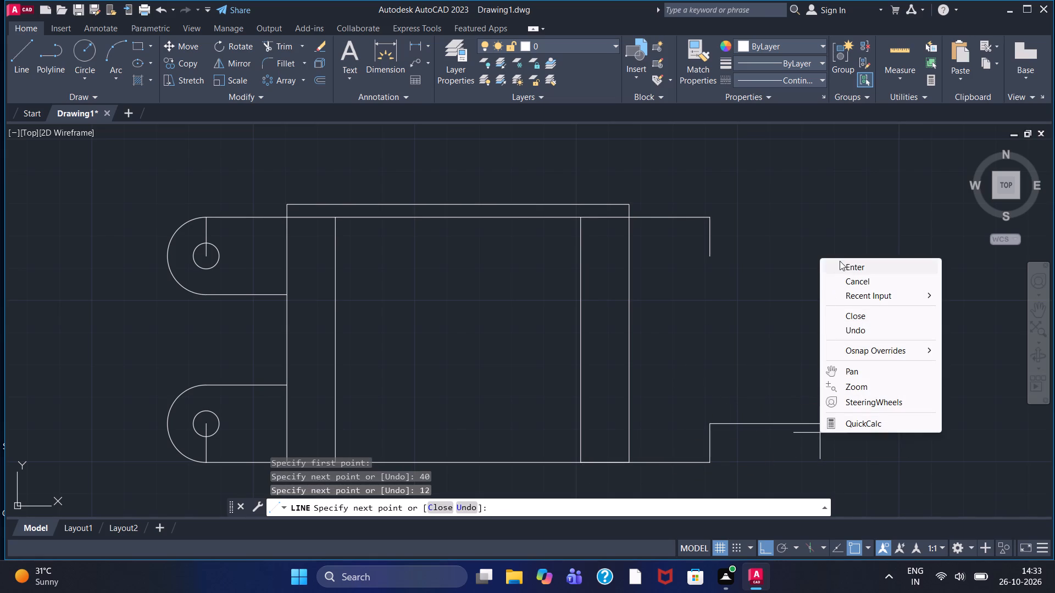
click(841, 267)
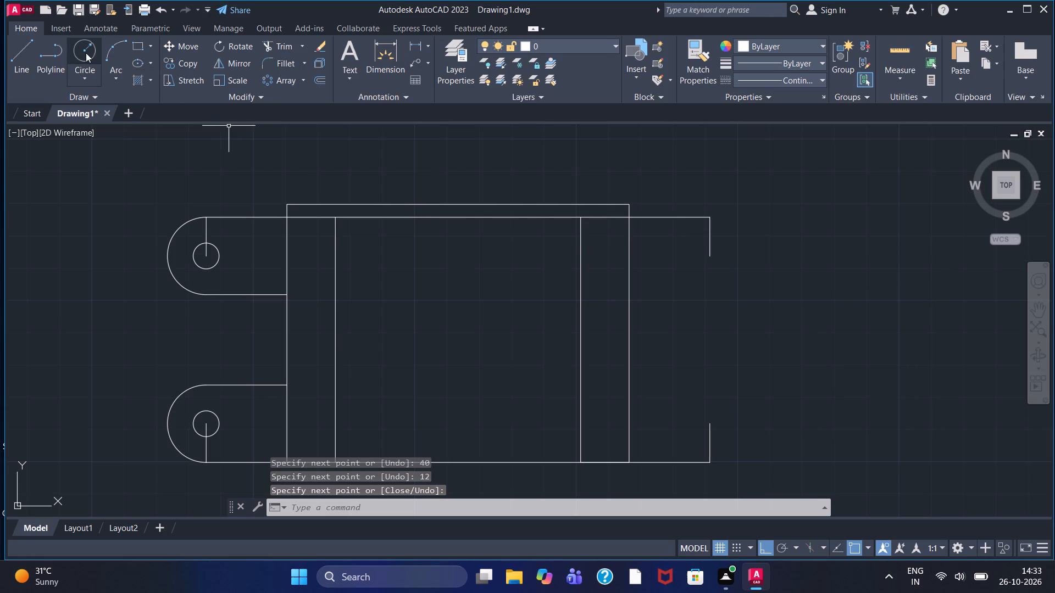
Draw a circle of radius 12 at the free end of each 12-long vertical line on the right side.
click(86, 53)
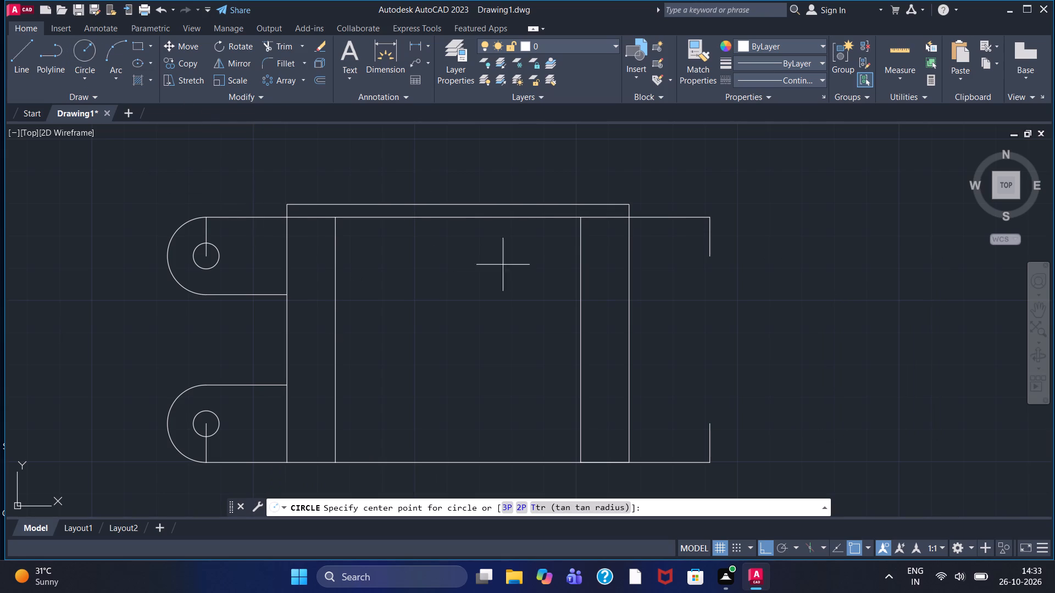
click(708, 258)
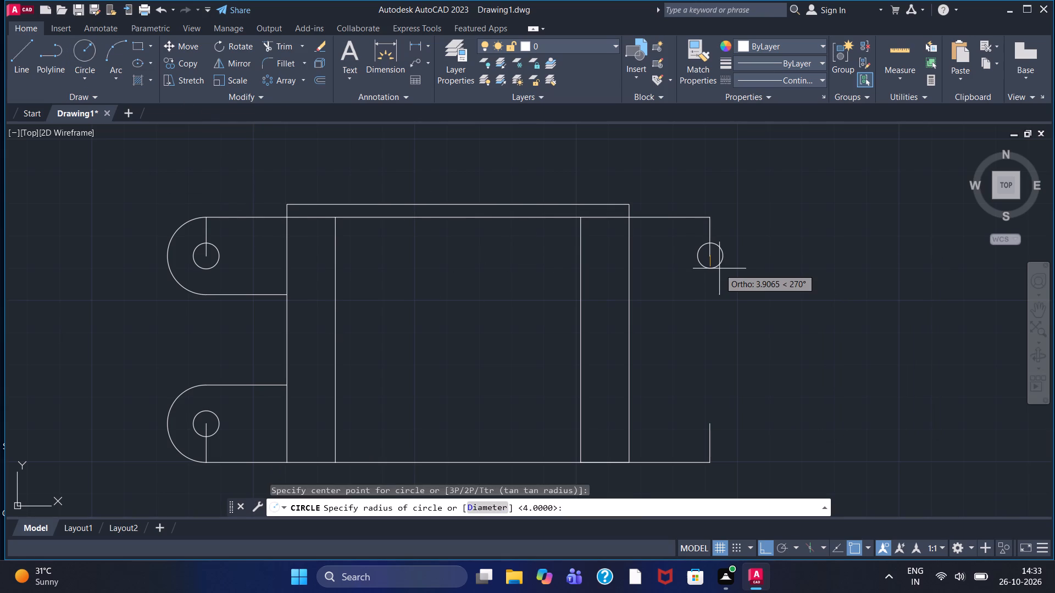
text(12)
key(Return)
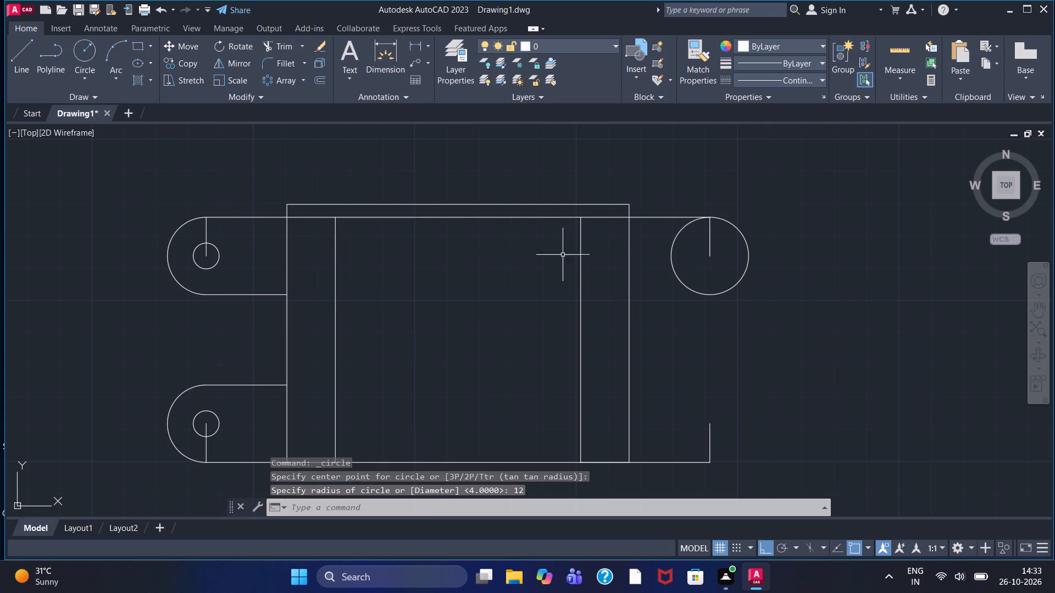
click(79, 56)
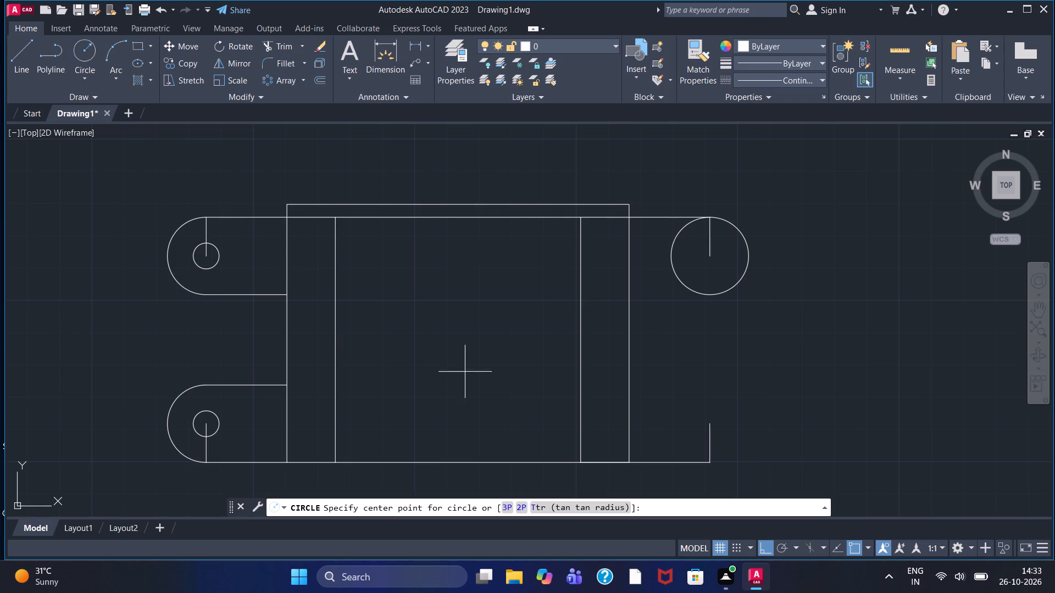
double_click(708, 422)
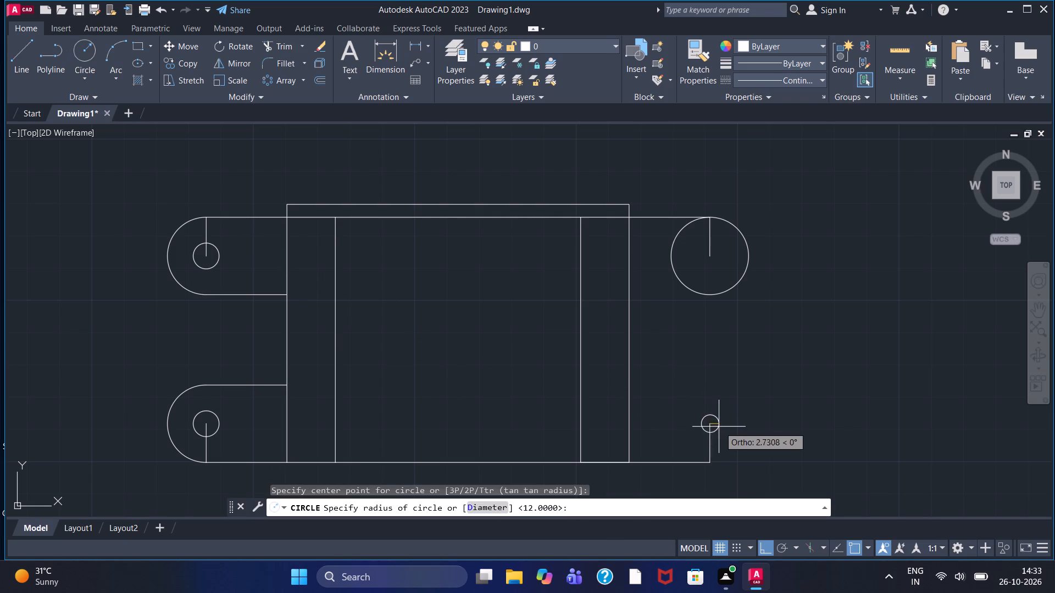
text(12)
key(Return)
right_click(717, 325)
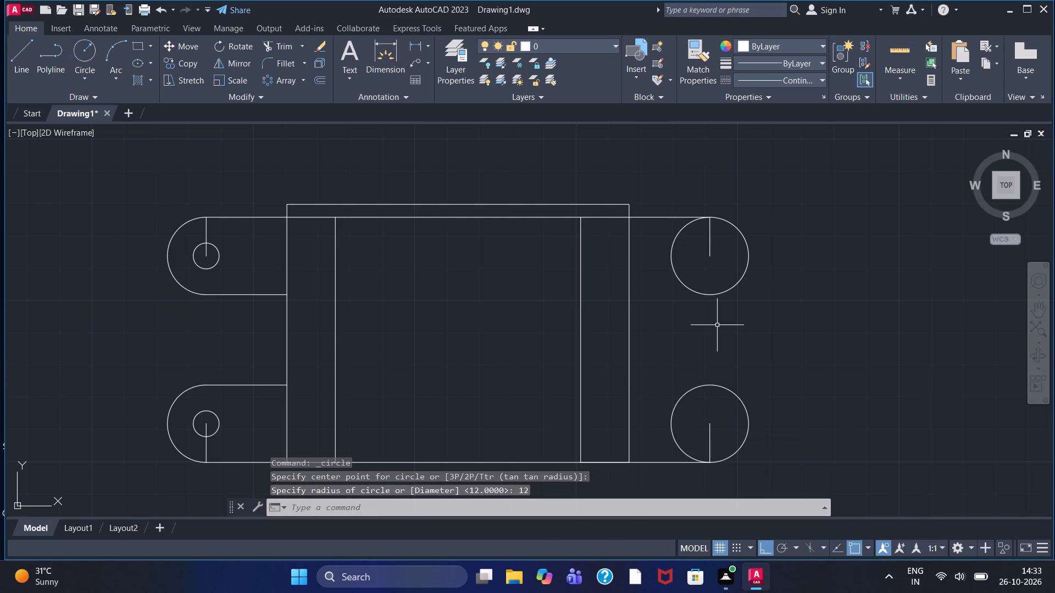
Draw horizontal lines from the upper right circle's bottom and the lower right circle's top leftwards past the body's right edge.
click(13, 65)
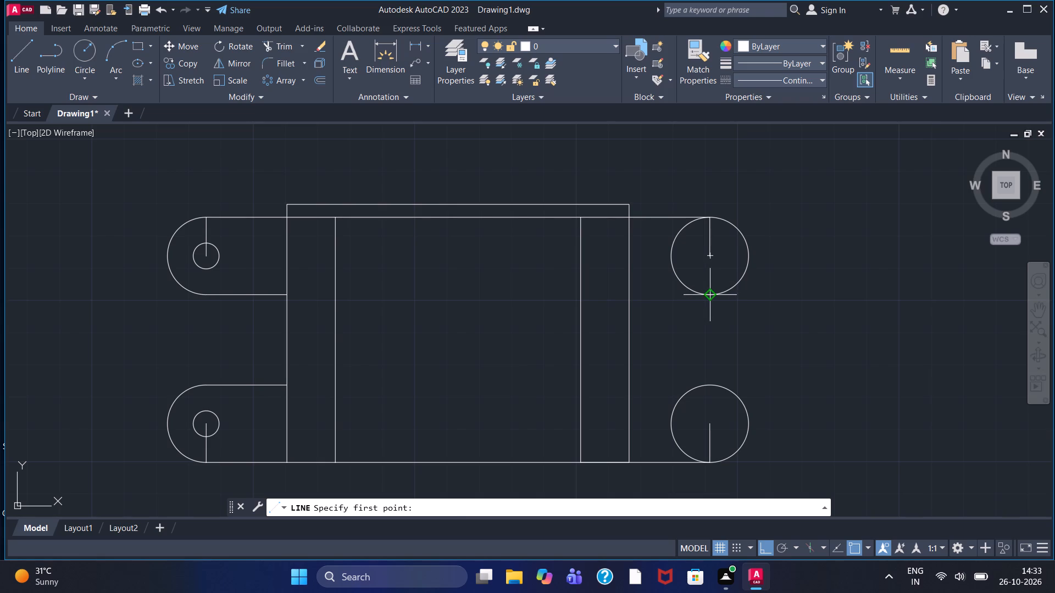
click(710, 296)
click(612, 296)
right_click(612, 296)
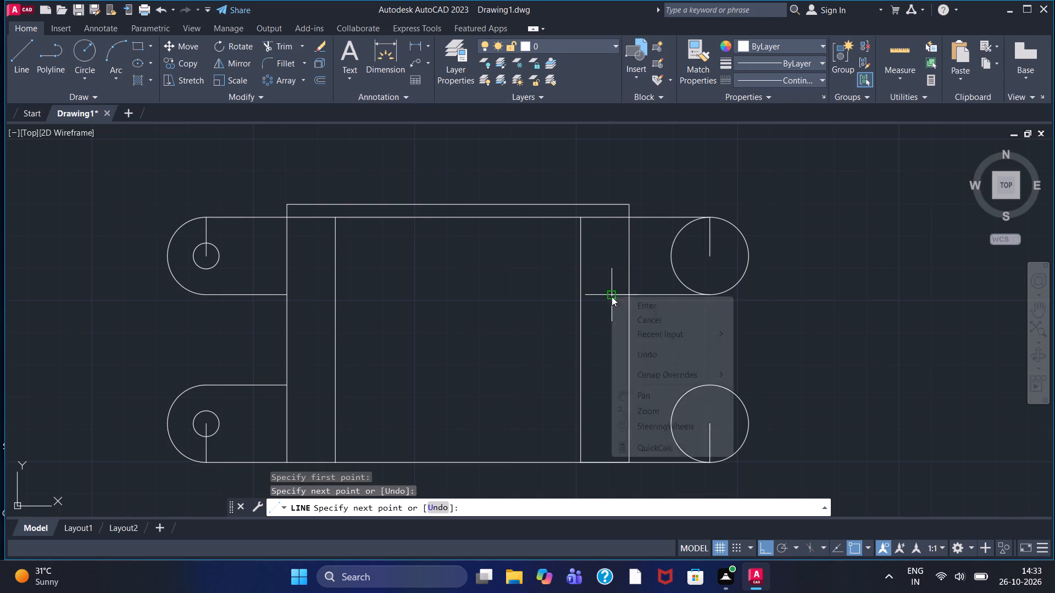
click(618, 299)
click(10, 63)
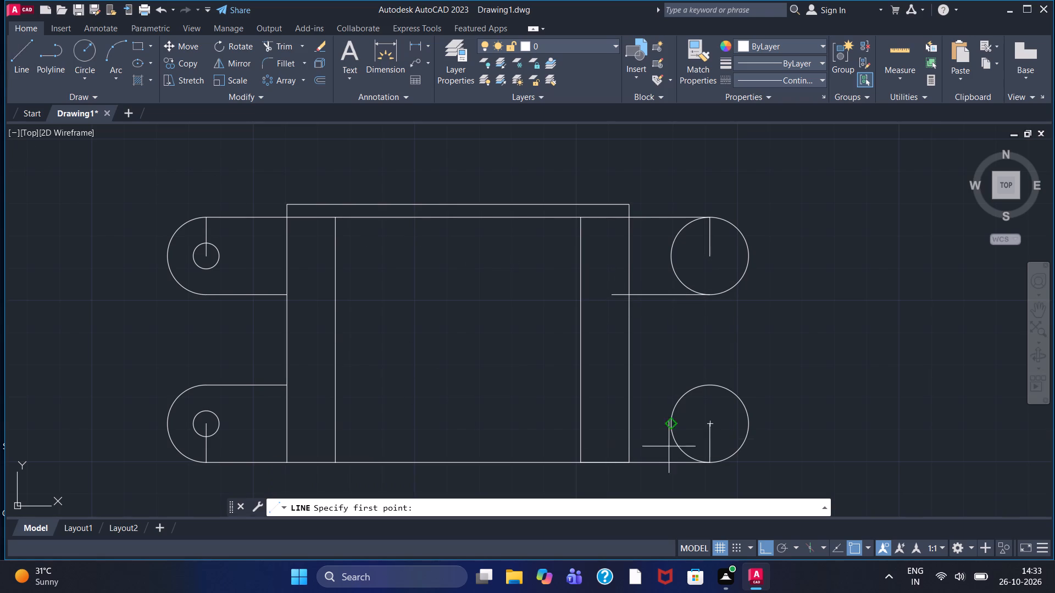
click(710, 386)
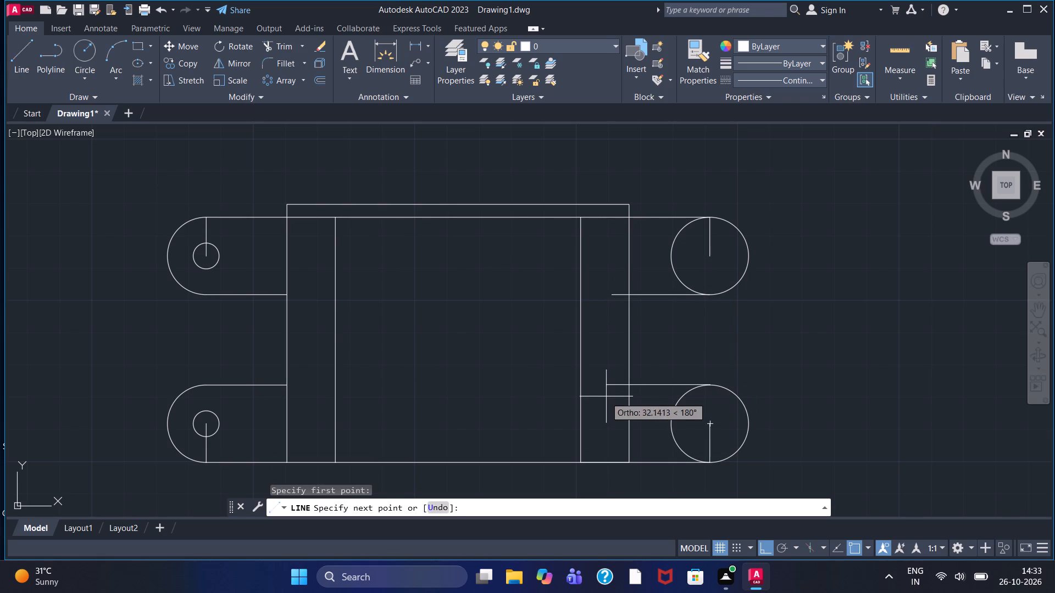
click(606, 397)
right_click(606, 397)
click(619, 400)
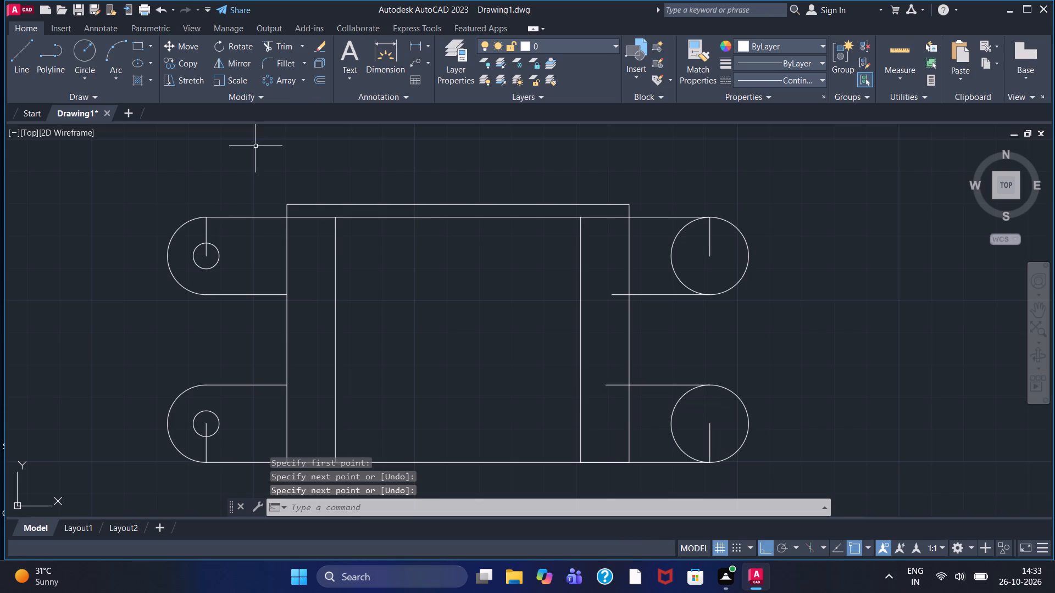
Trim the two line ends inside the body and the inner halves of both right circles to form rounded lugs.
click(270, 49)
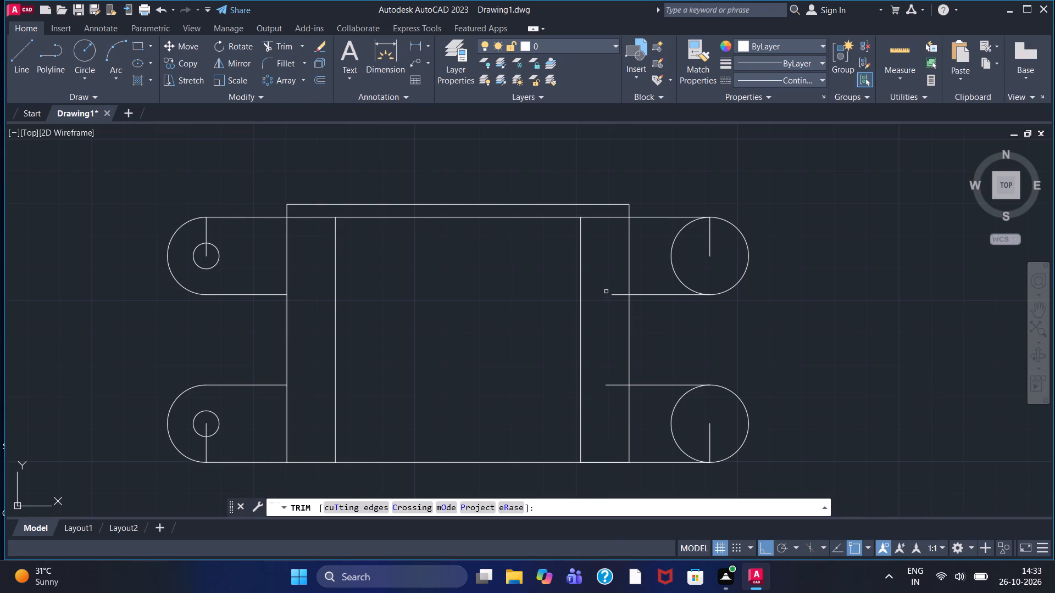
click(615, 294)
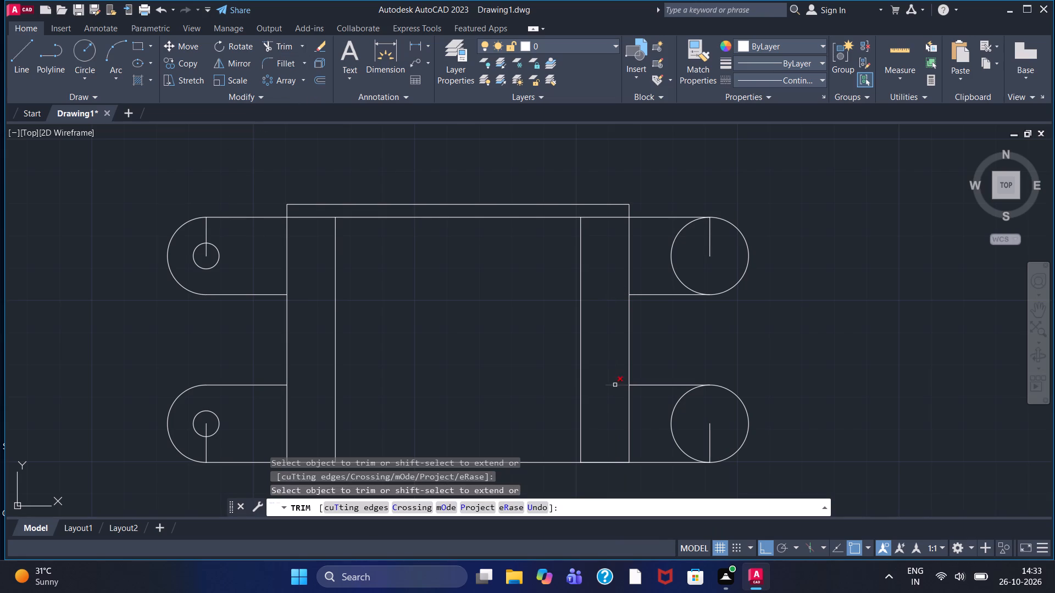
click(615, 386)
click(671, 259)
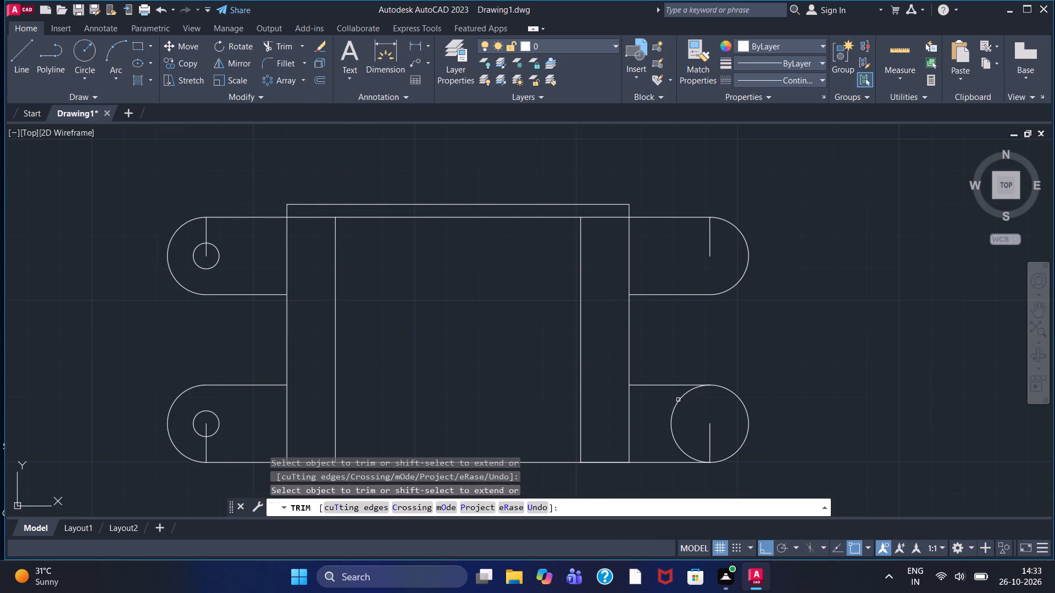
click(670, 422)
Draw a hole circle of radius 4 at the centre of each rounded lug on the right.
click(80, 58)
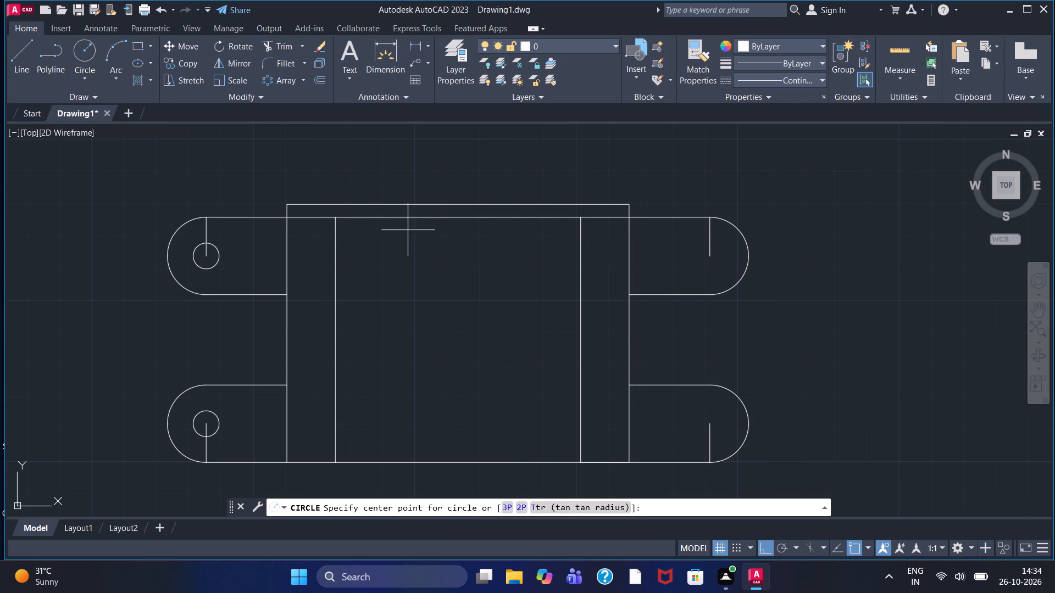
click(707, 257)
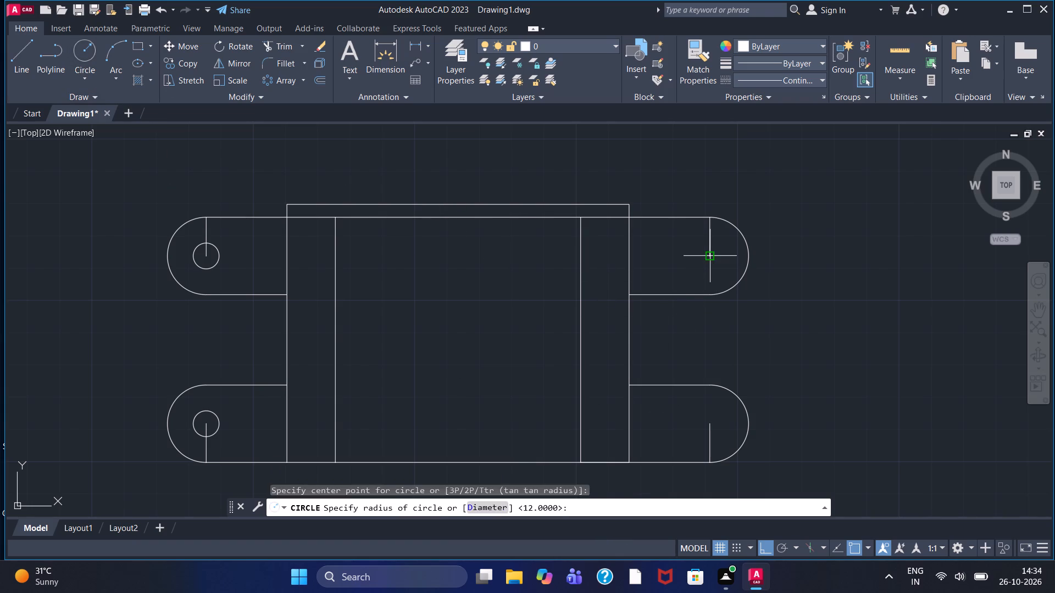
key(4)
key(Return)
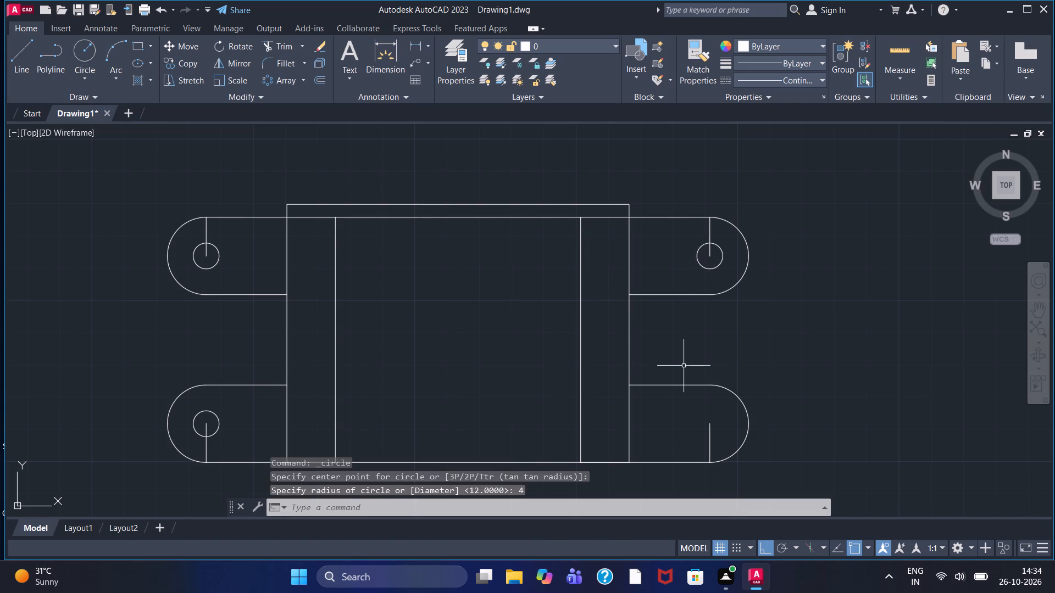
click(90, 46)
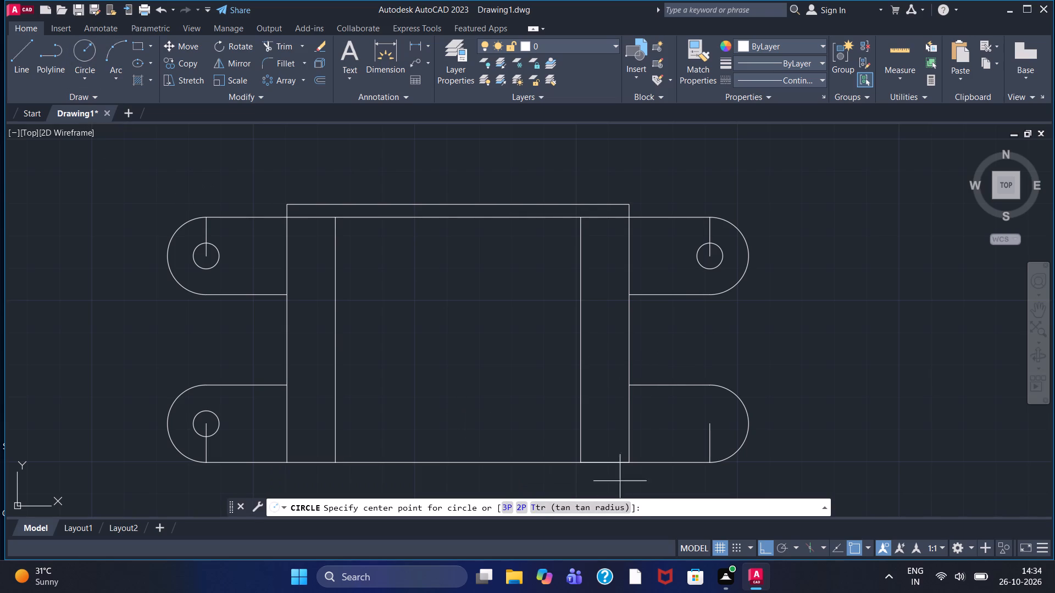
click(710, 424)
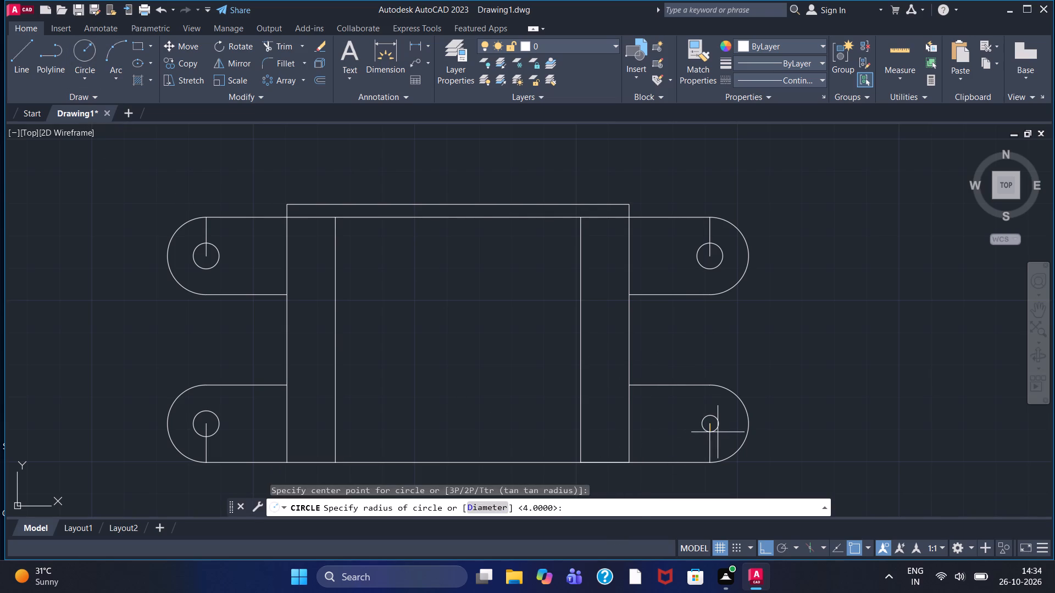
key(4)
key(Return)
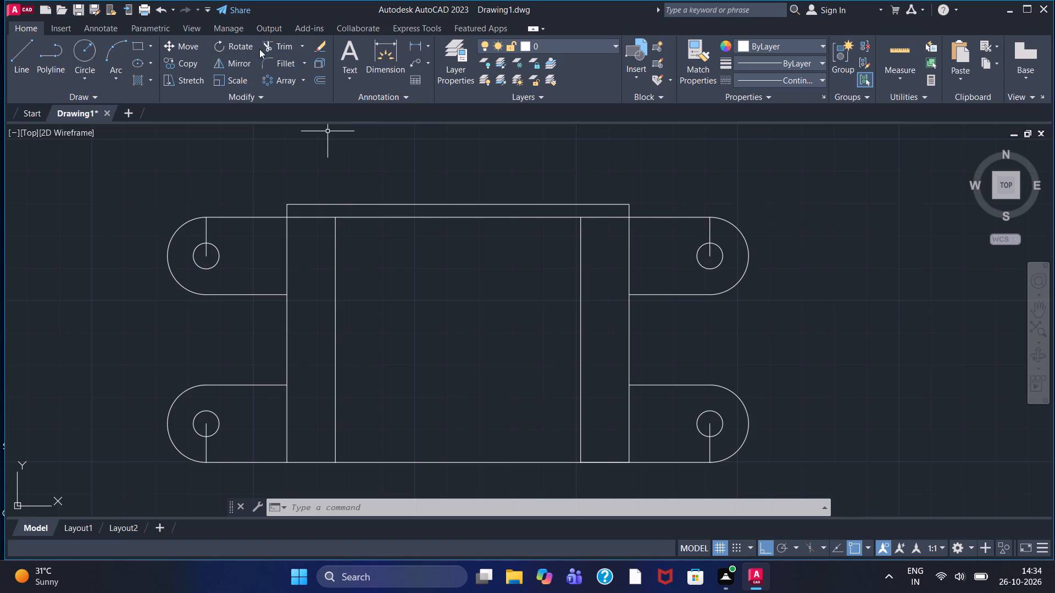
Trim away the vertical construction lines at the holes of the two right lugs in the top view.
click(275, 43)
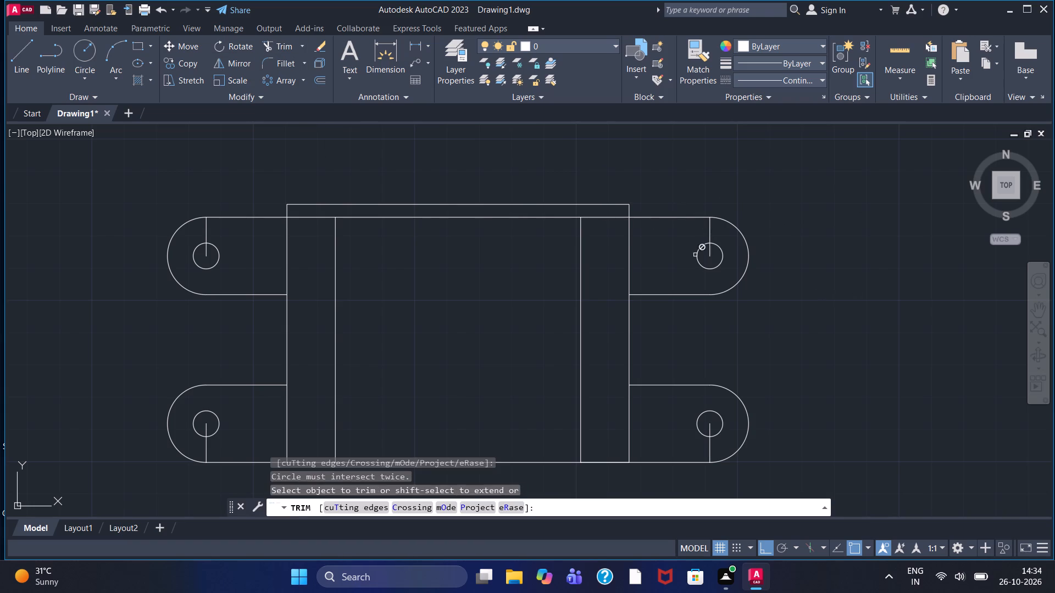
click(708, 234)
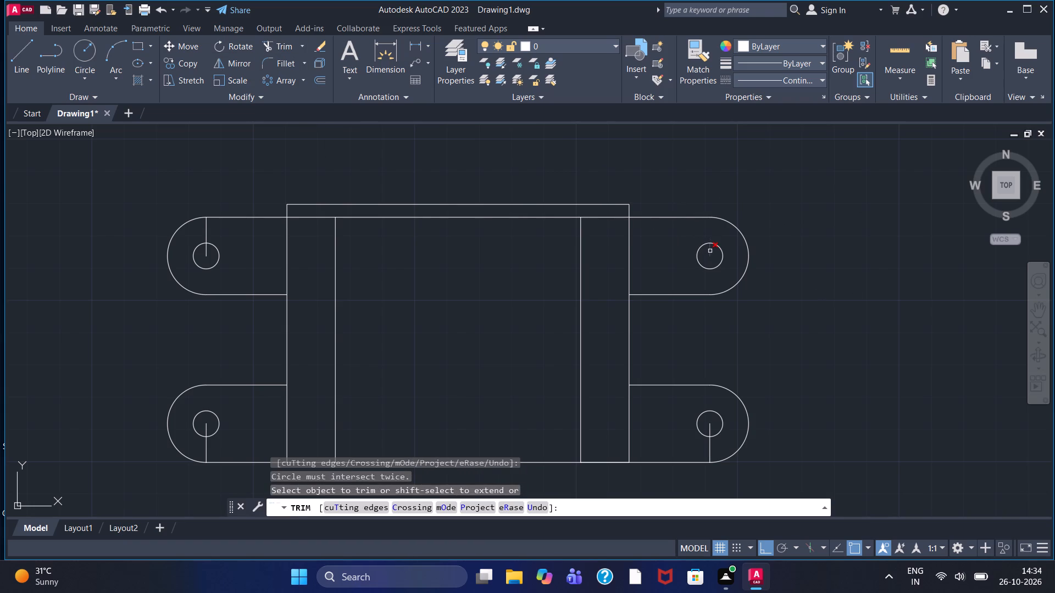
click(710, 251)
click(712, 430)
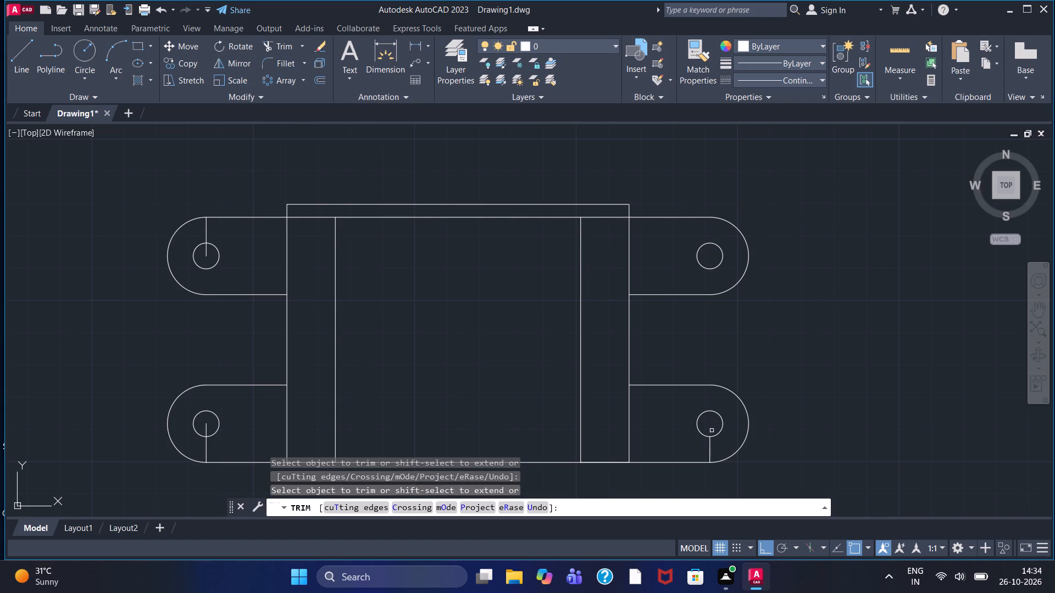
click(709, 452)
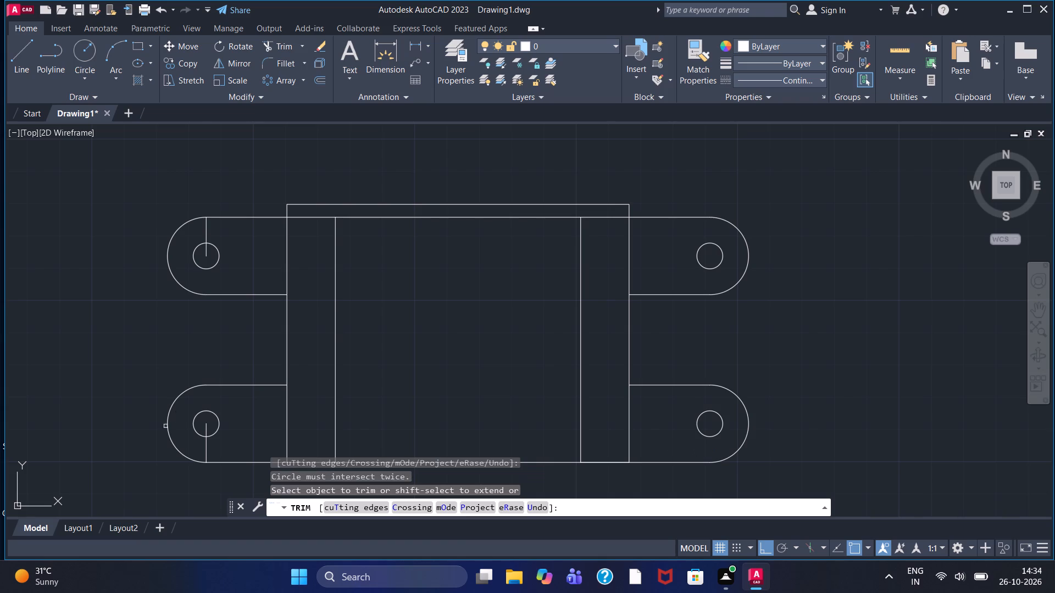
Trim away the vertical construction lines inside and outside the holes of the two left lugs.
scroll(212, 444, up, 2)
click(199, 441)
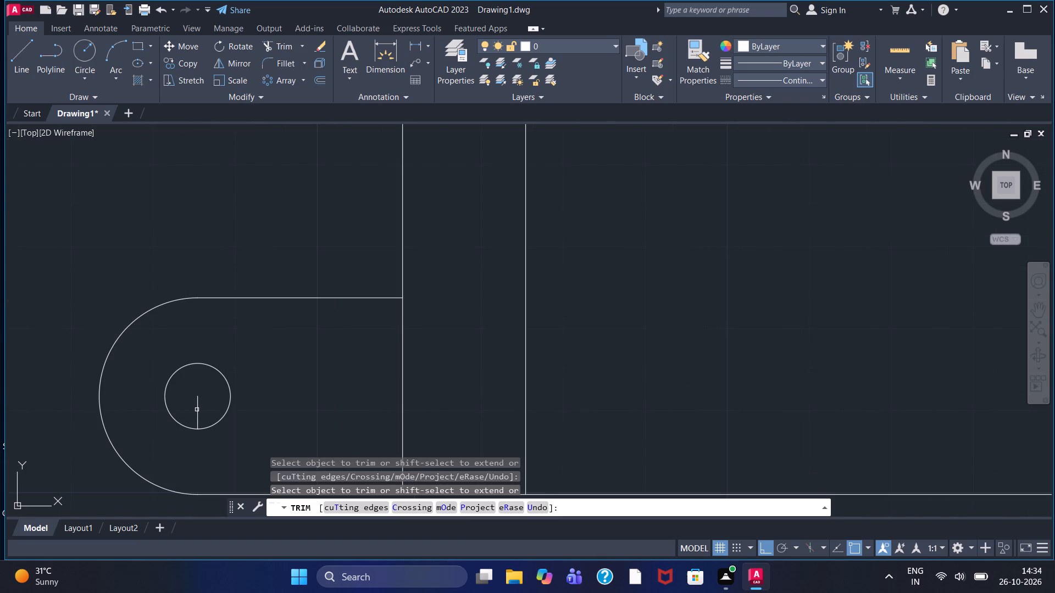
click(197, 410)
scroll(209, 397, down, 2)
middle_drag(226, 245, 240, 343)
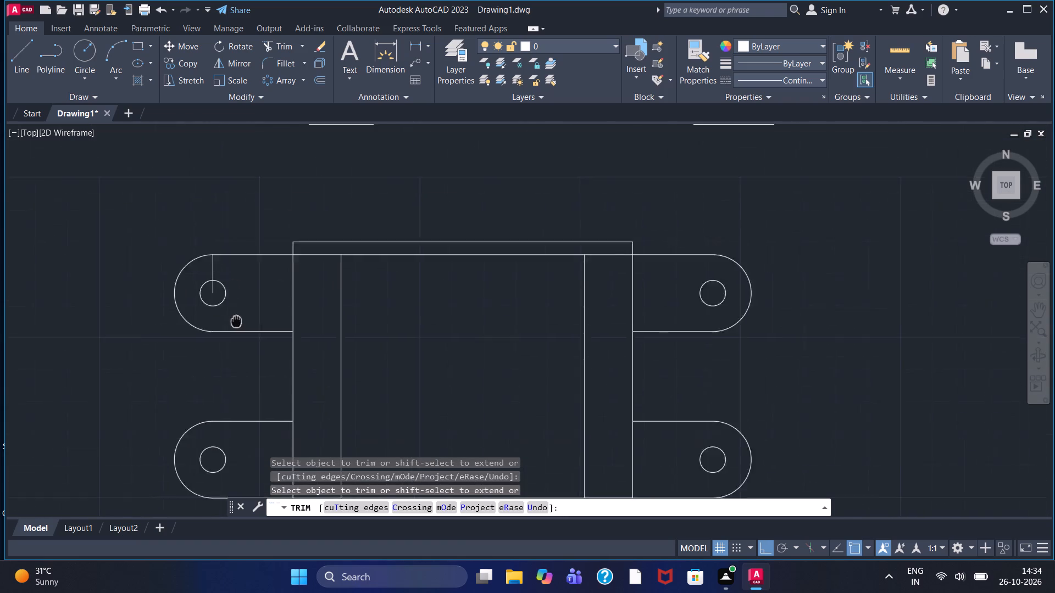
middle_drag(240, 343, 241, 350)
scroll(223, 327, up, 2)
click(208, 338)
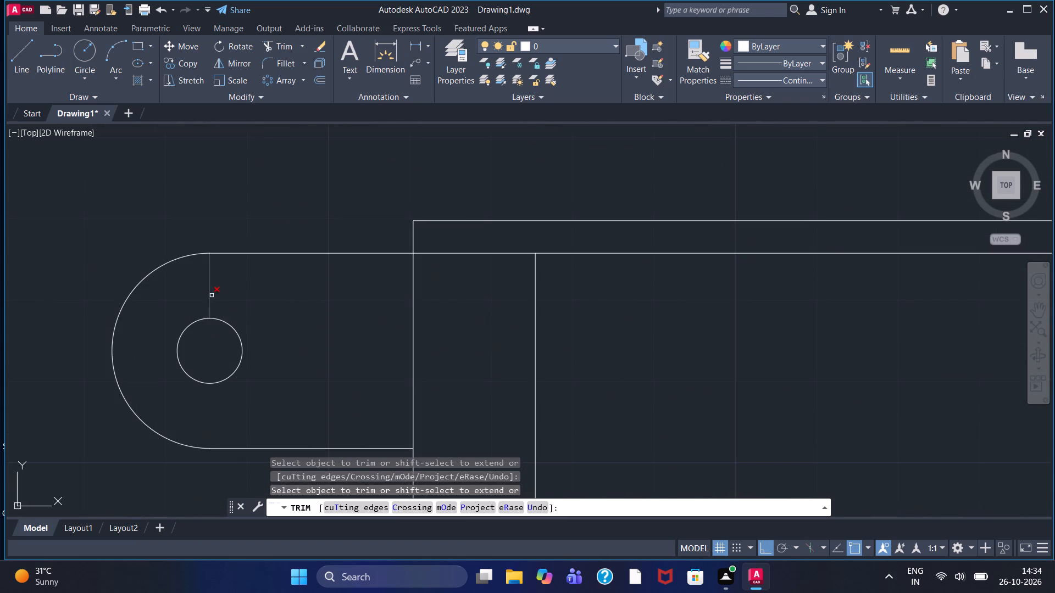
click(212, 294)
scroll(224, 353, down, 2)
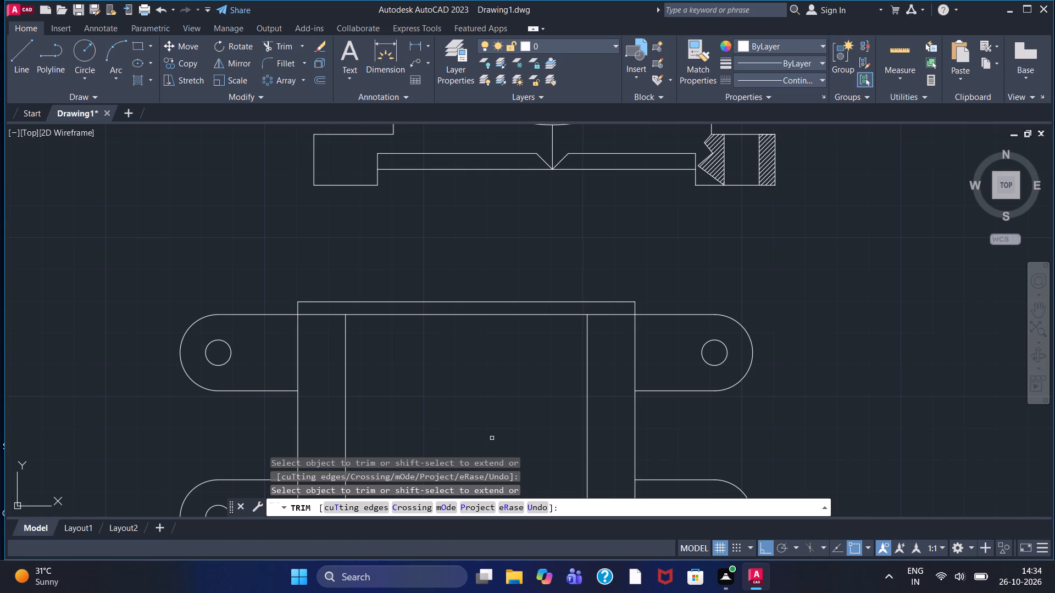
key(Escape)
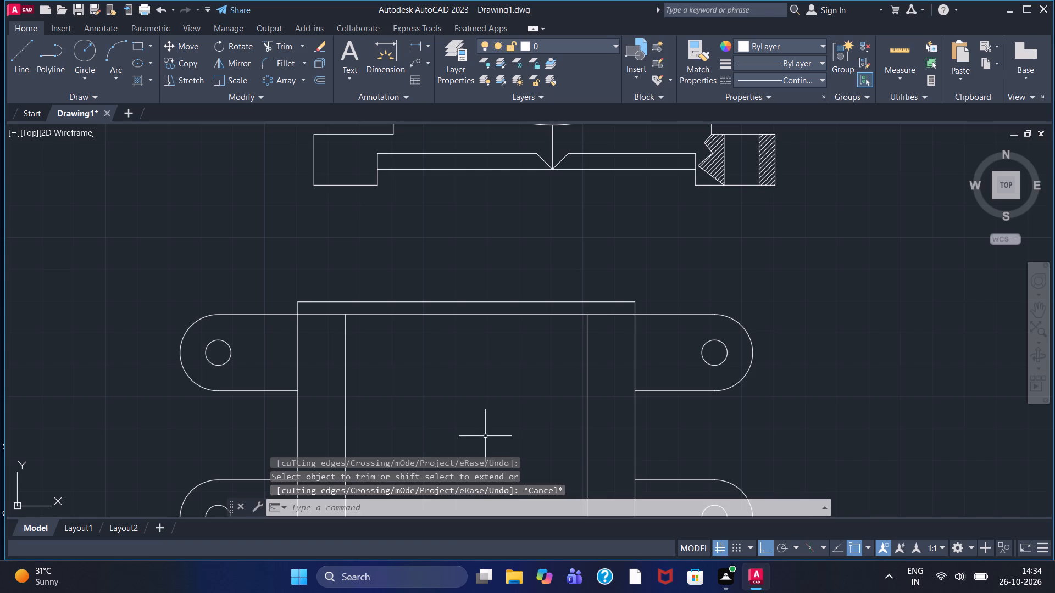
Add center marks to the four lug holes of the top view.
text(cmm)
key(Return)
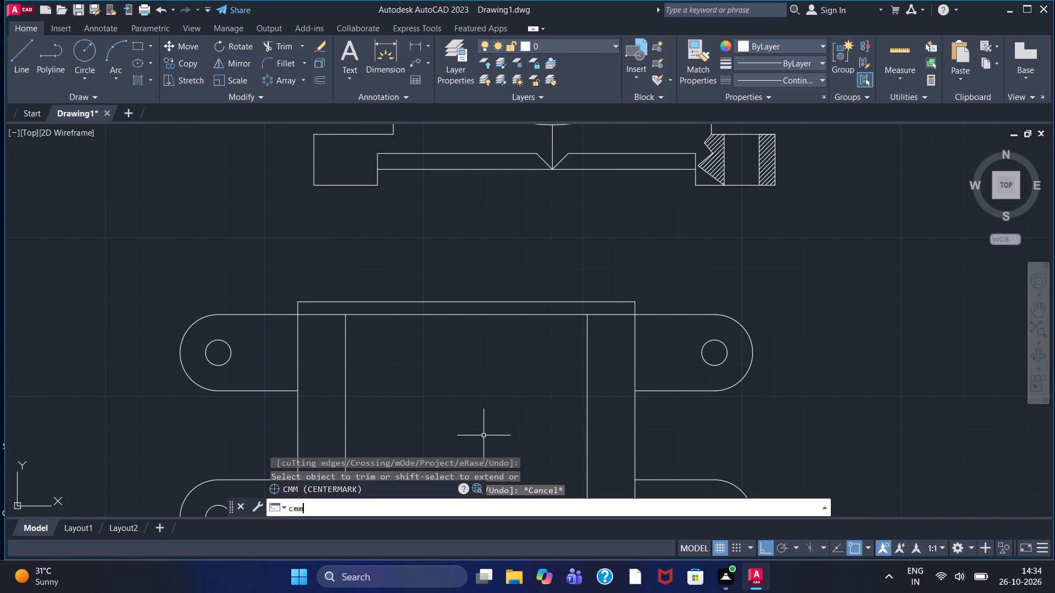
click(218, 339)
click(707, 343)
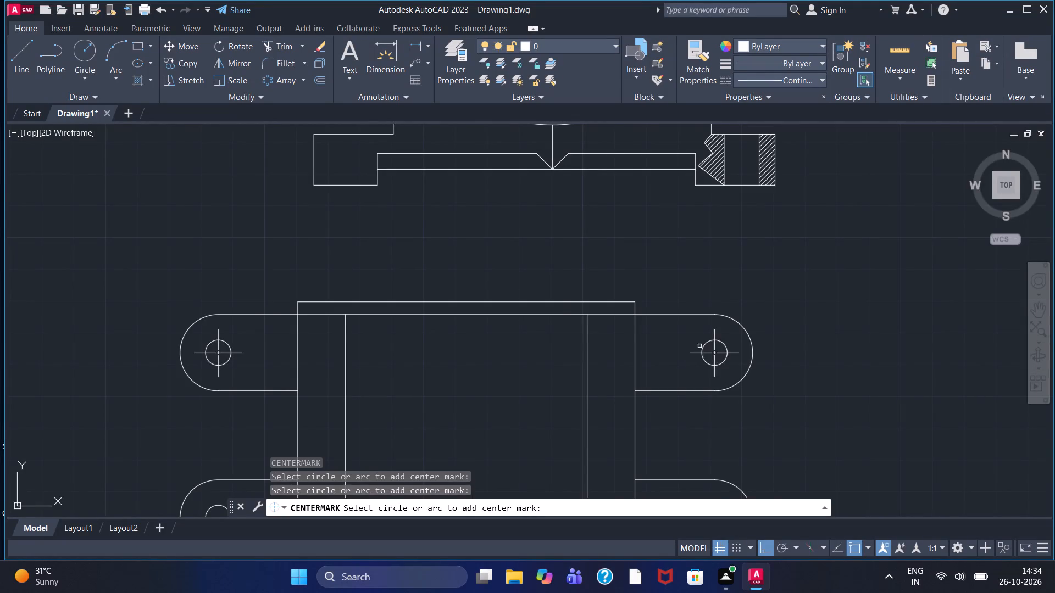
scroll(685, 371, down, 1)
click(697, 458)
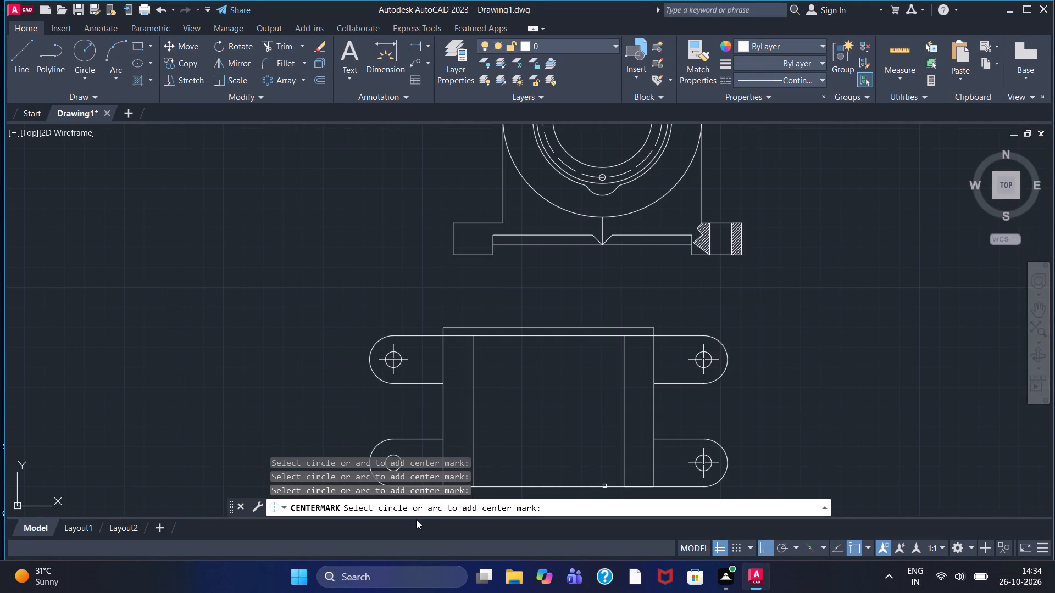
middle_drag(409, 407, 395, 314)
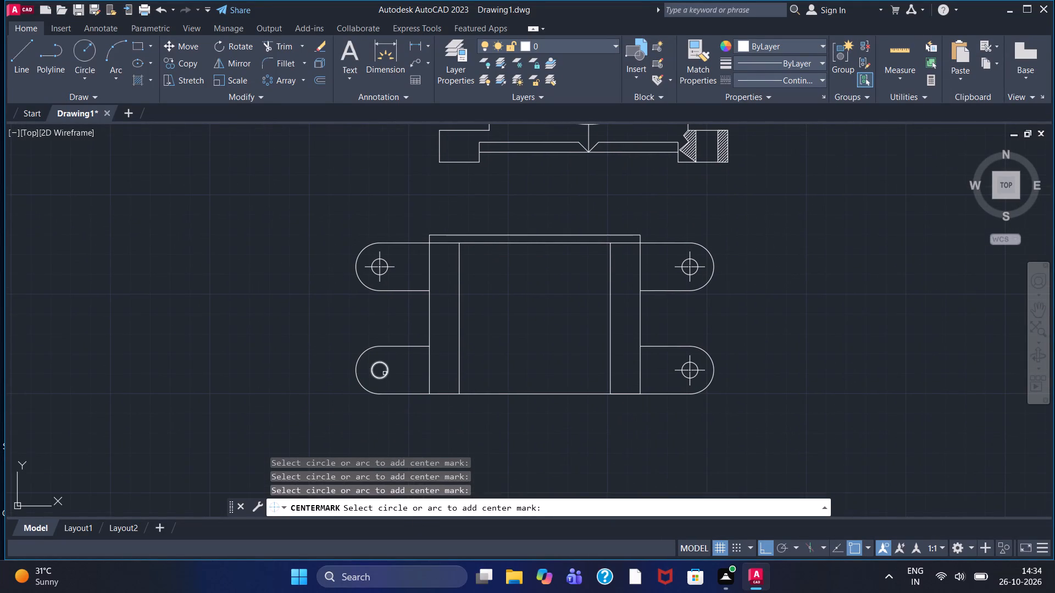
click(386, 366)
key(Escape)
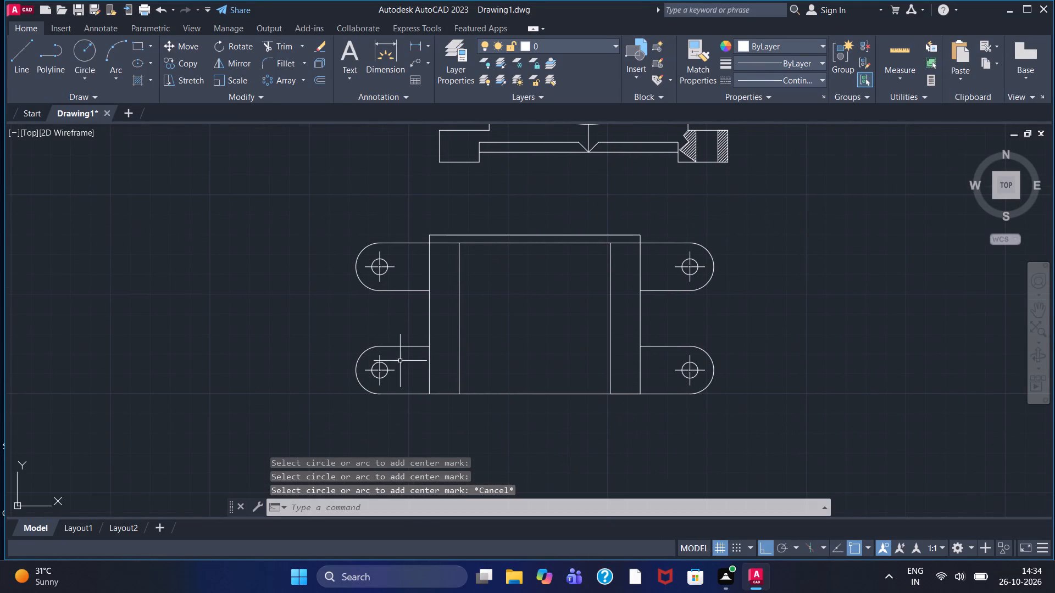
Set the current linetype to ACAD_ISO02W100.
scroll(536, 361, down, 1)
scroll(534, 345, up, 2)
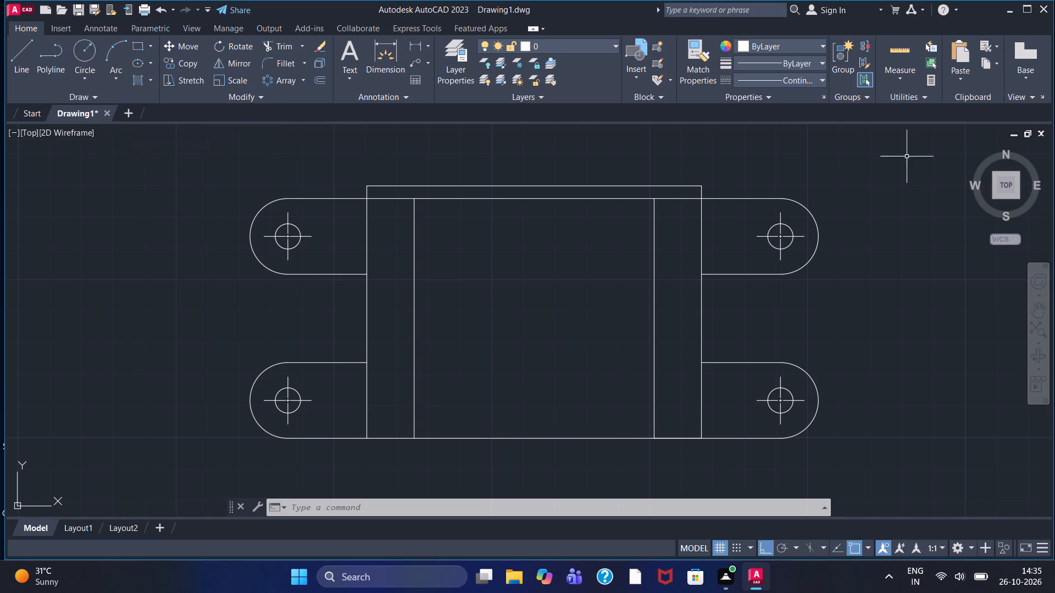
click(784, 77)
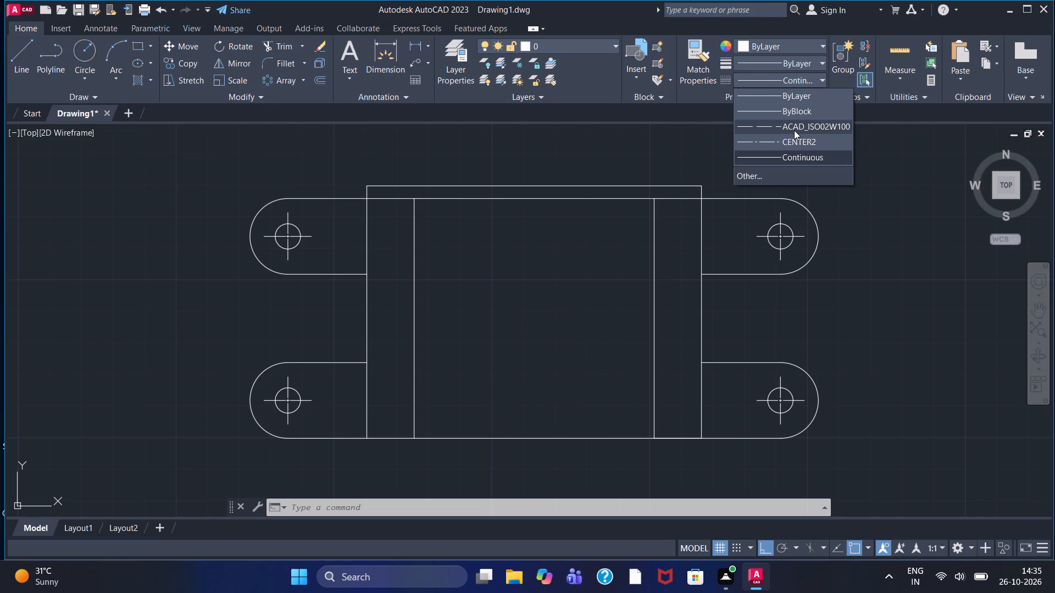
click(794, 130)
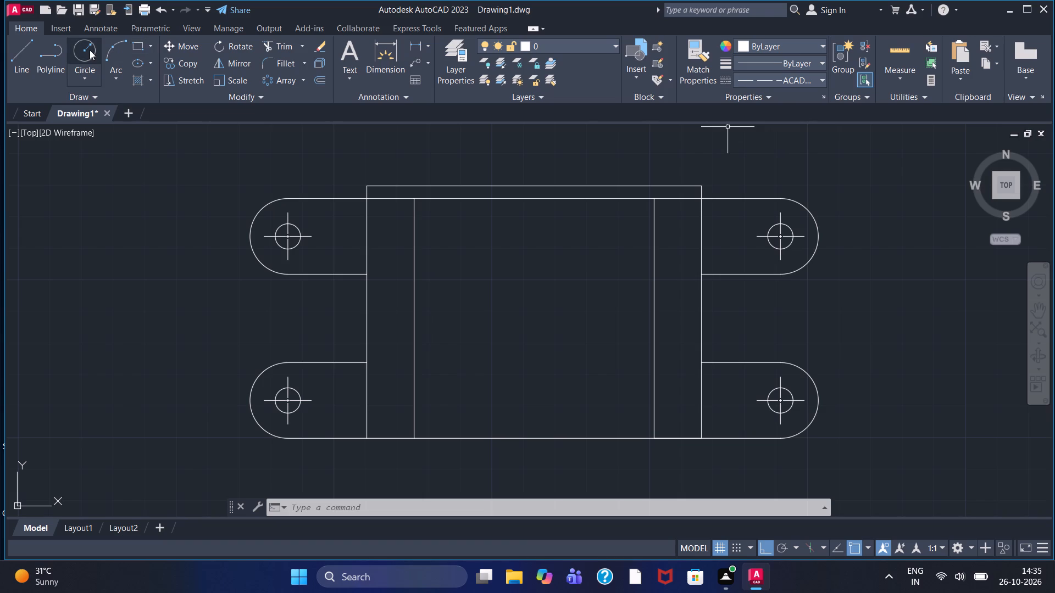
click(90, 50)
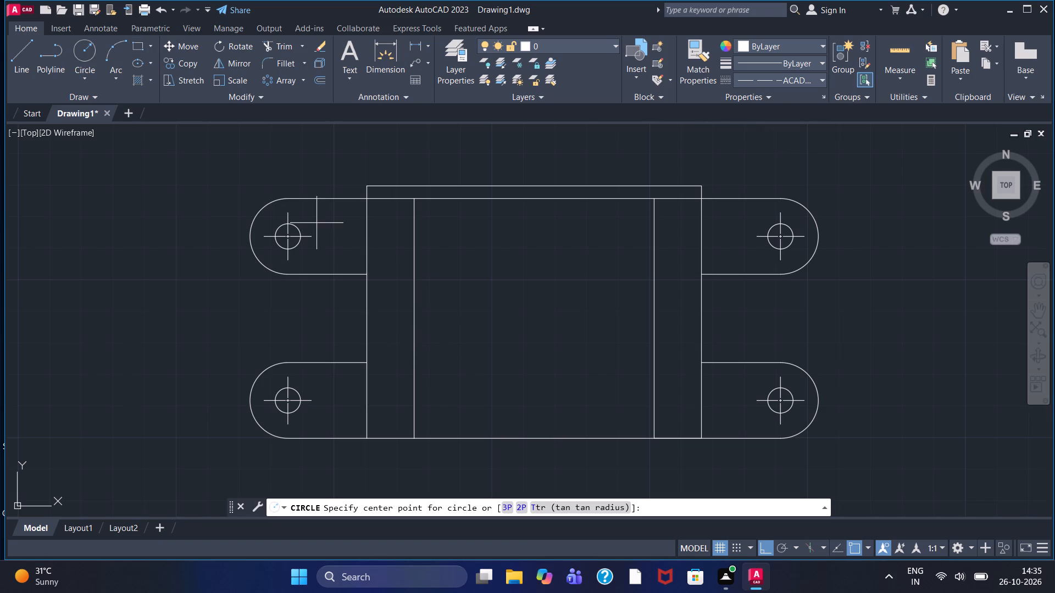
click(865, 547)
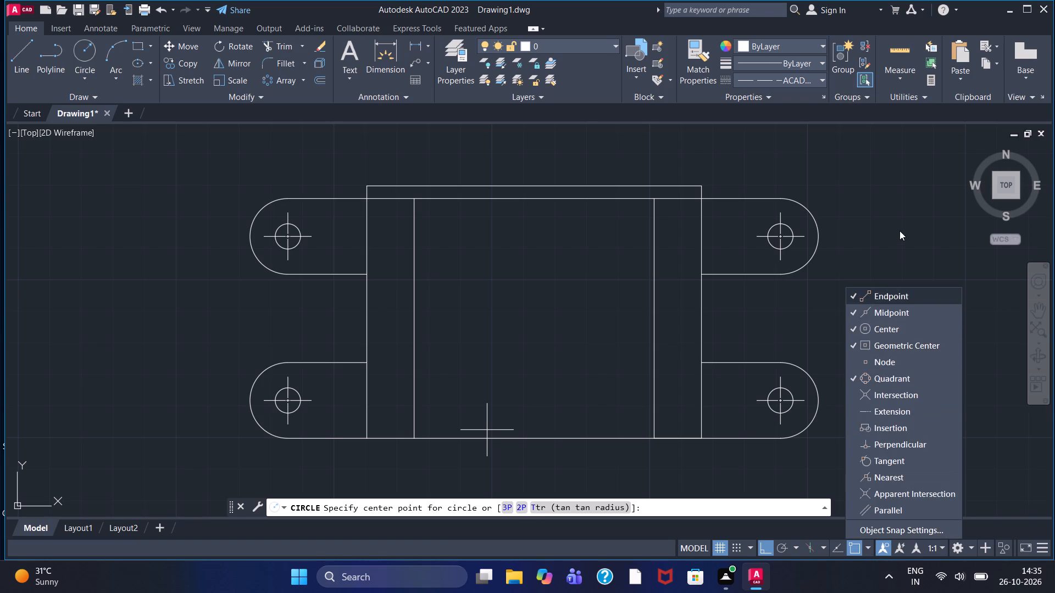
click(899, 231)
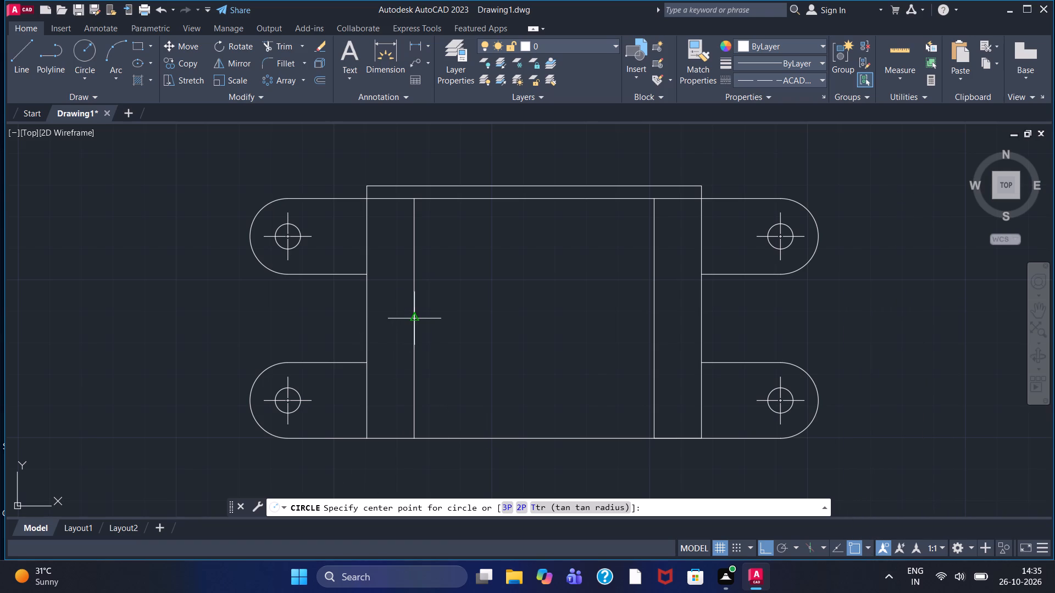
Draw a dashed horizontal line between the midpoints of the body's two inner vertical lines.
click(12, 64)
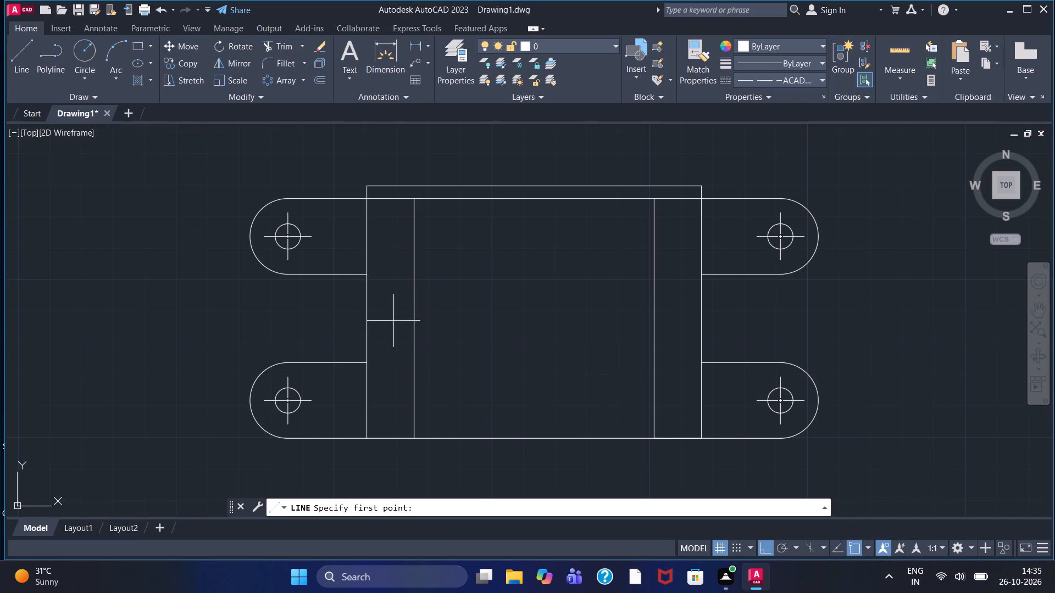
click(414, 316)
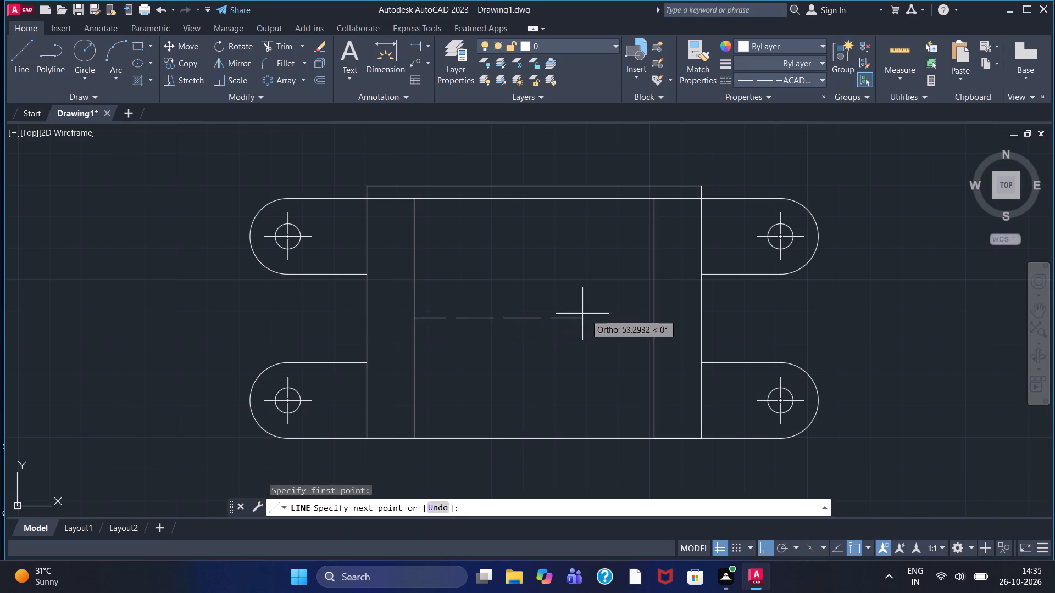
click(653, 317)
right_click(586, 298)
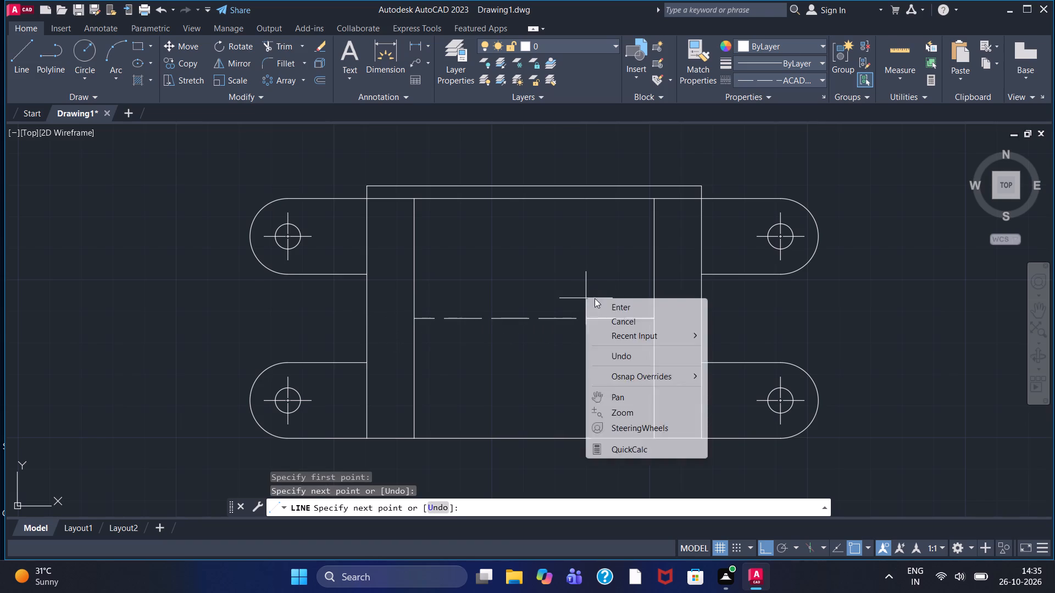
click(604, 303)
Draw a dashed vertical line from the midpoint of the body's upper inner edge down to the horizontal dashed line's midpoint.
right_click(592, 299)
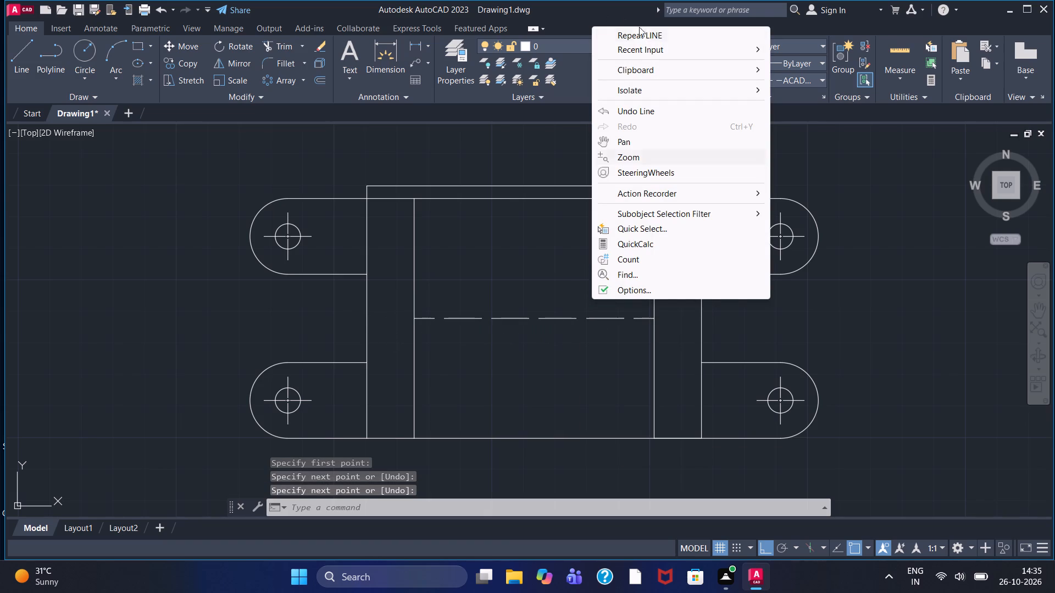
click(637, 33)
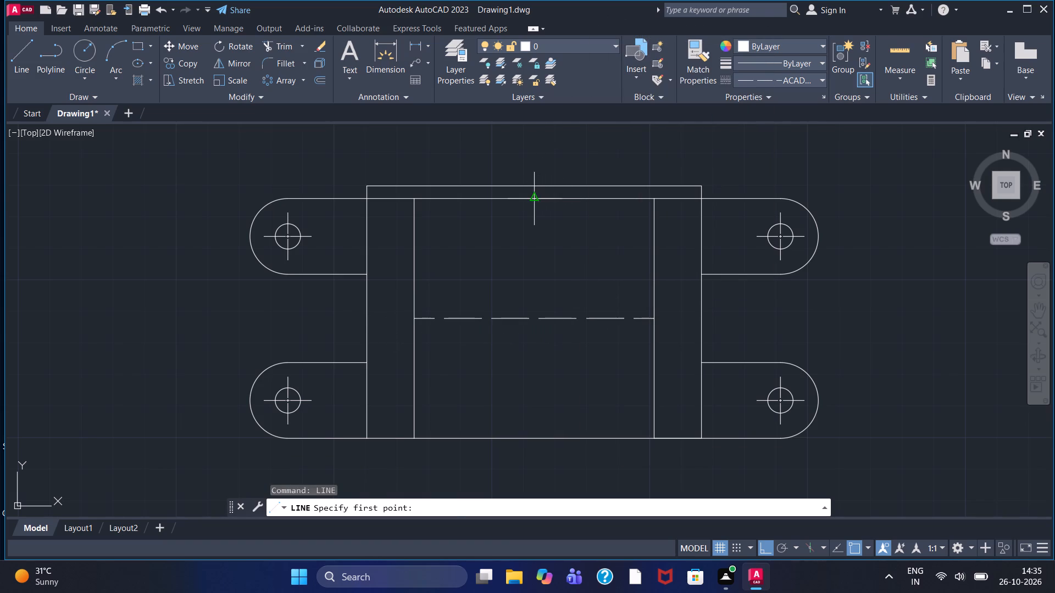
click(533, 198)
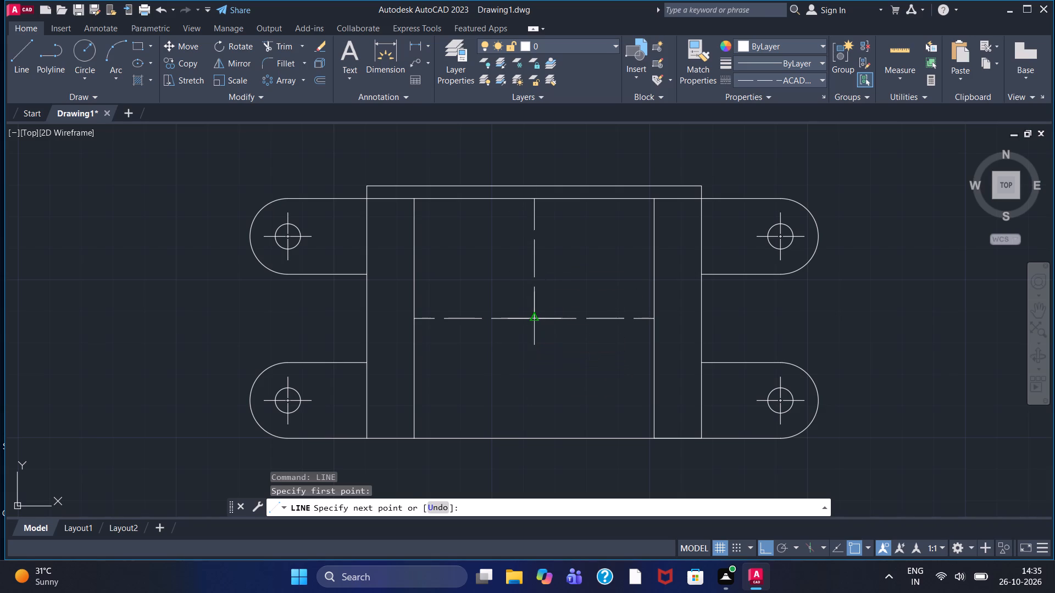
click(531, 318)
key(Escape)
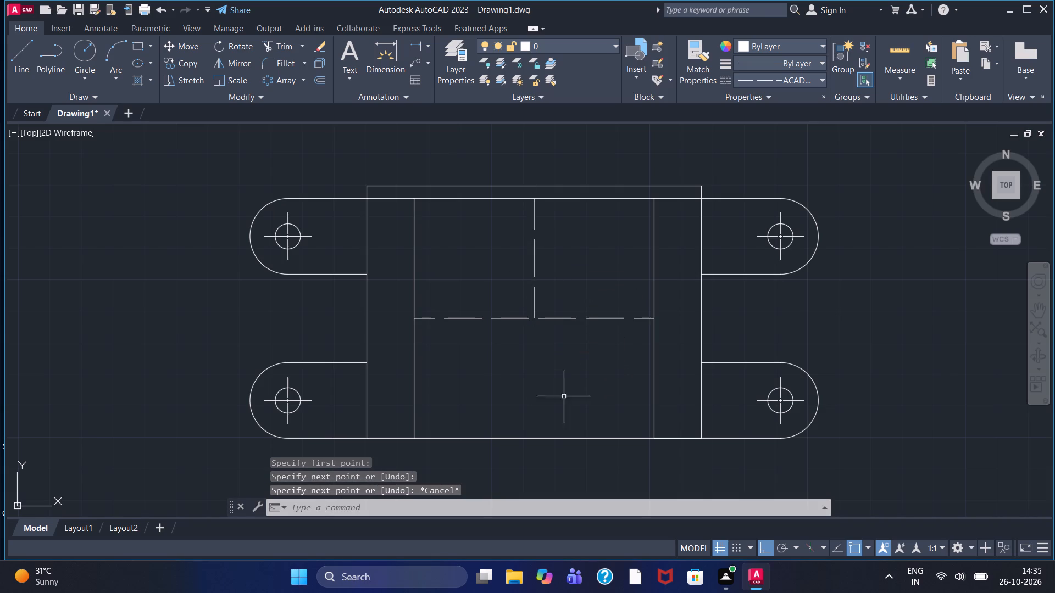
Draw a dashed circle of radius 38 centred where the two dashed lines meet, reaching the upper inner edge.
click(77, 47)
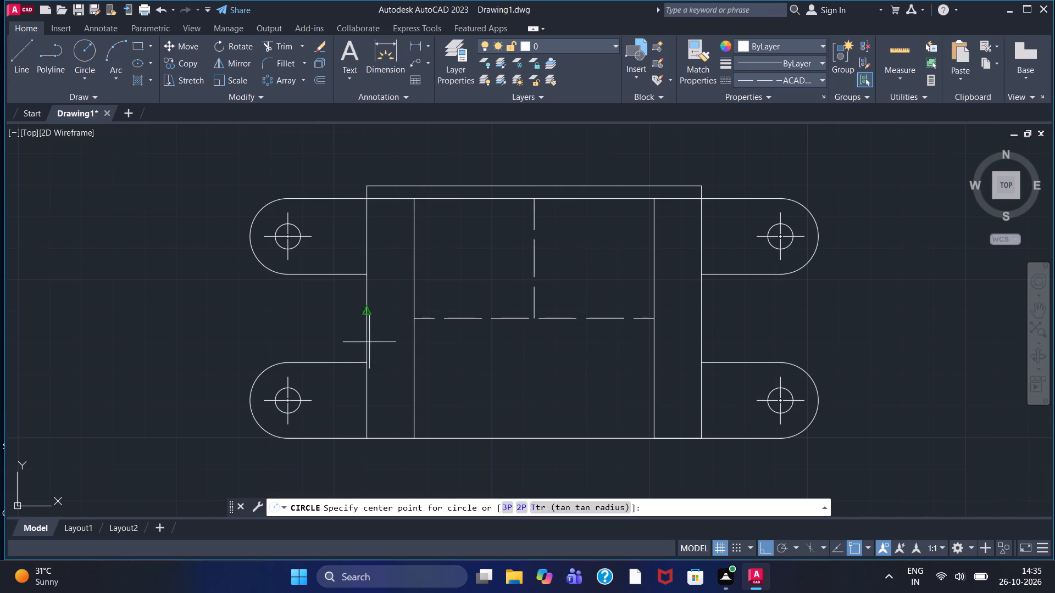
click(533, 316)
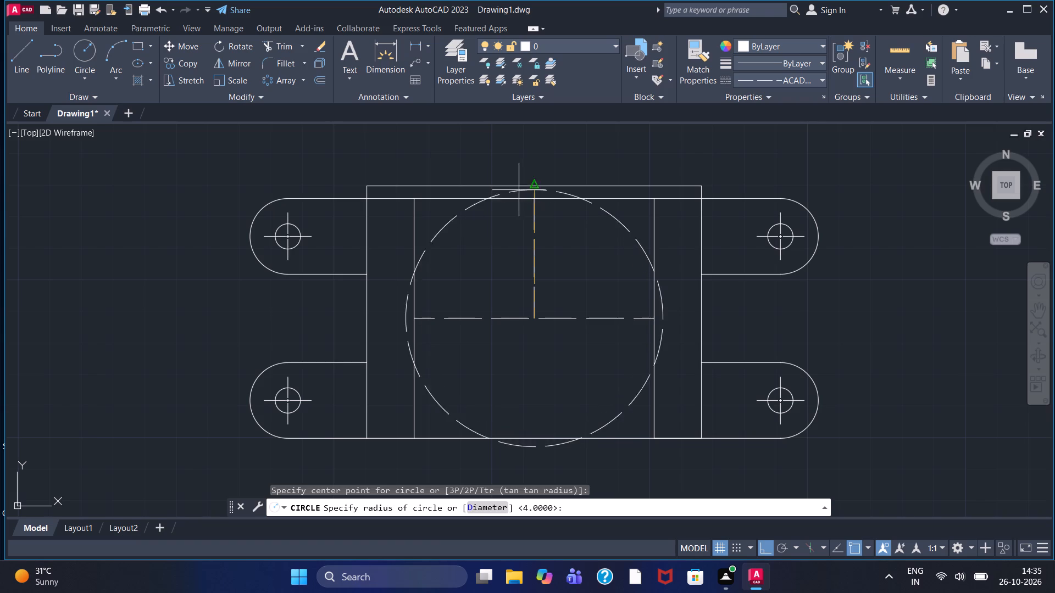
click(535, 197)
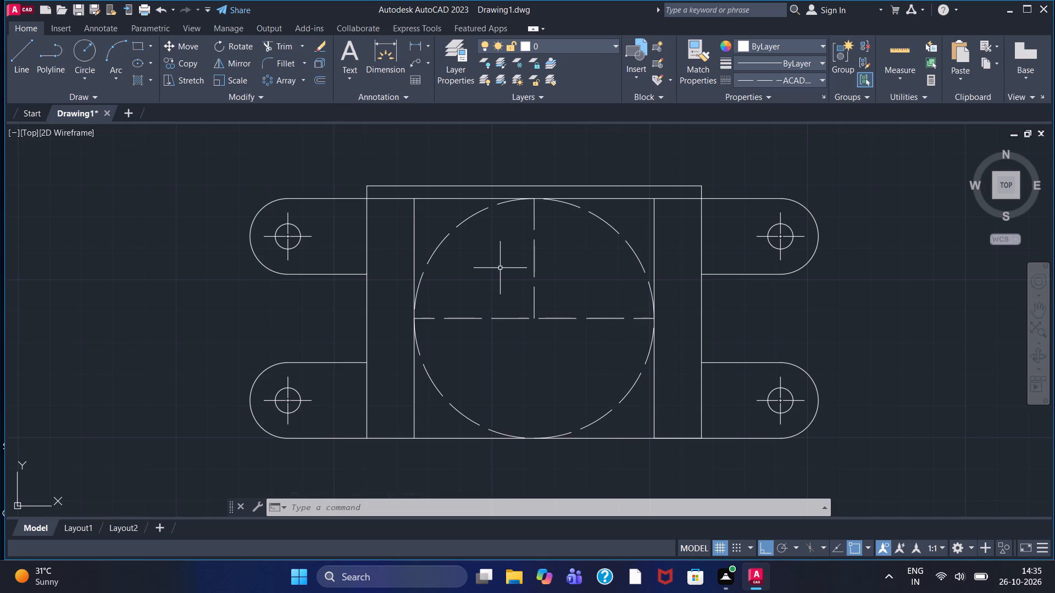
Draw a circle of radius 25 in Continuous linetype, concentric with the dashed circle.
click(798, 79)
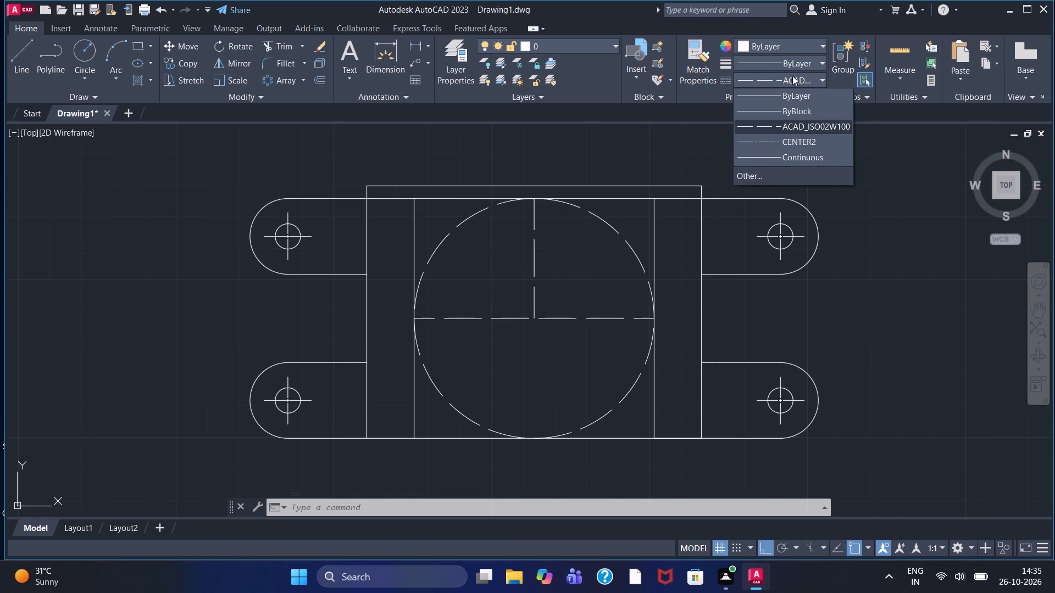
click(815, 156)
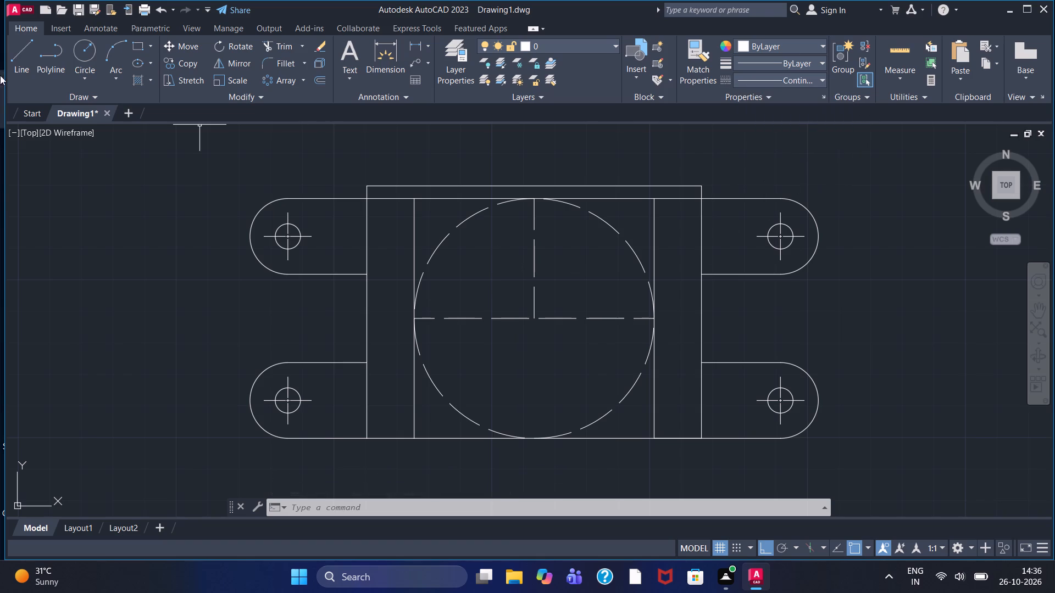
click(92, 52)
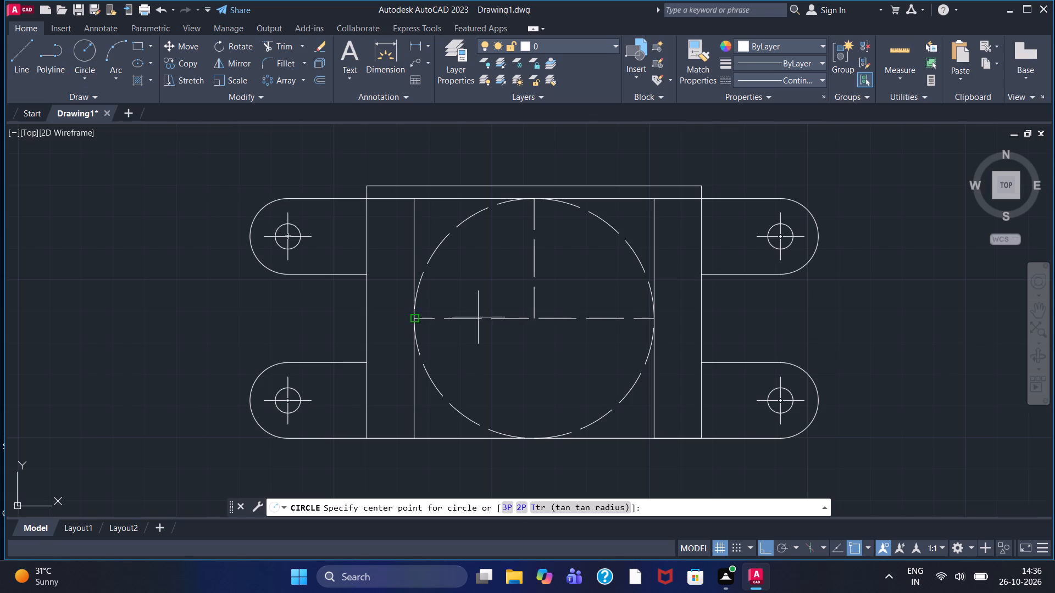
click(537, 319)
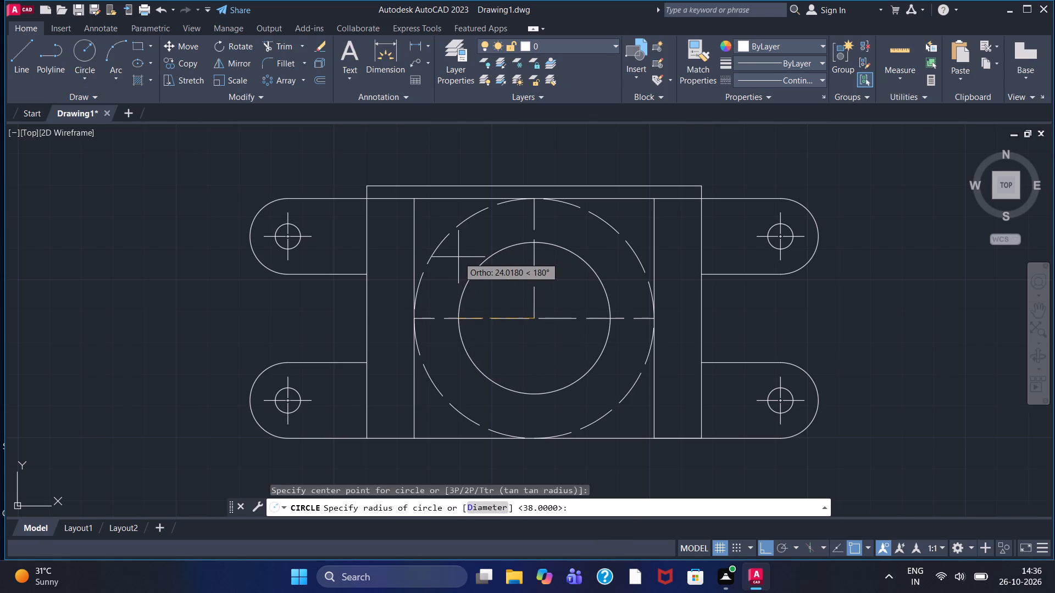
text(25)
key(Return)
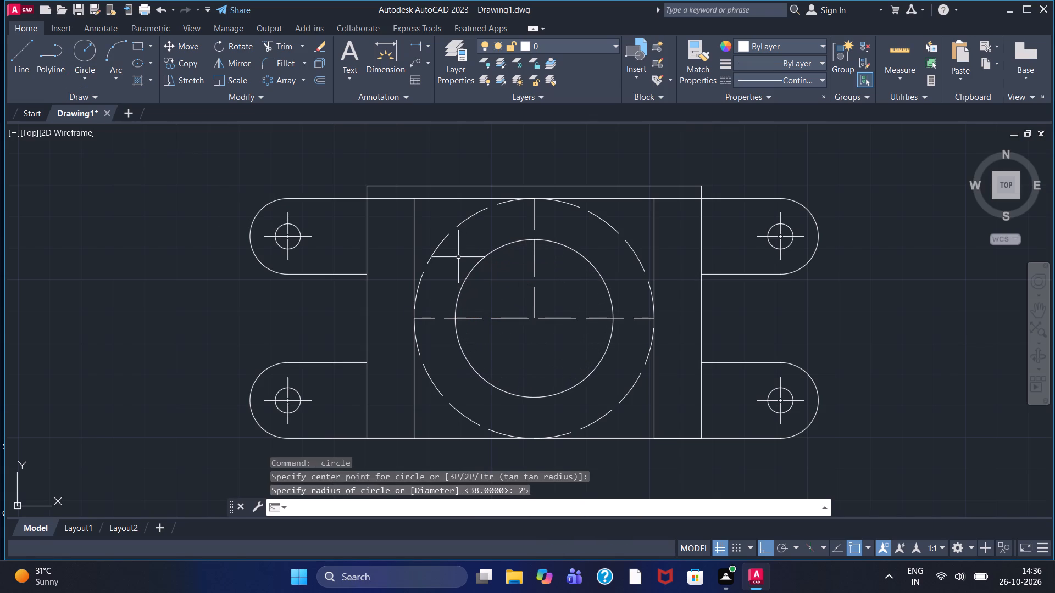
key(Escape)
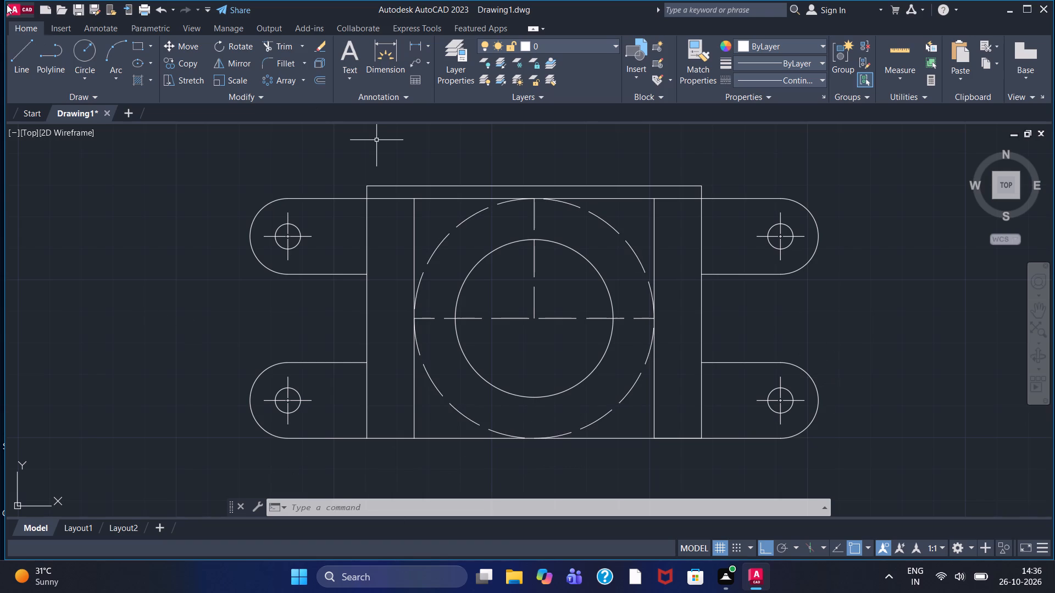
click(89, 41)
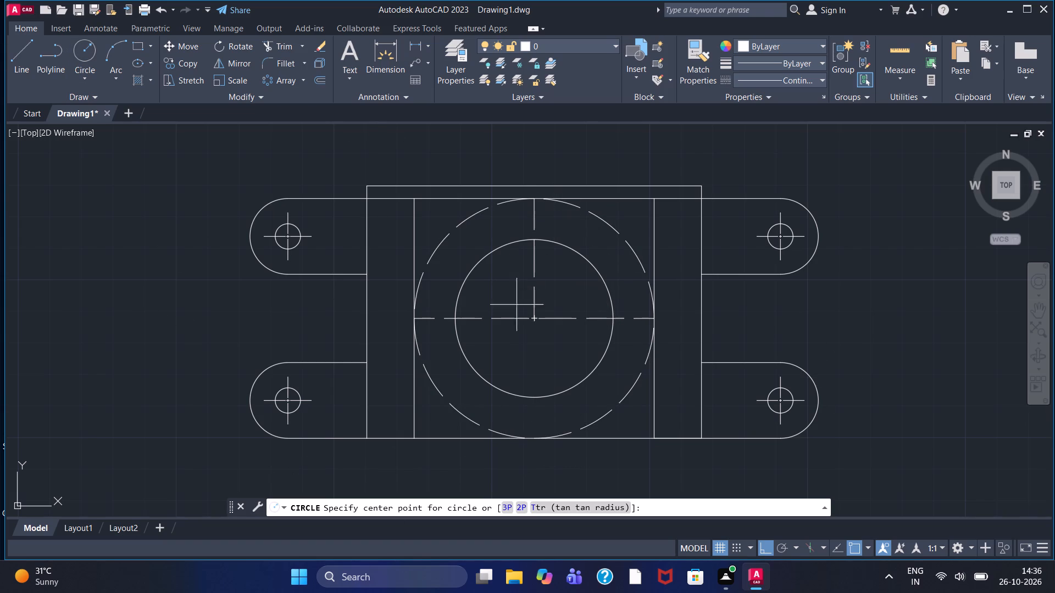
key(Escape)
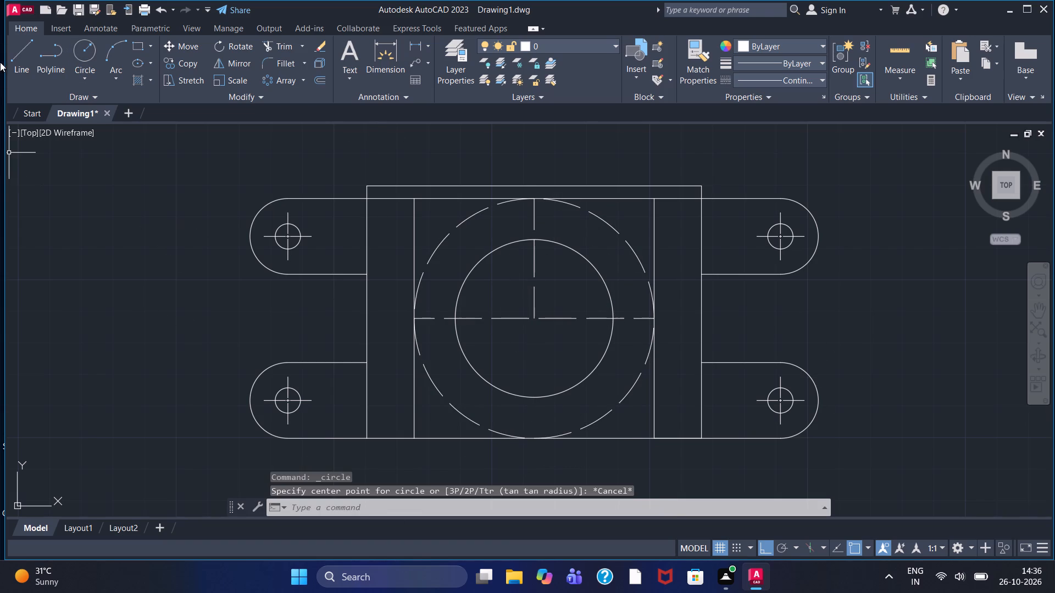
Draw a diagonal line from the bore centre up and to the right, ending just outside the dashed circle, with Ortho off.
click(14, 53)
click(536, 320)
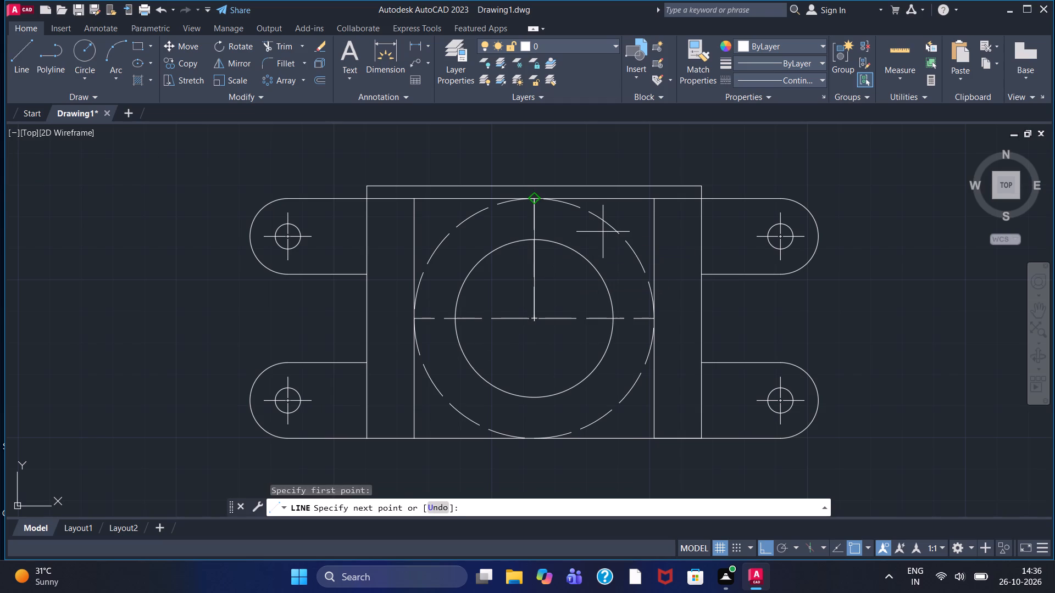
key(F8)
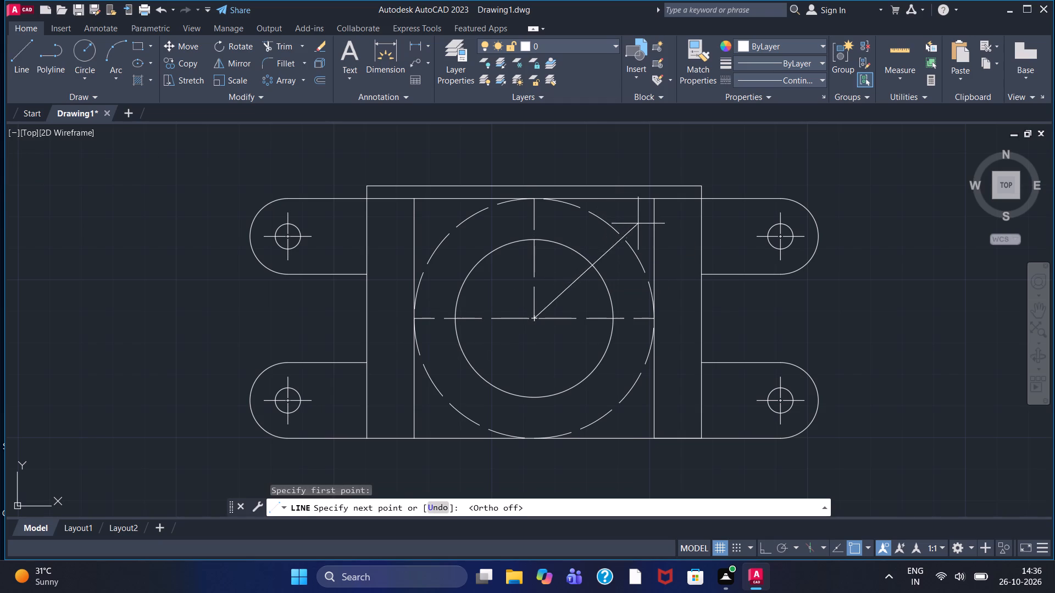
click(625, 211)
right_click(625, 211)
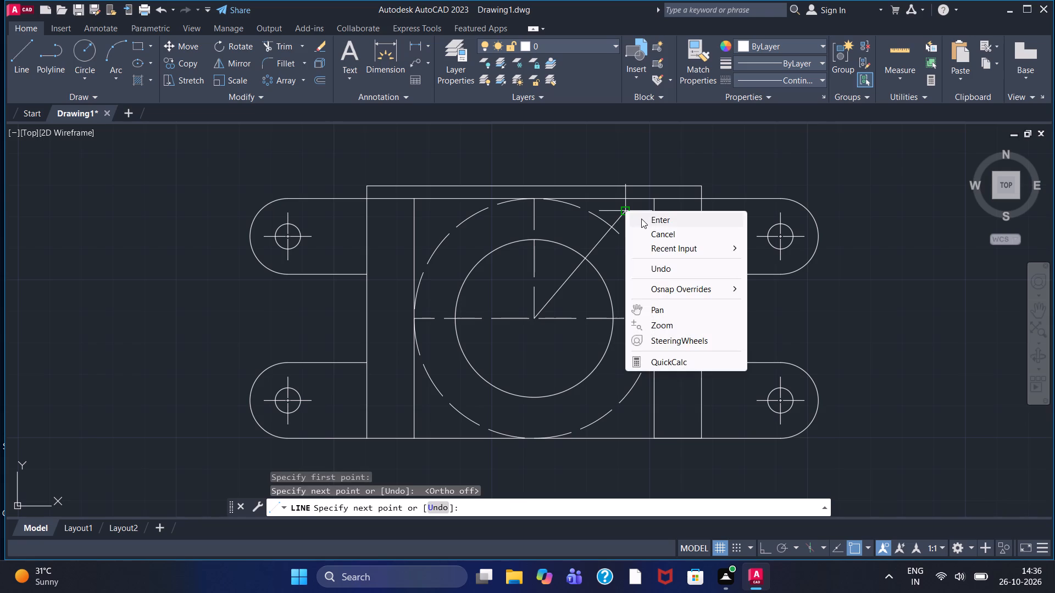
click(641, 219)
Trim the part of the diagonal line that extends beyond the dashed circle.
click(277, 49)
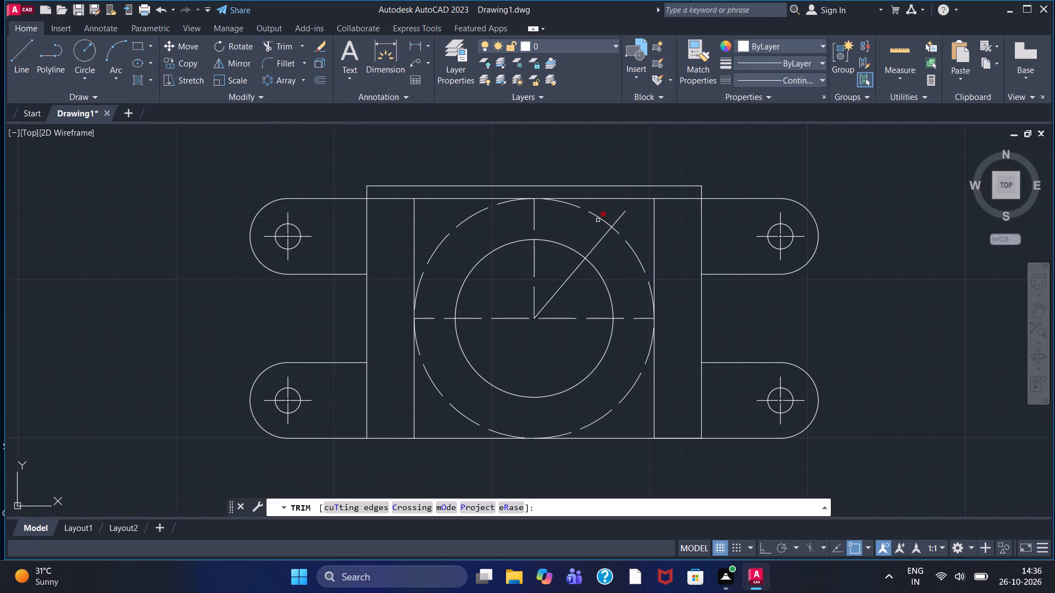
scroll(593, 221, up, 3)
click(690, 209)
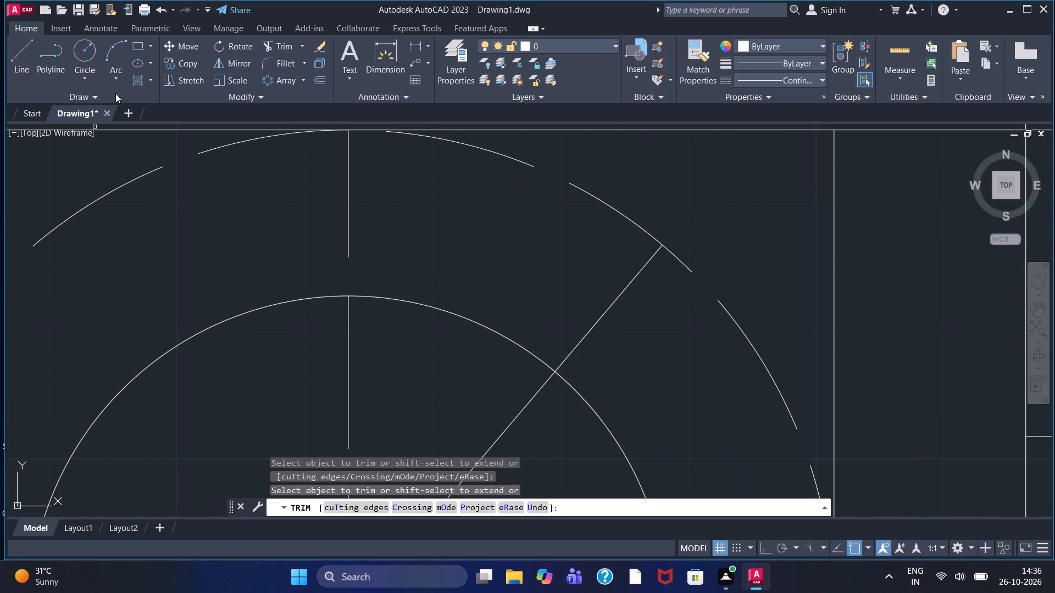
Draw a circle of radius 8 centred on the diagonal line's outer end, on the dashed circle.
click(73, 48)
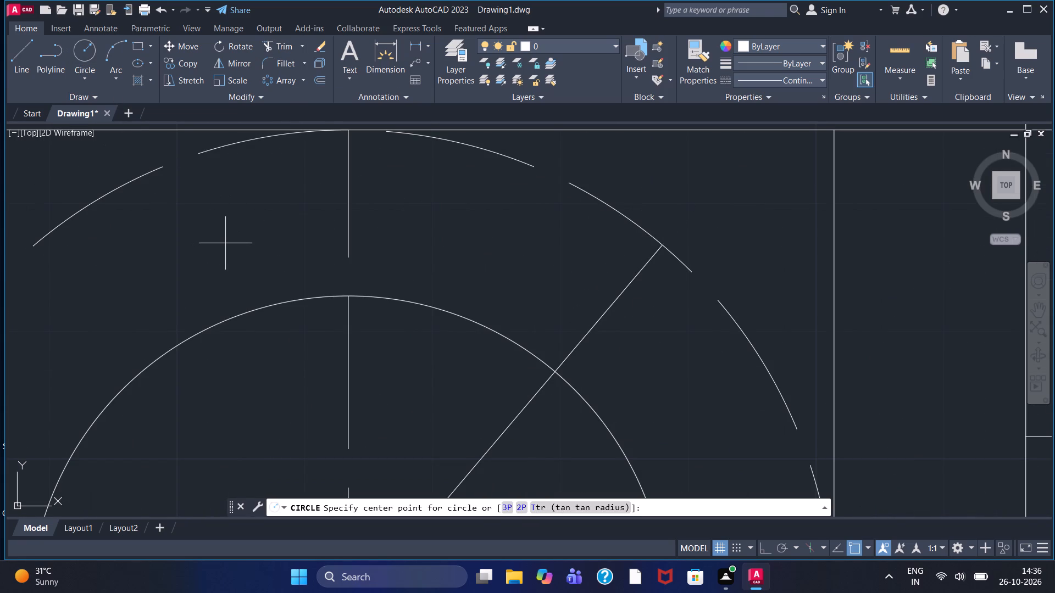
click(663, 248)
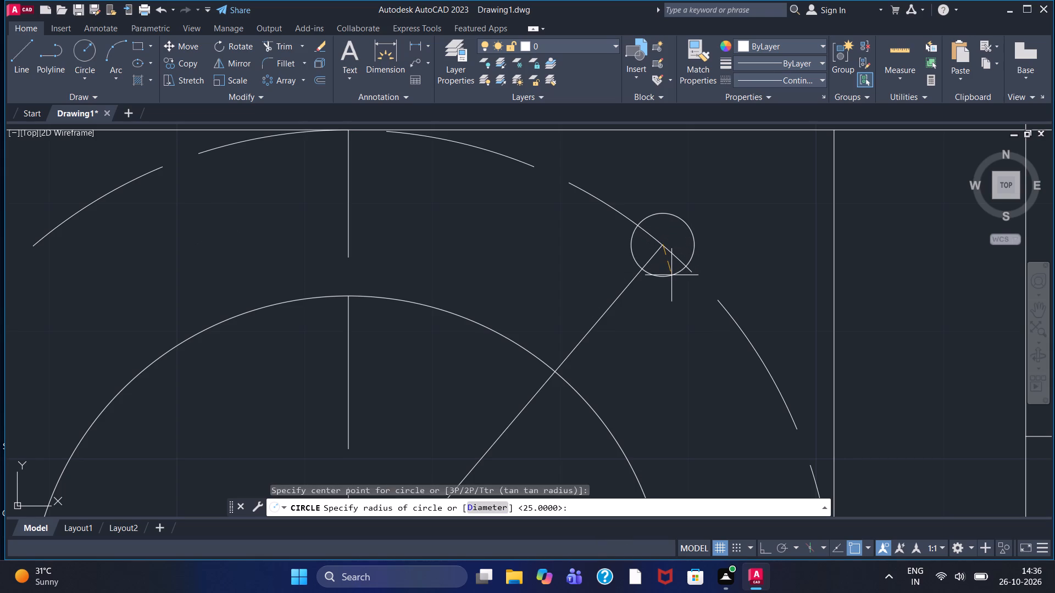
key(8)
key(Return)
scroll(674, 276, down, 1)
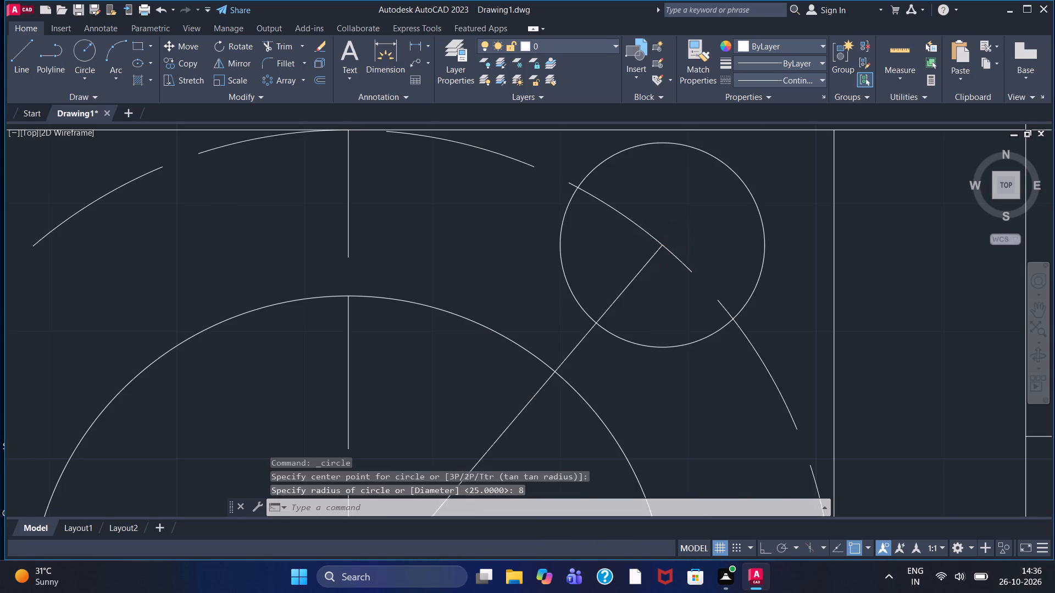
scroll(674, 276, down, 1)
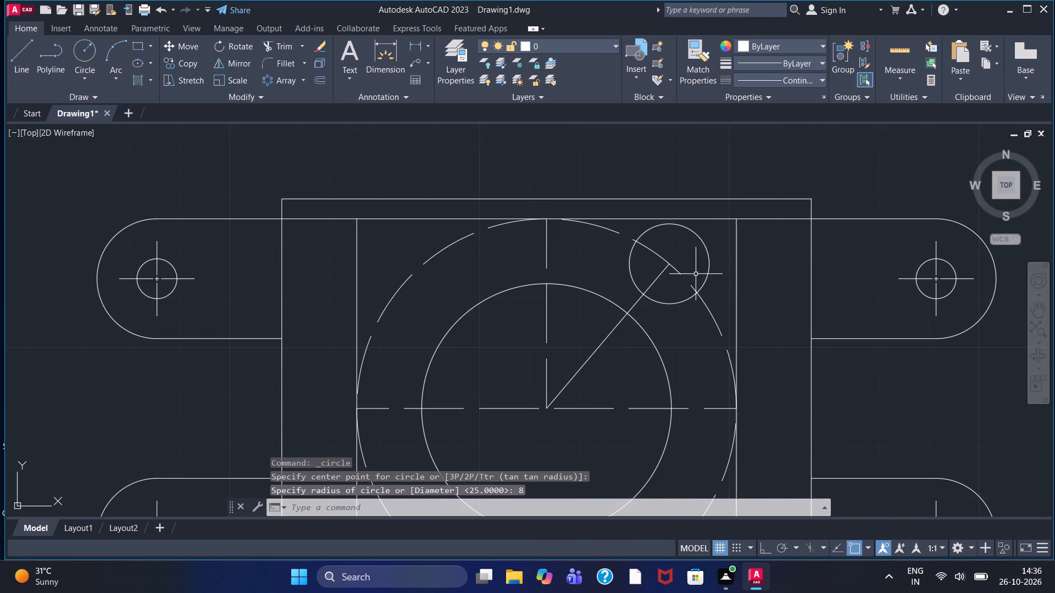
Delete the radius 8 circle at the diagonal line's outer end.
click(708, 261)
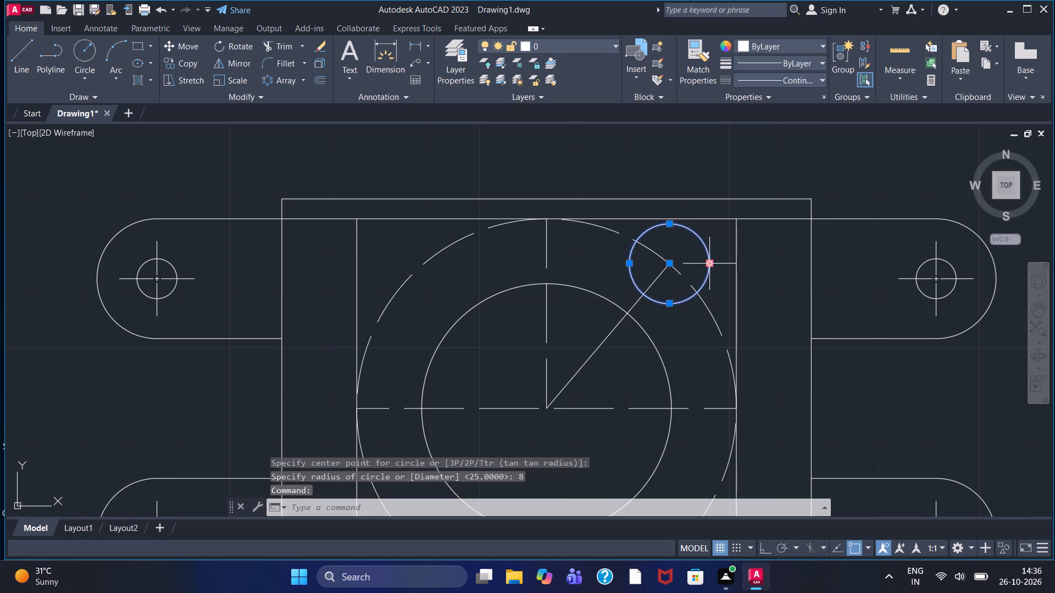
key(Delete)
Draw a circle of radius 4 centred where the diagonal line meets the dashed circle.
click(79, 60)
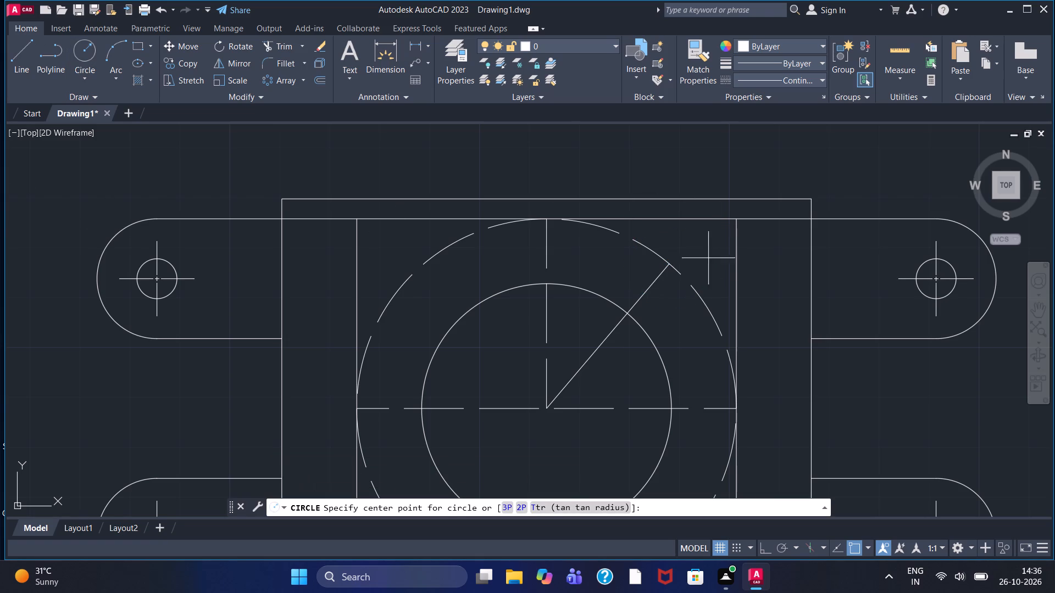
click(668, 266)
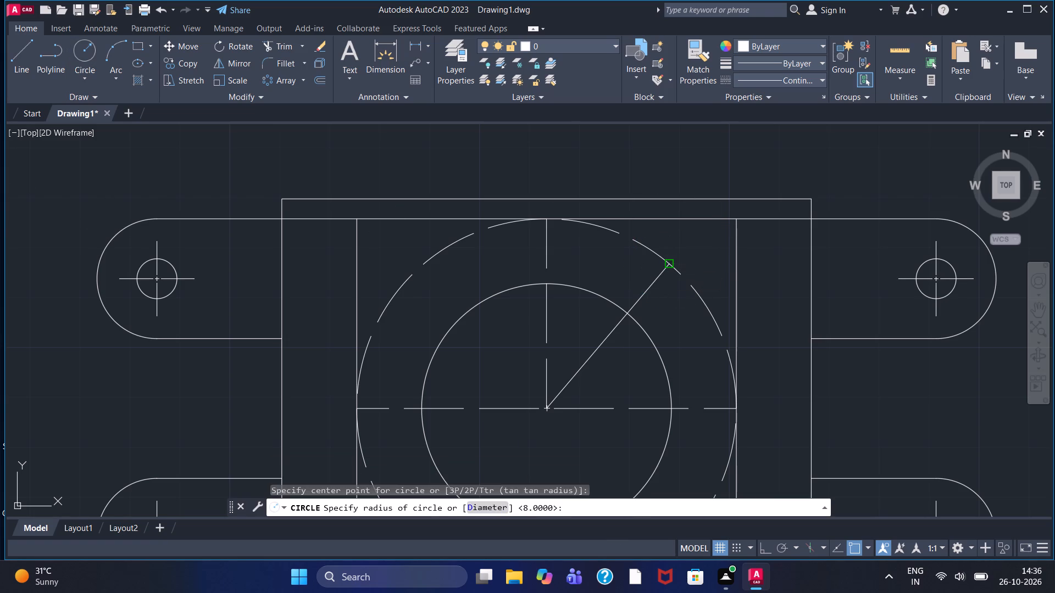
key(4)
key(Return)
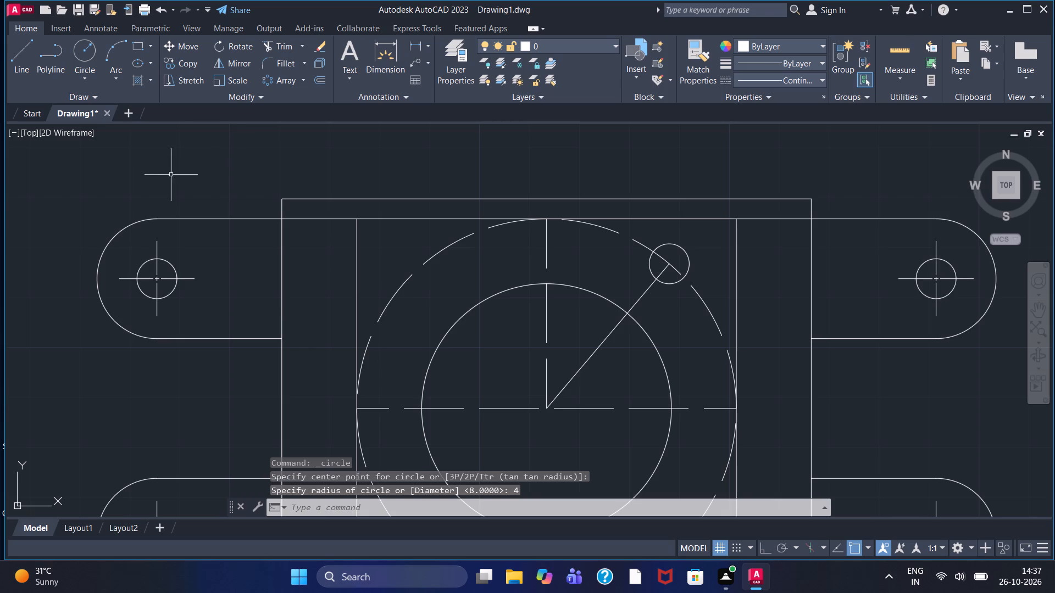
Create a polar array of the radius 4 circle around the bore centre with 4 items.
click(279, 77)
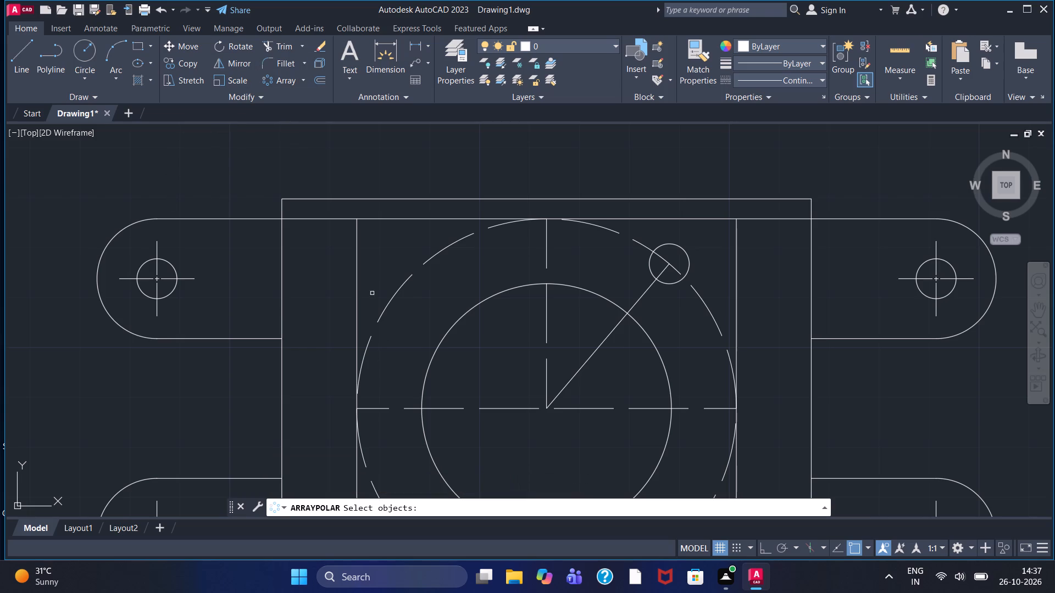
click(664, 243)
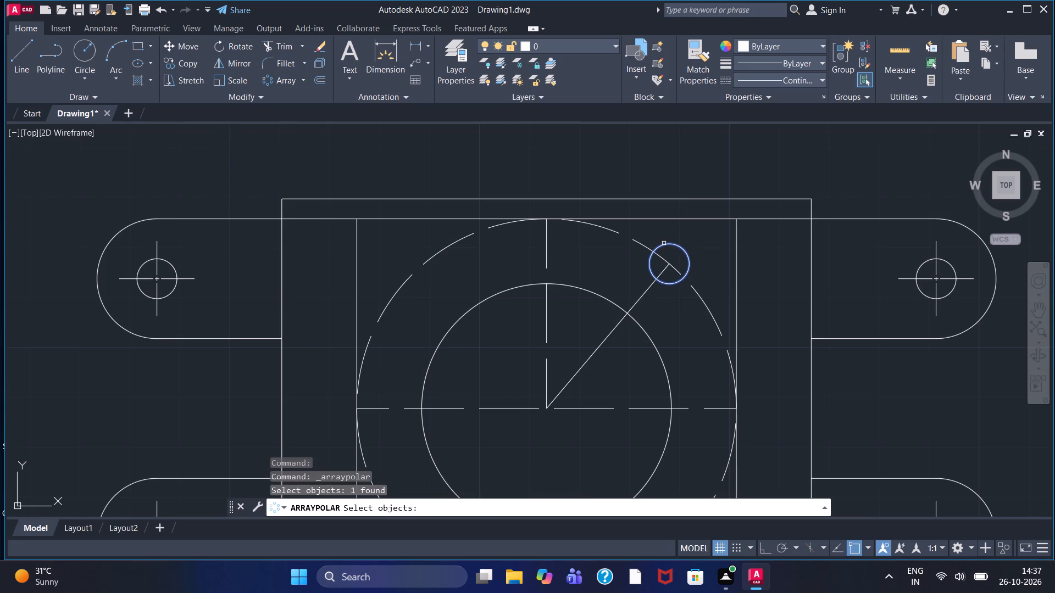
key(Return)
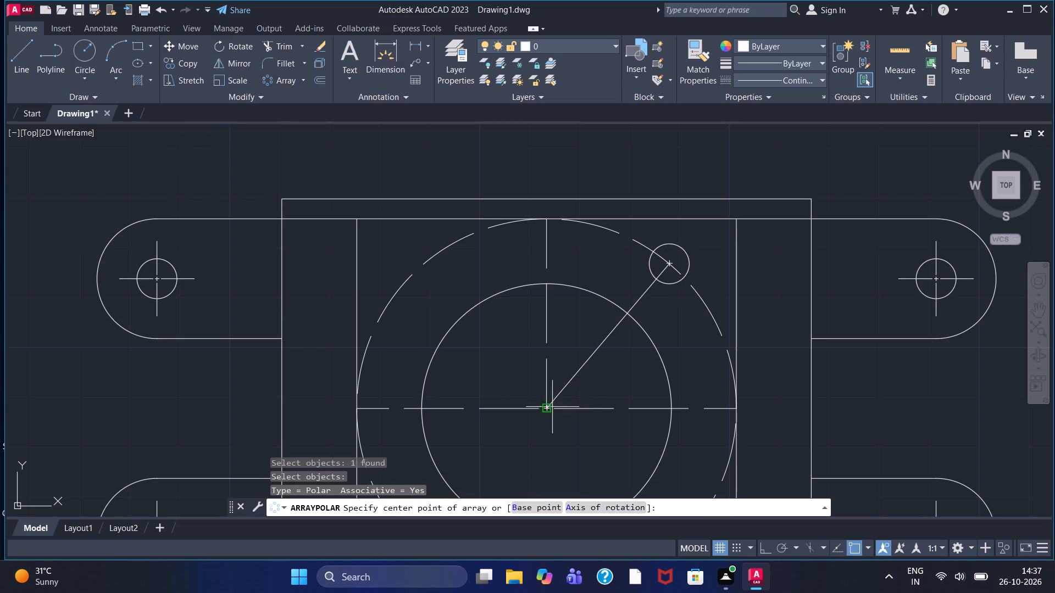
click(550, 407)
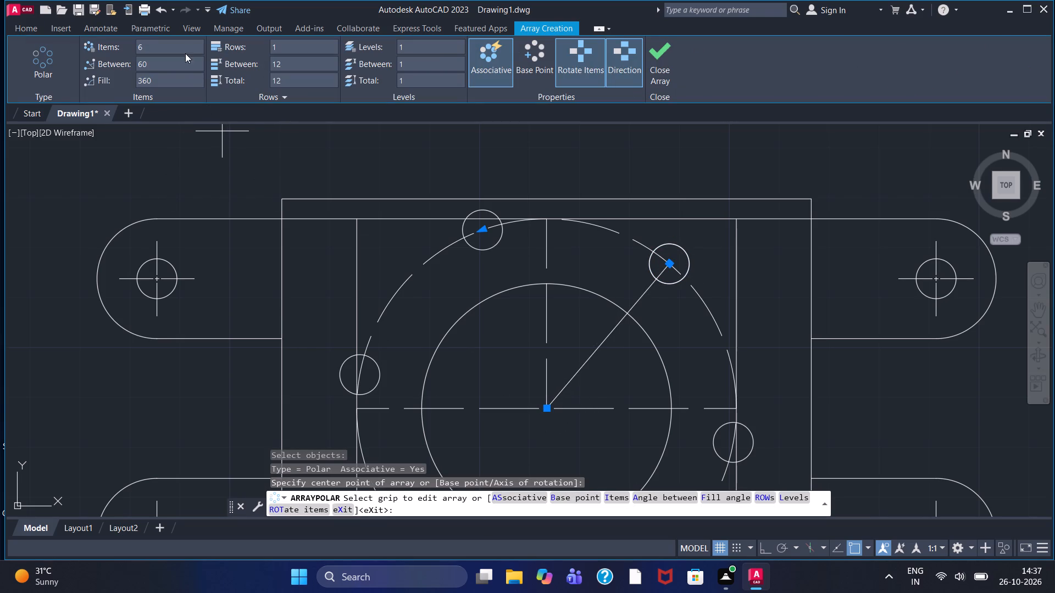
drag(187, 46, 126, 48)
key(4)
key(Return)
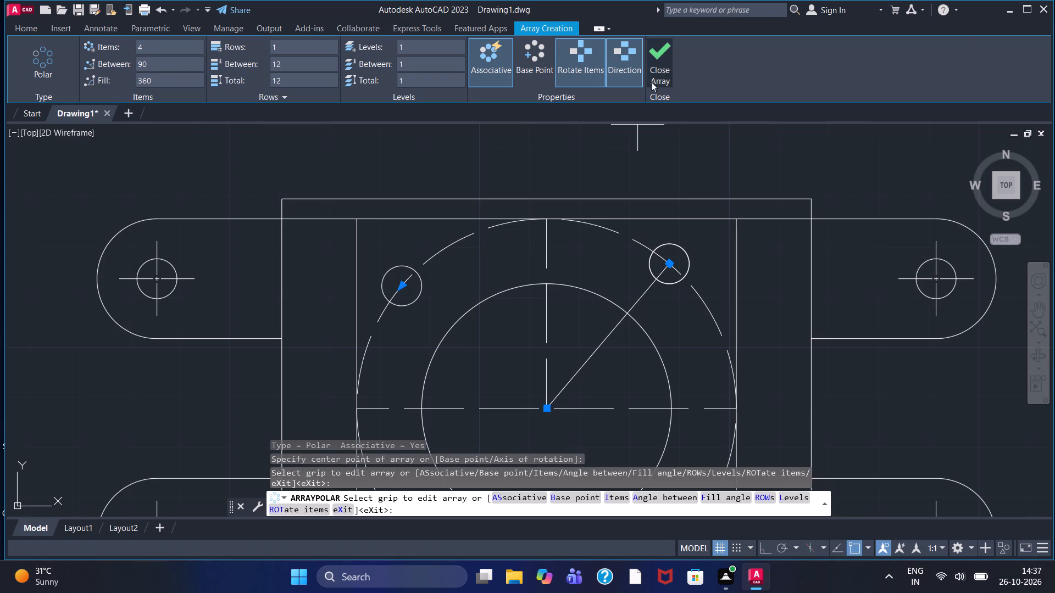
click(663, 69)
scroll(650, 196, down, 1)
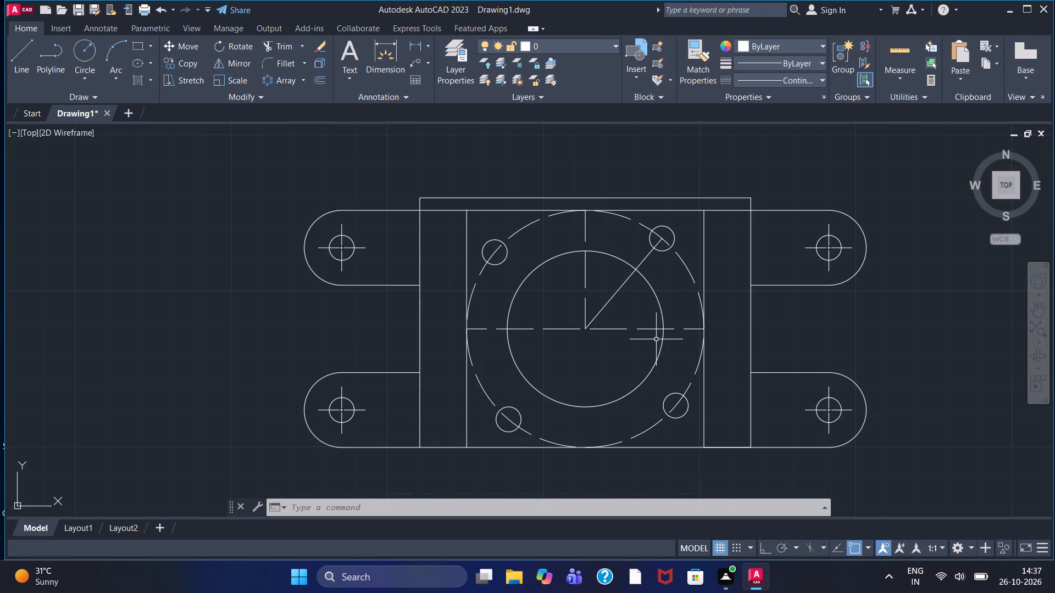
Draw a short slanted line from the midpoint of the body's left inner vertical line, going up and to the left.
click(9, 69)
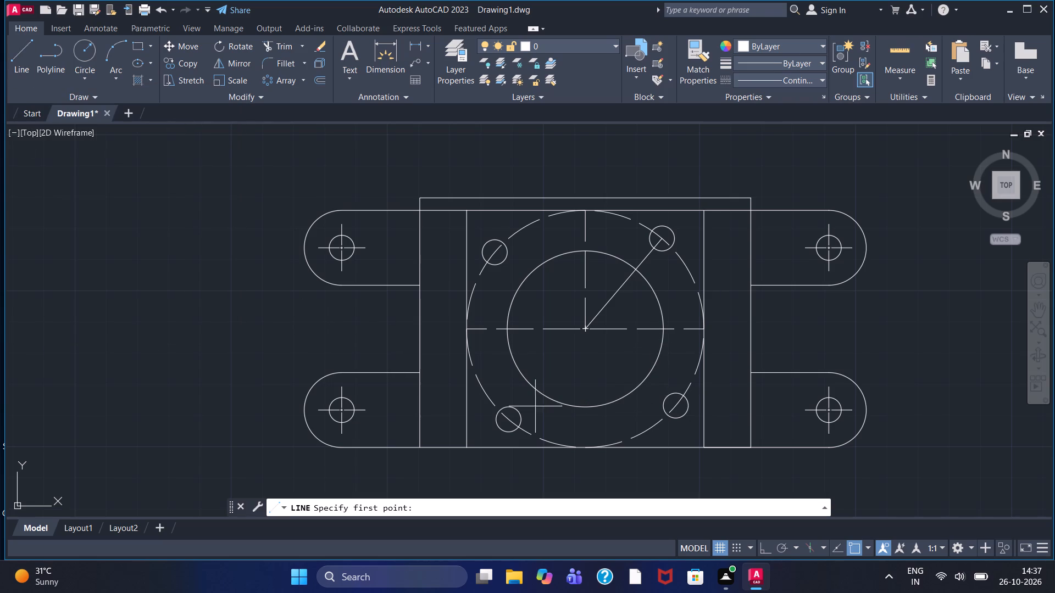
click(467, 331)
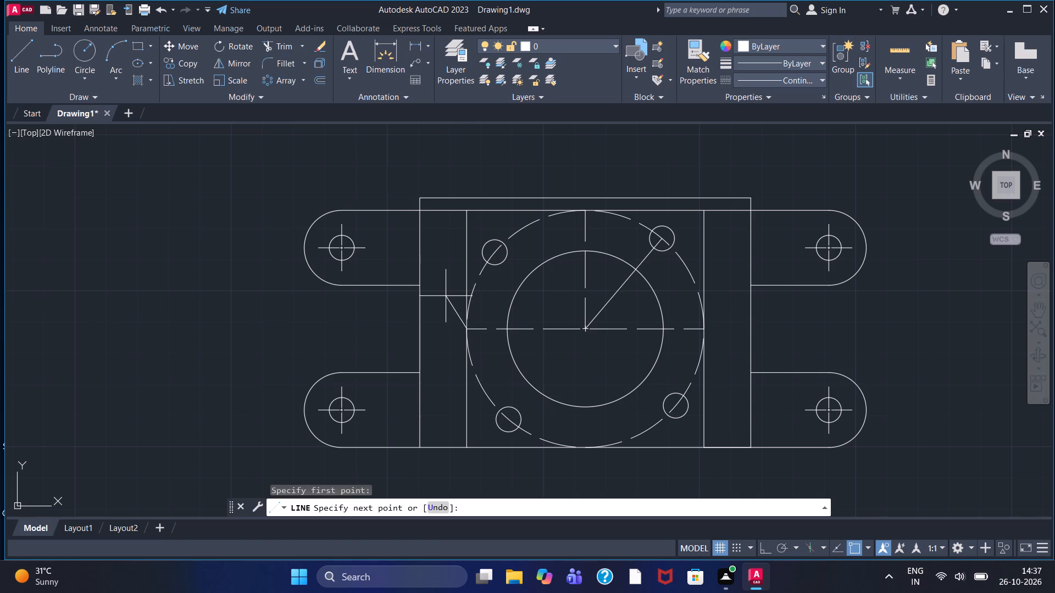
click(446, 296)
right_click(445, 294)
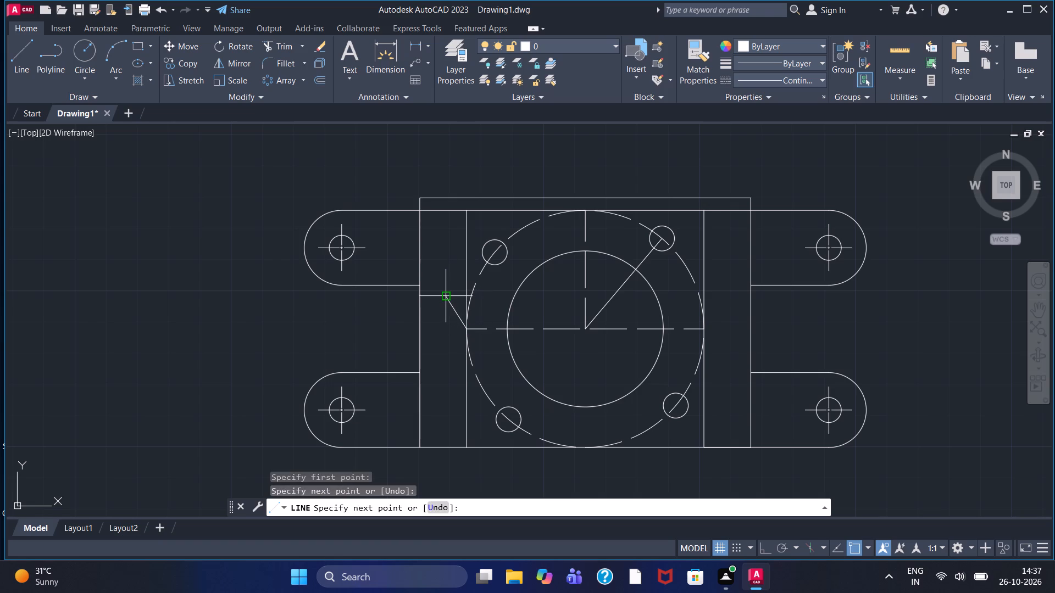
click(468, 301)
Draw a second short slanted line from the same left inner line midpoint, going down and to the left.
click(12, 68)
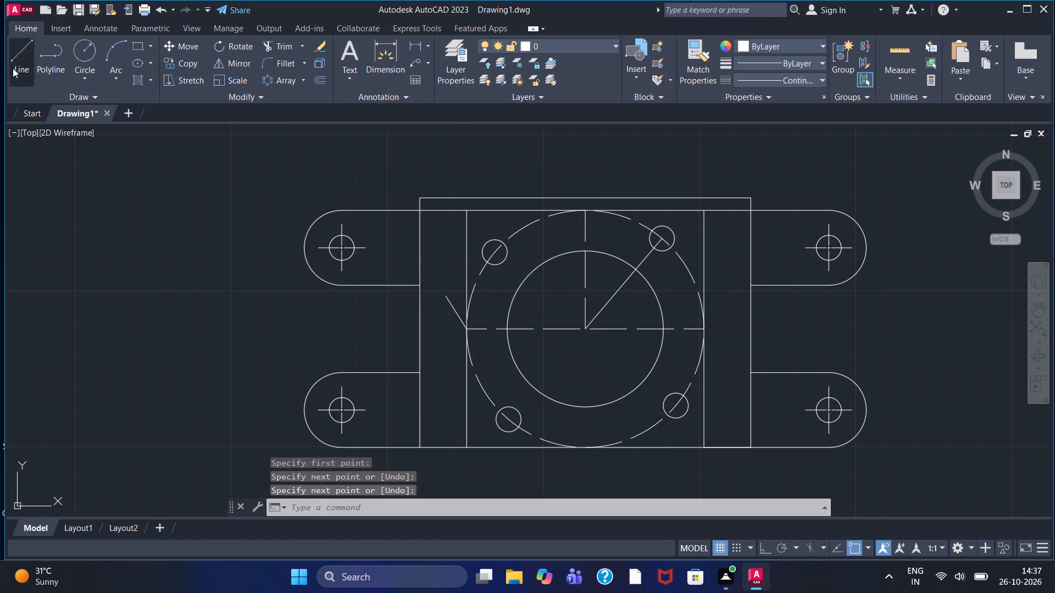
click(467, 332)
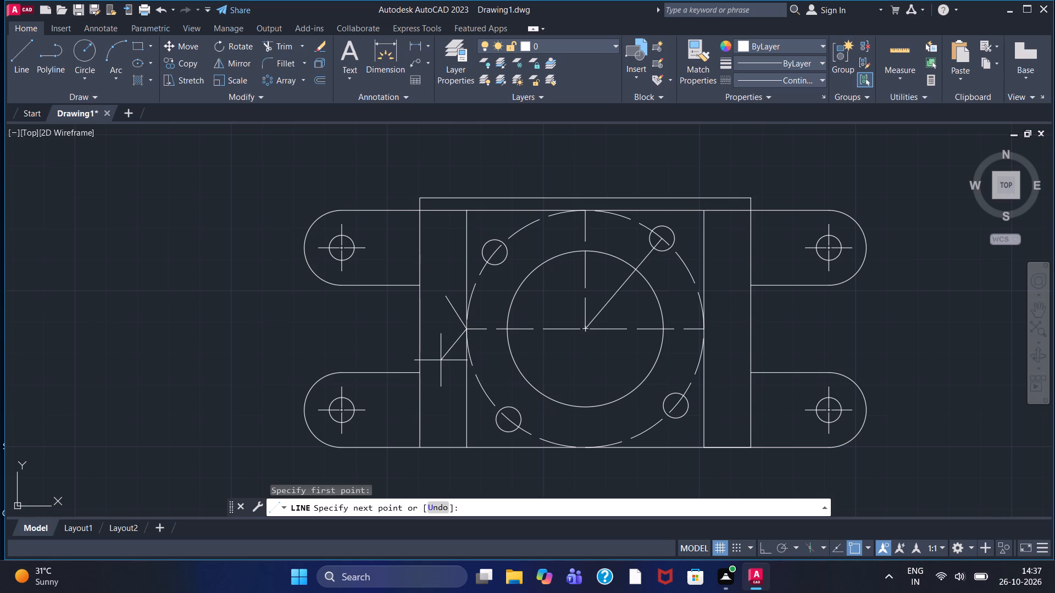
click(441, 360)
right_click(441, 359)
click(459, 365)
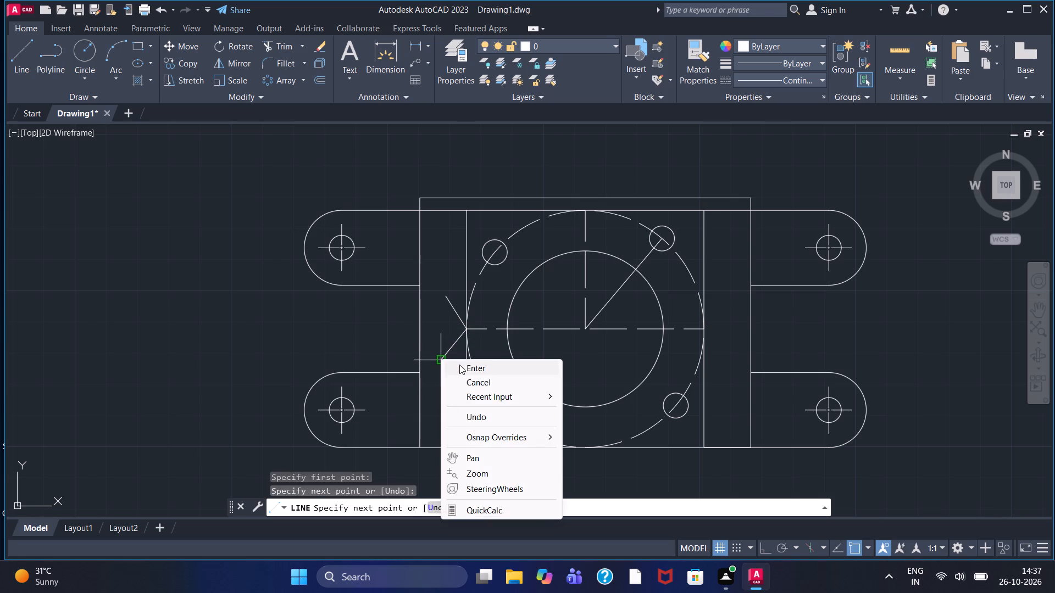
Draw a Start, End, Radius arc joining the two slanted lines' free ends, bulging toward the body's left edge.
click(118, 75)
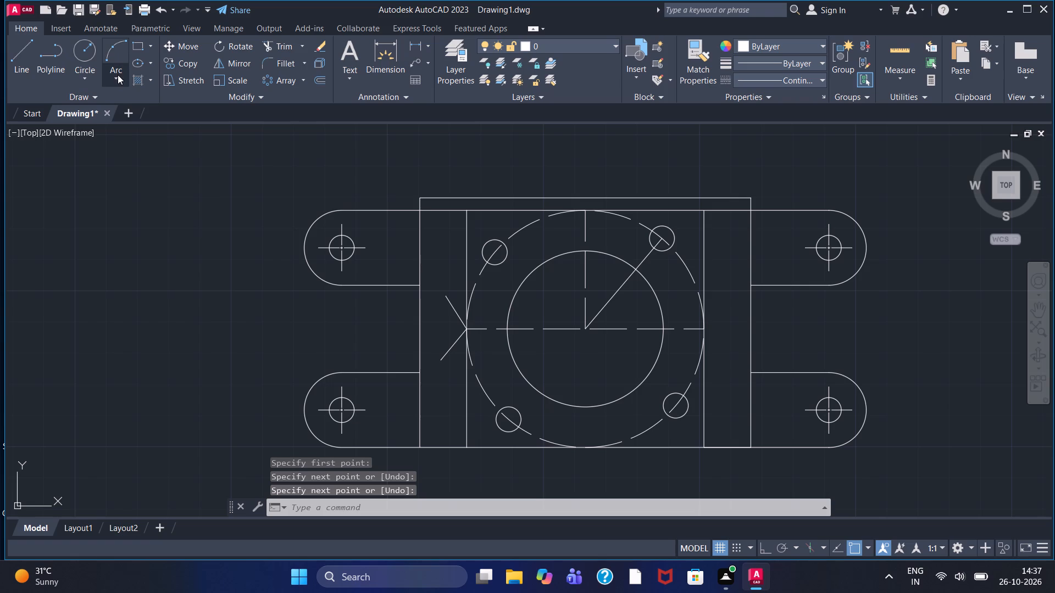
click(171, 265)
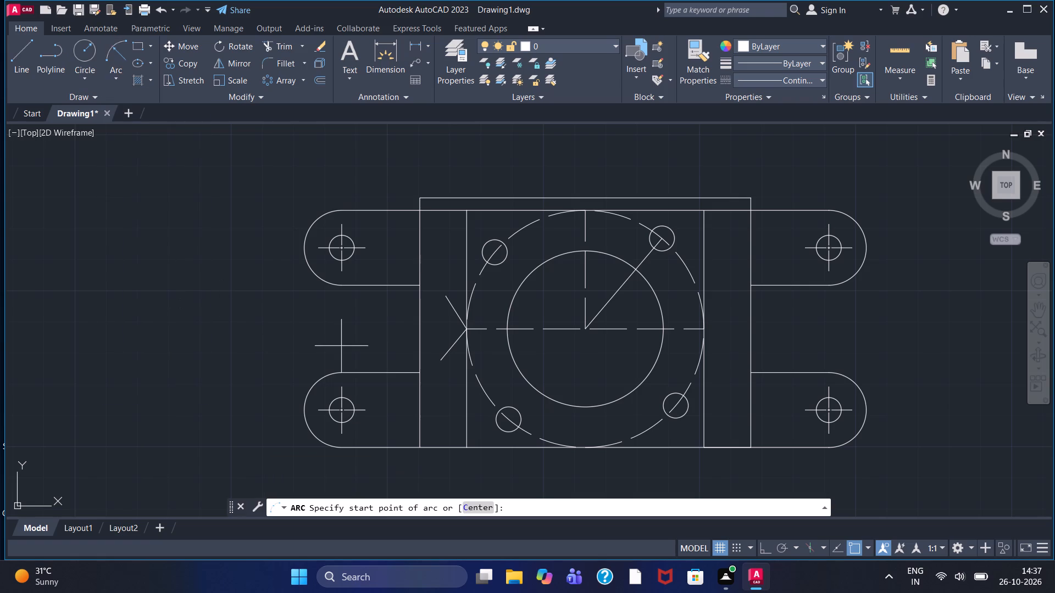
click(446, 299)
click(440, 361)
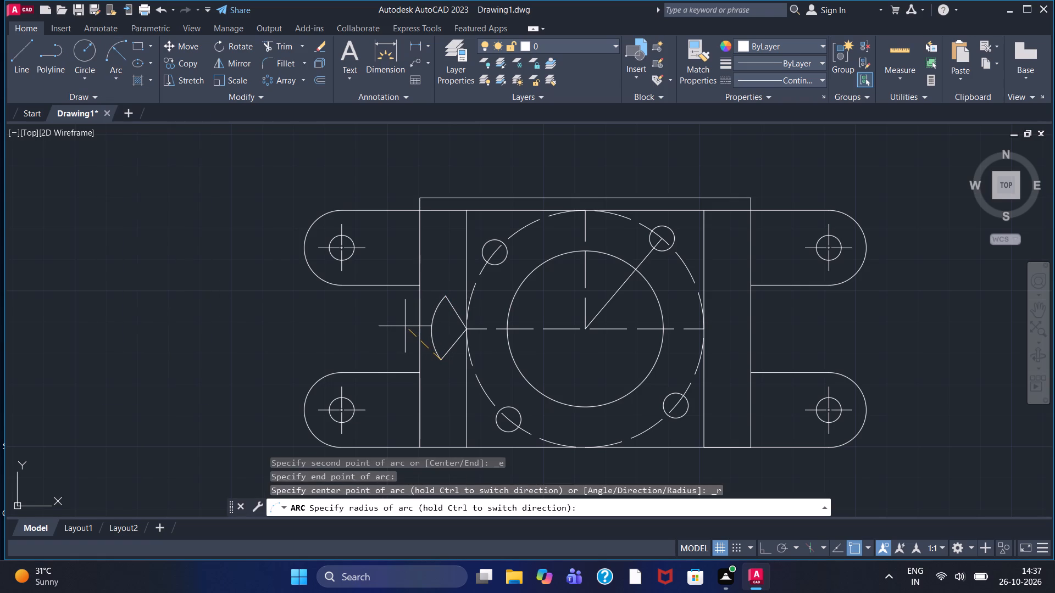
click(409, 326)
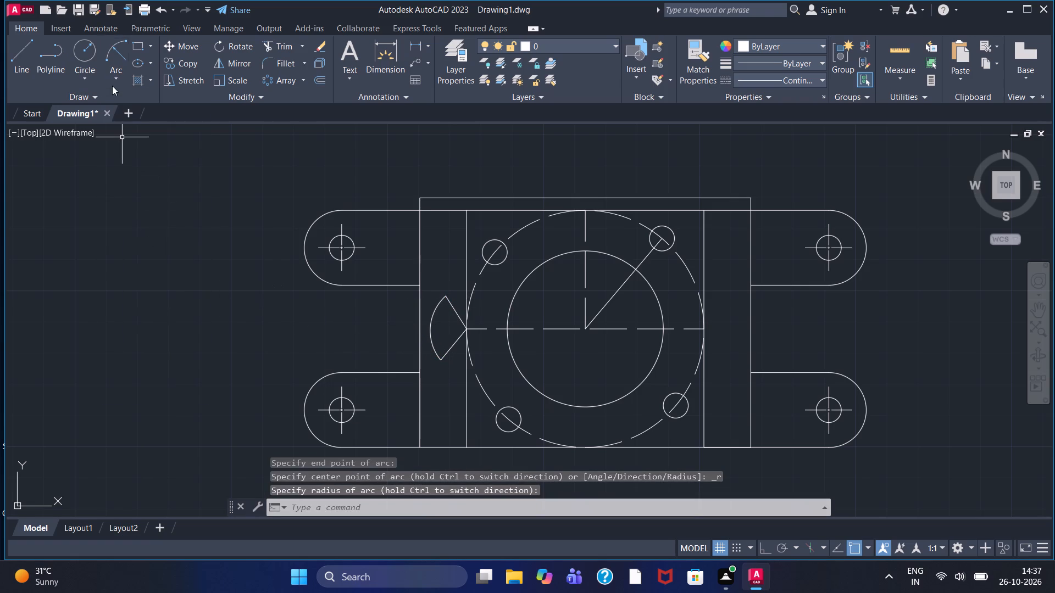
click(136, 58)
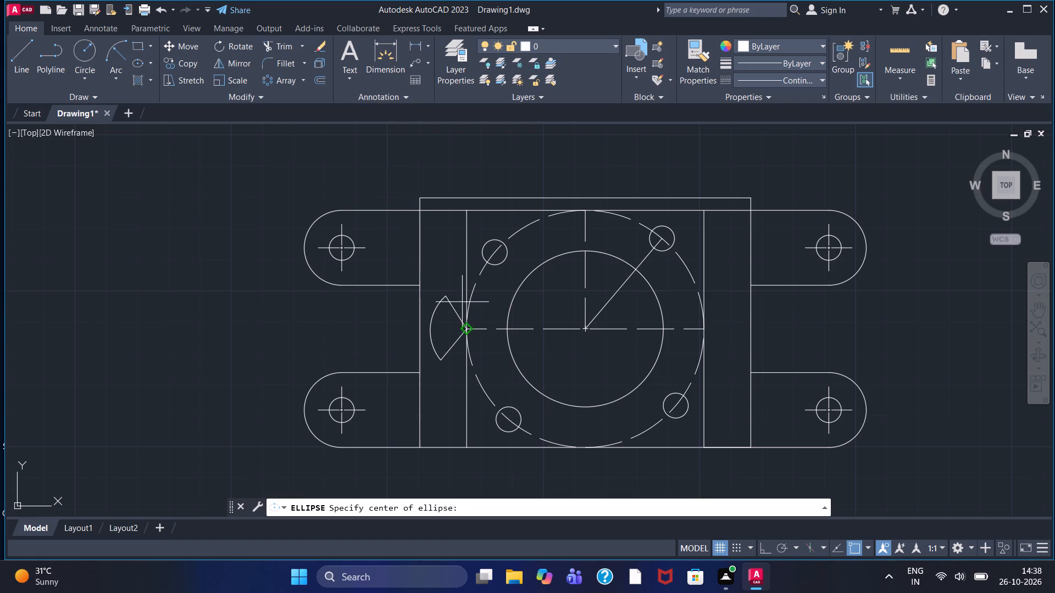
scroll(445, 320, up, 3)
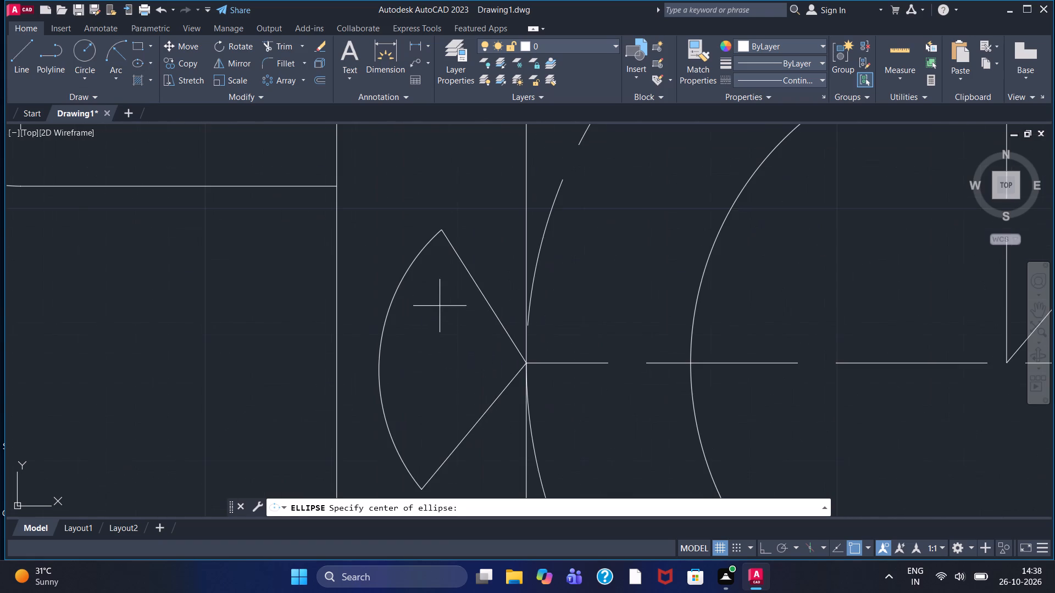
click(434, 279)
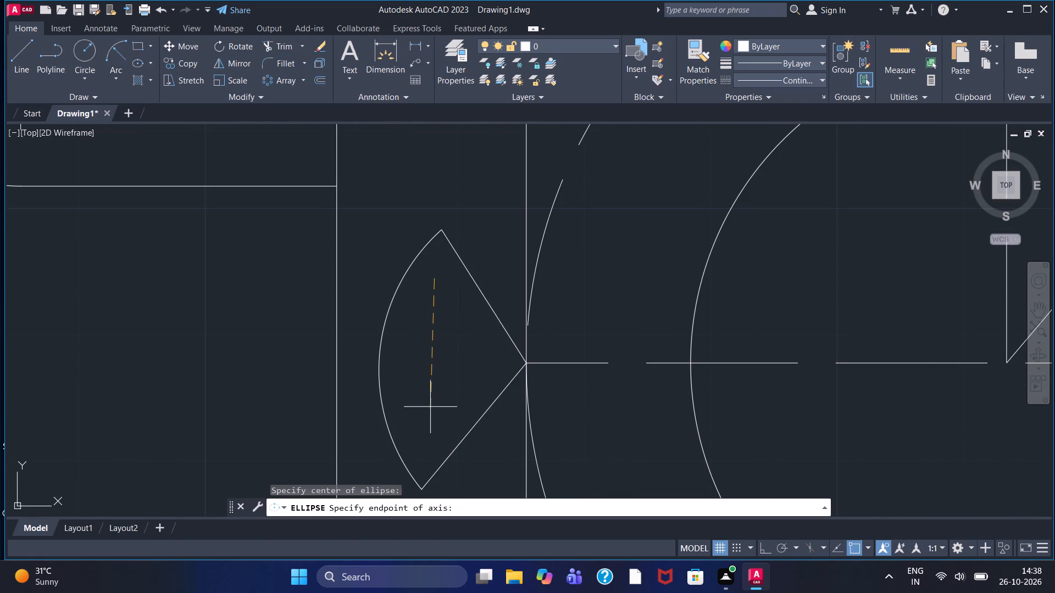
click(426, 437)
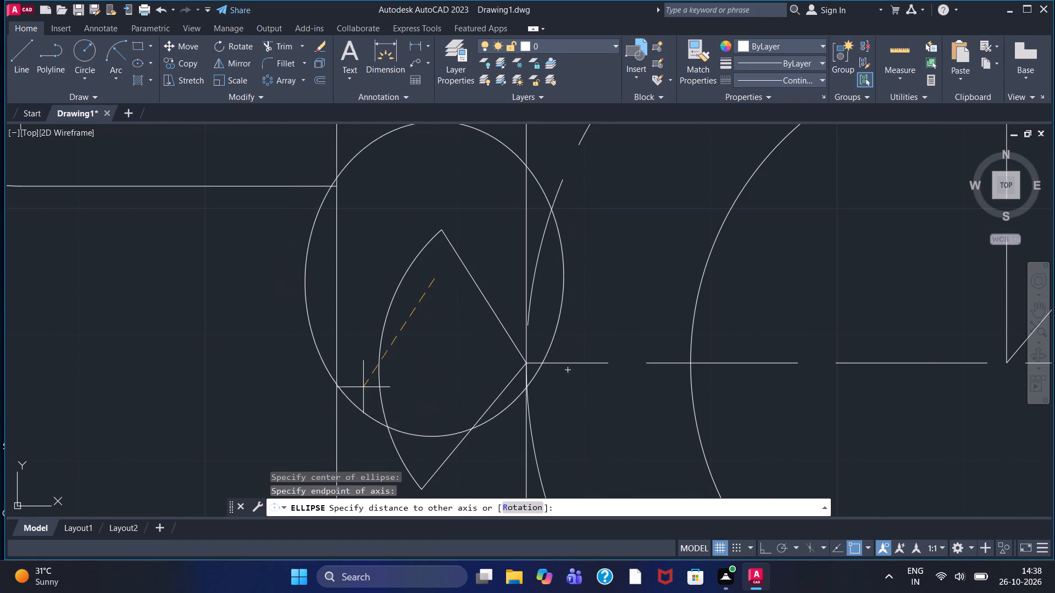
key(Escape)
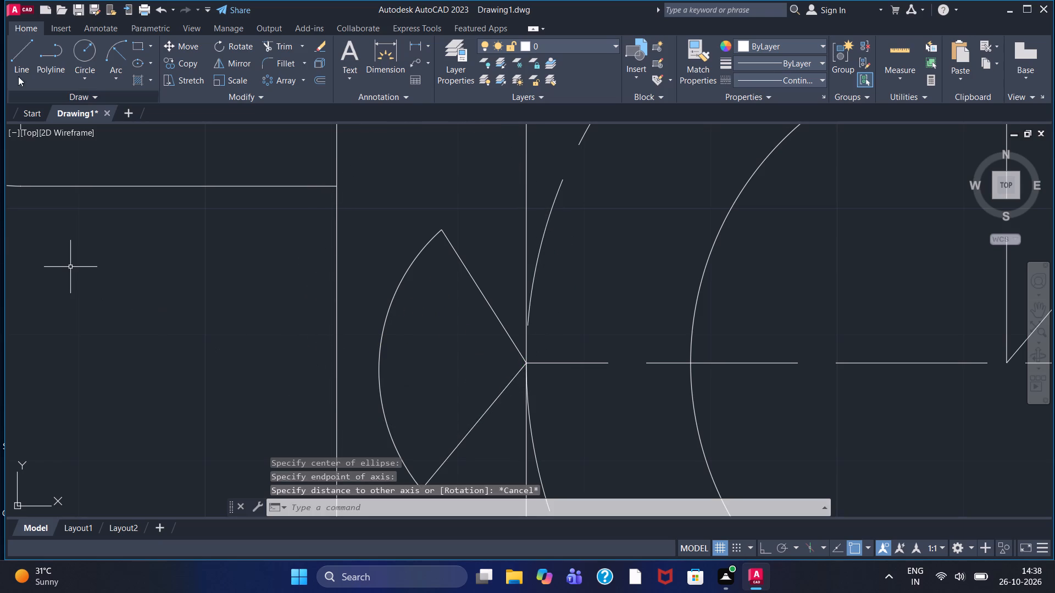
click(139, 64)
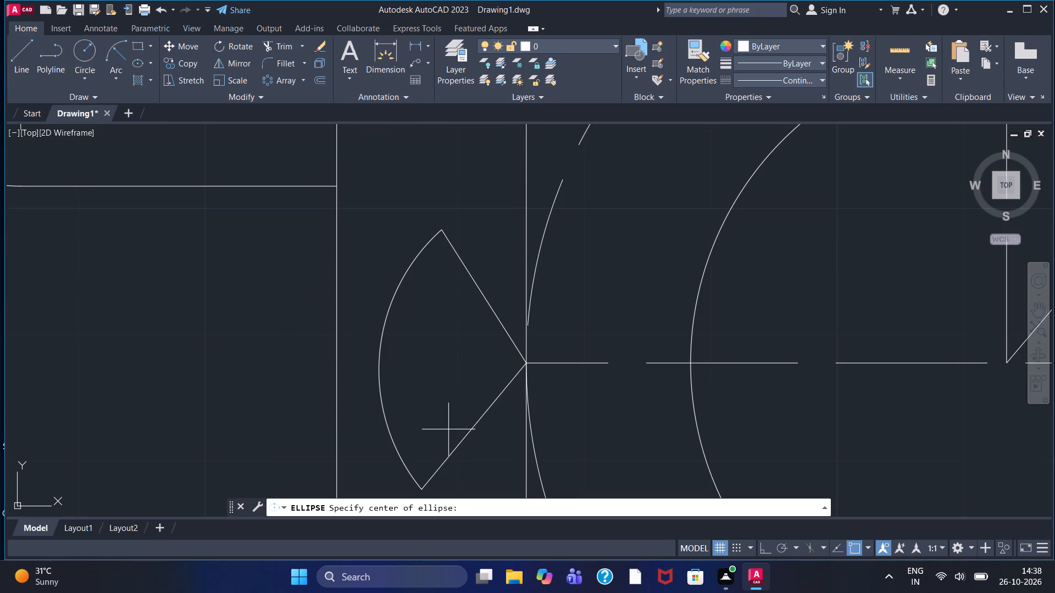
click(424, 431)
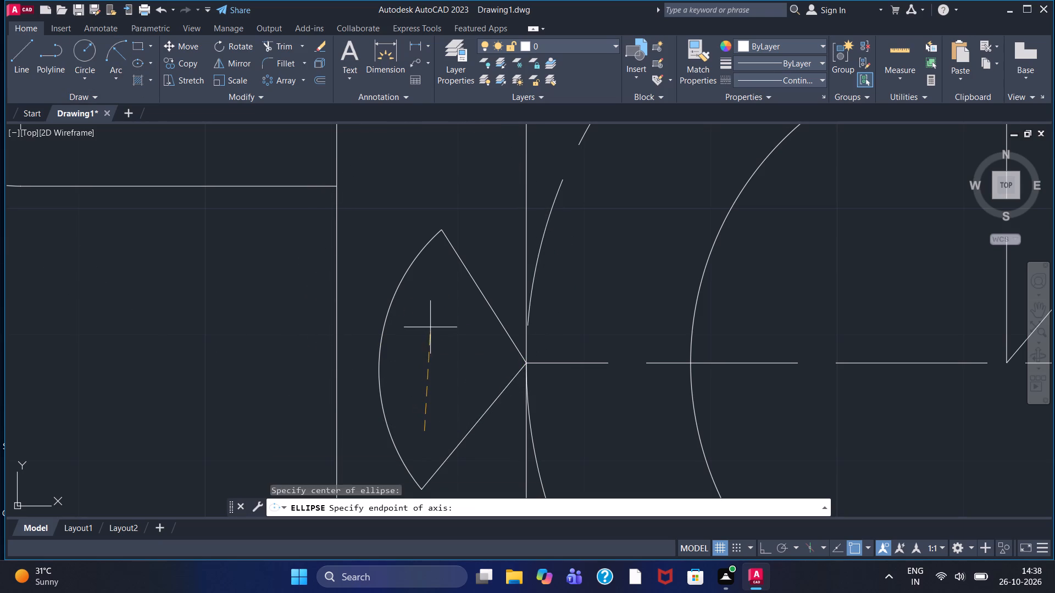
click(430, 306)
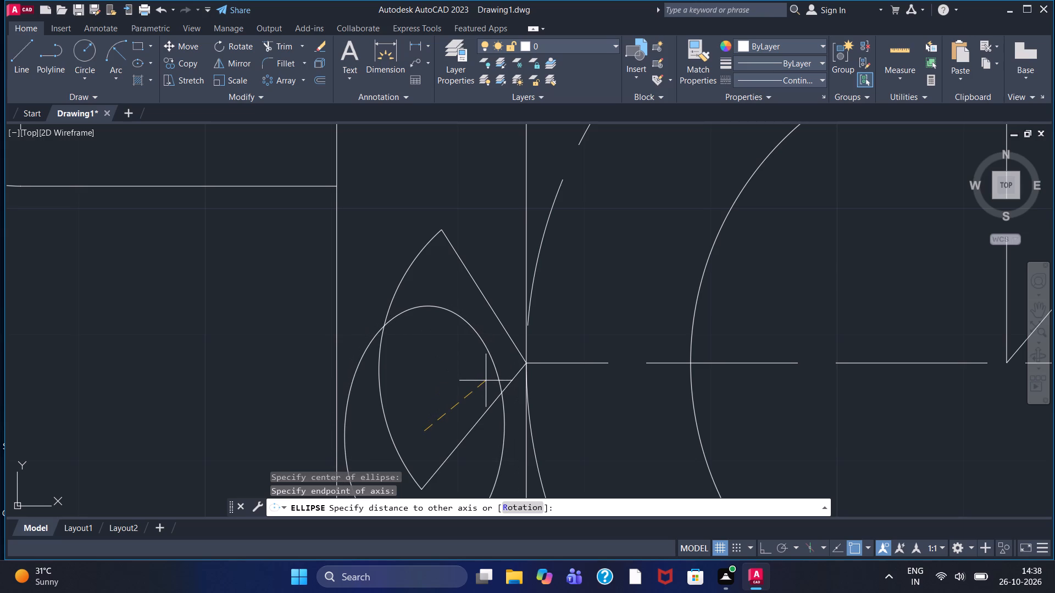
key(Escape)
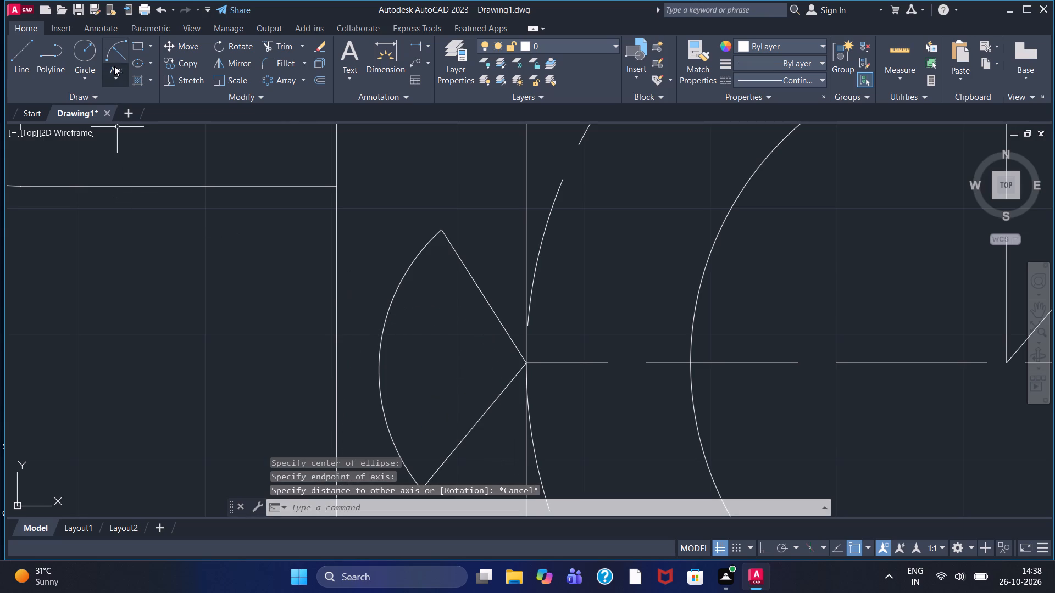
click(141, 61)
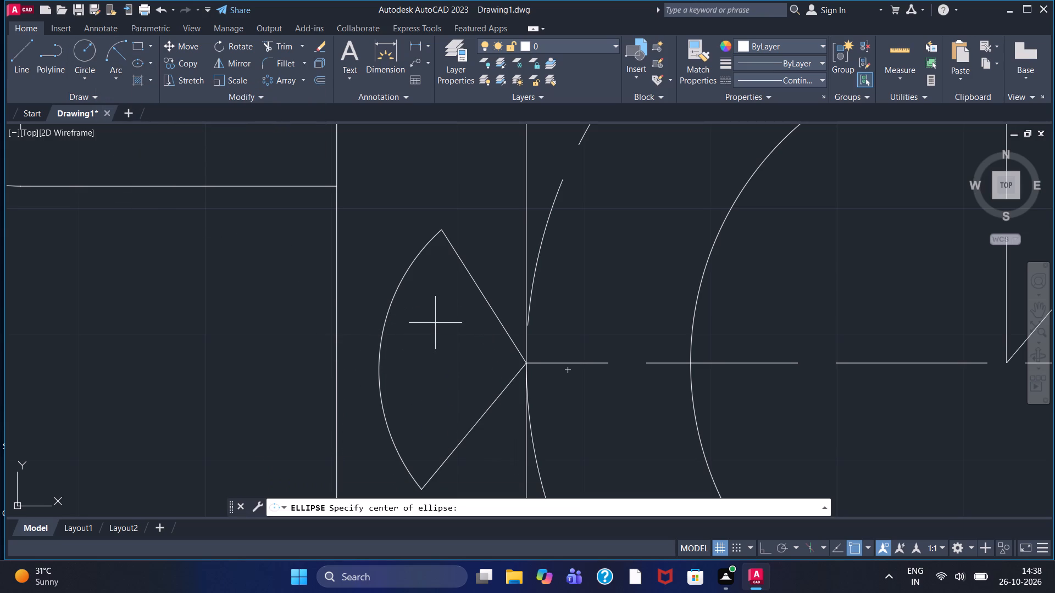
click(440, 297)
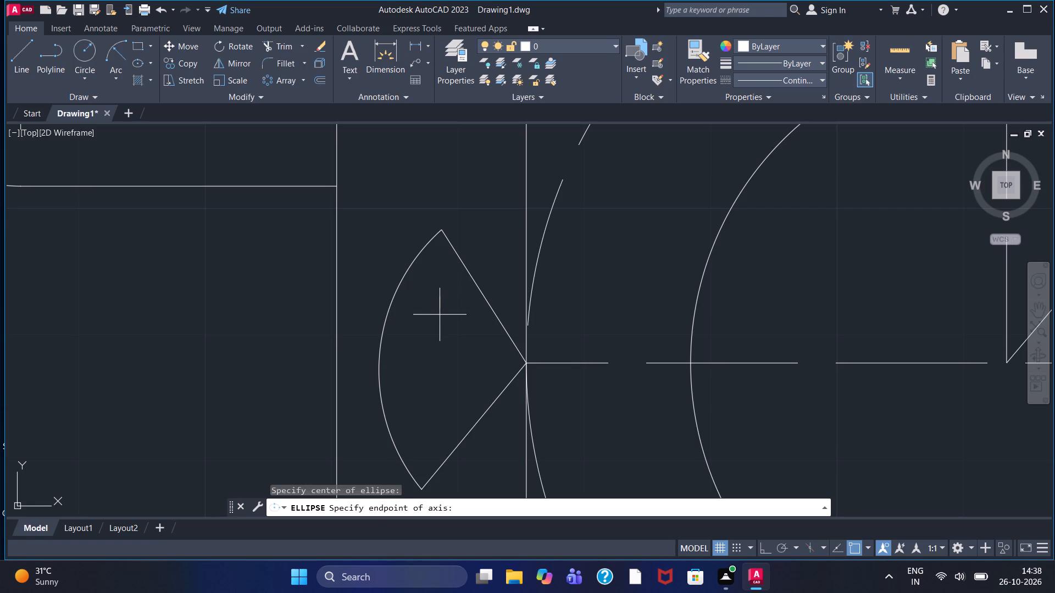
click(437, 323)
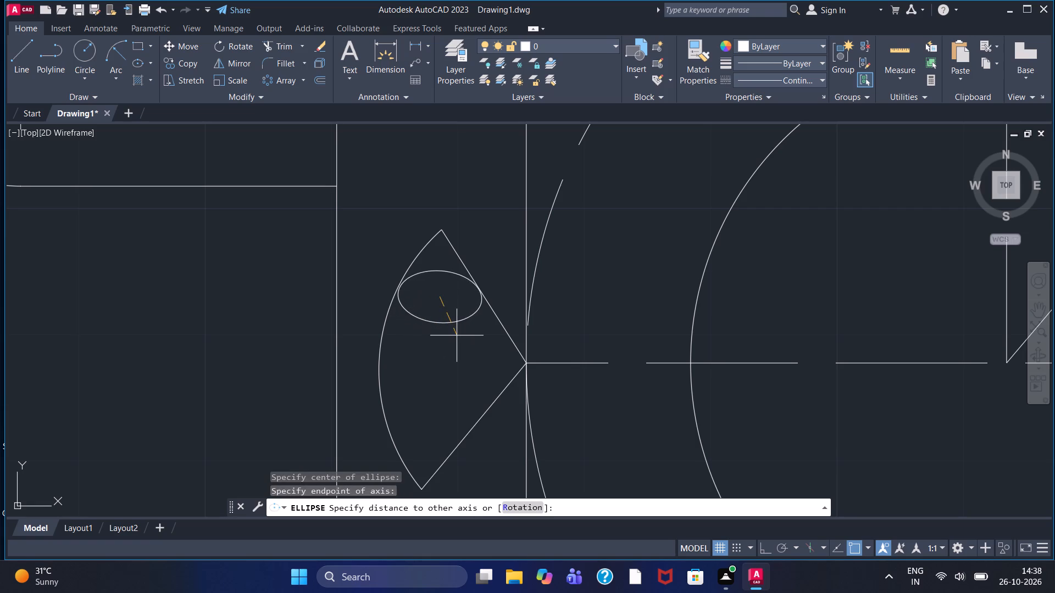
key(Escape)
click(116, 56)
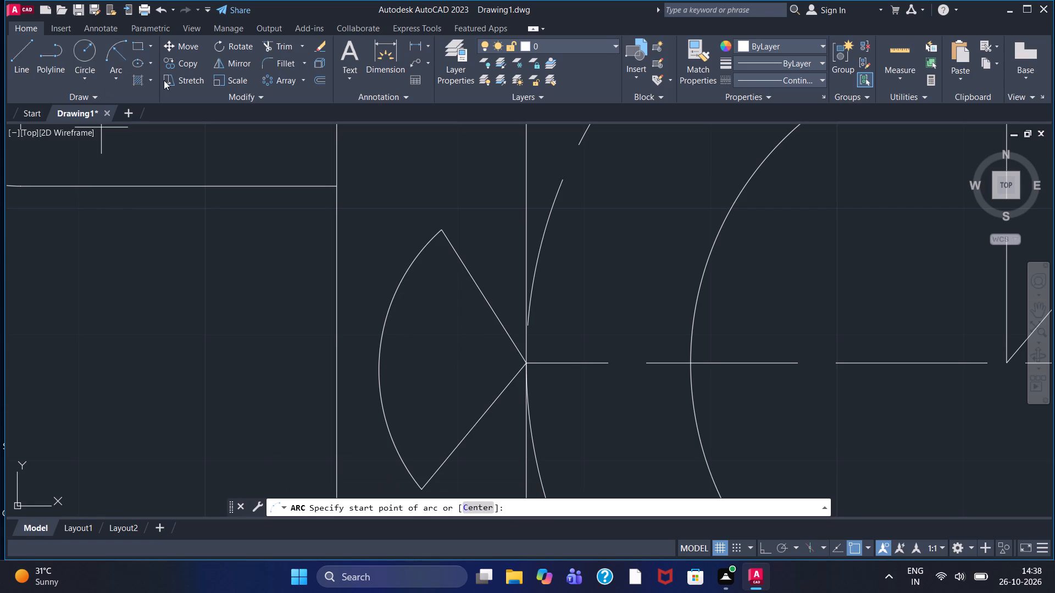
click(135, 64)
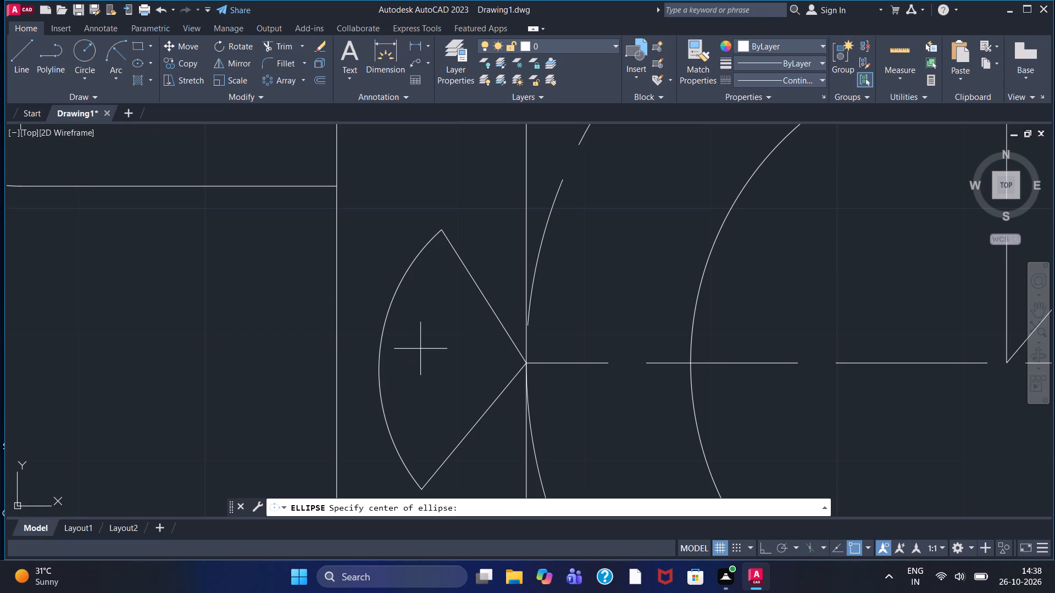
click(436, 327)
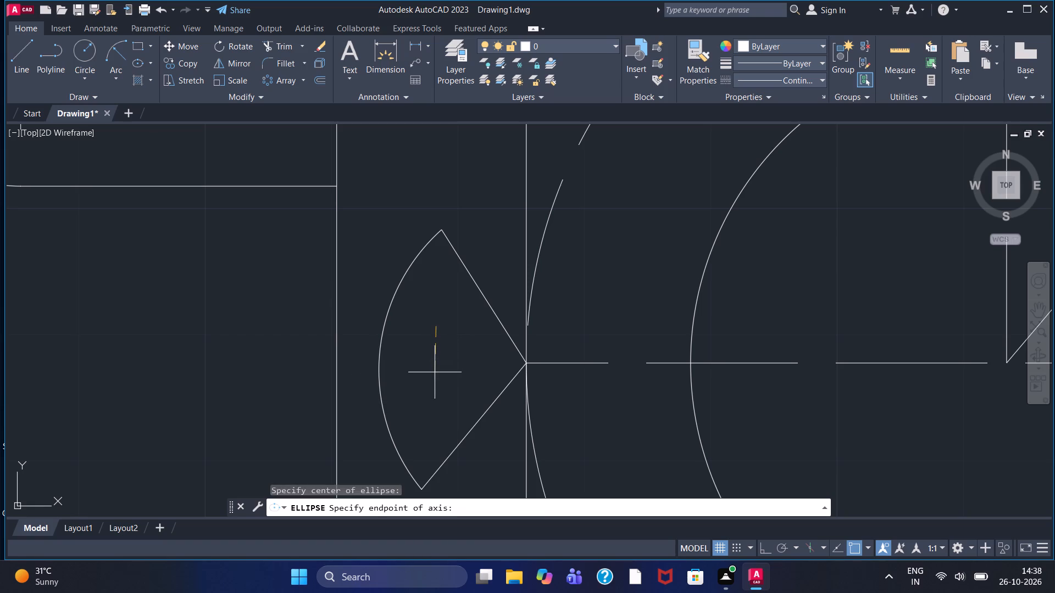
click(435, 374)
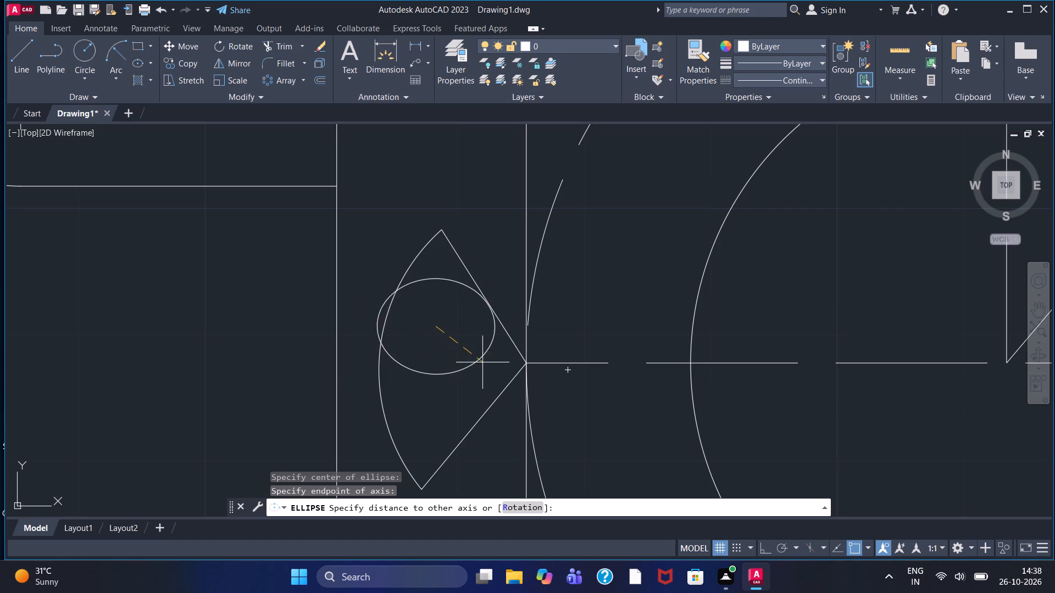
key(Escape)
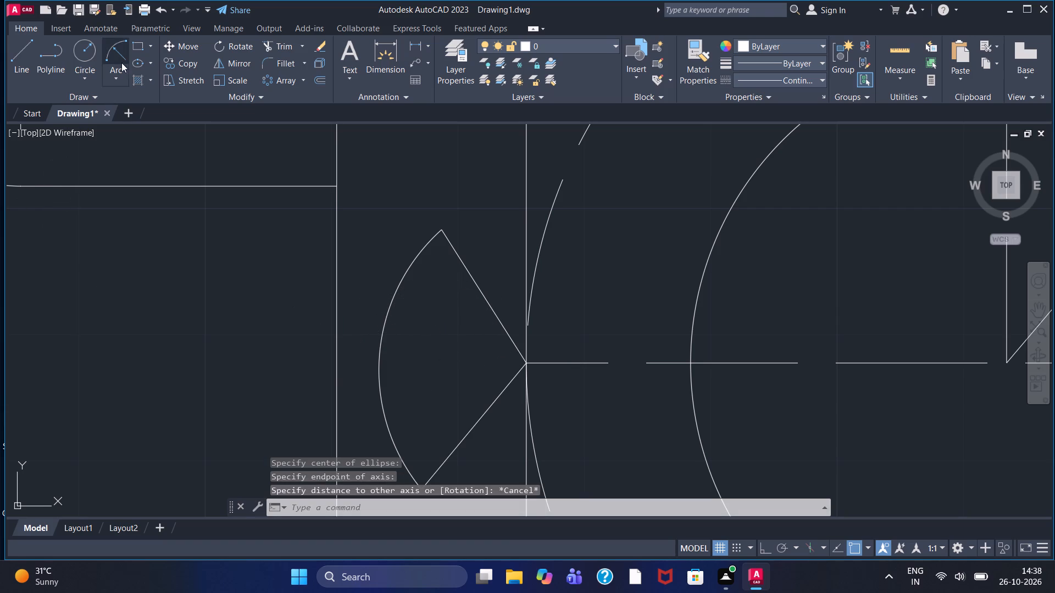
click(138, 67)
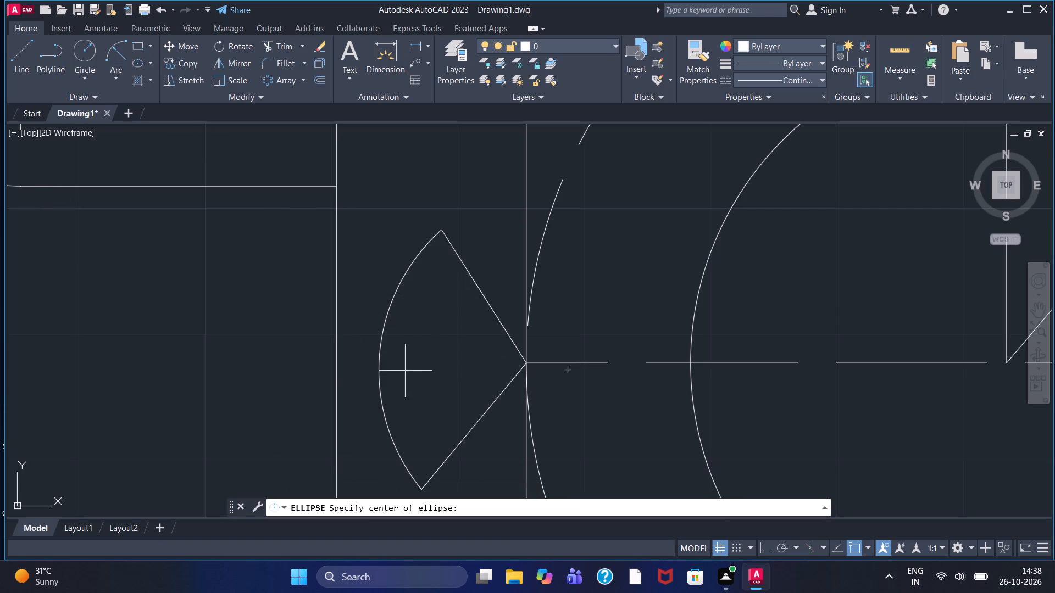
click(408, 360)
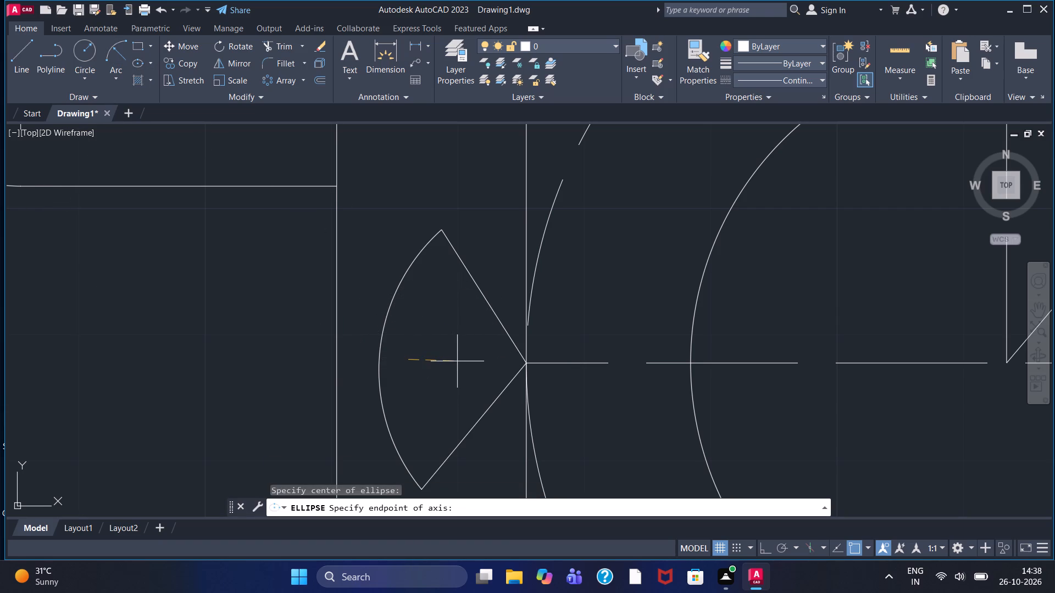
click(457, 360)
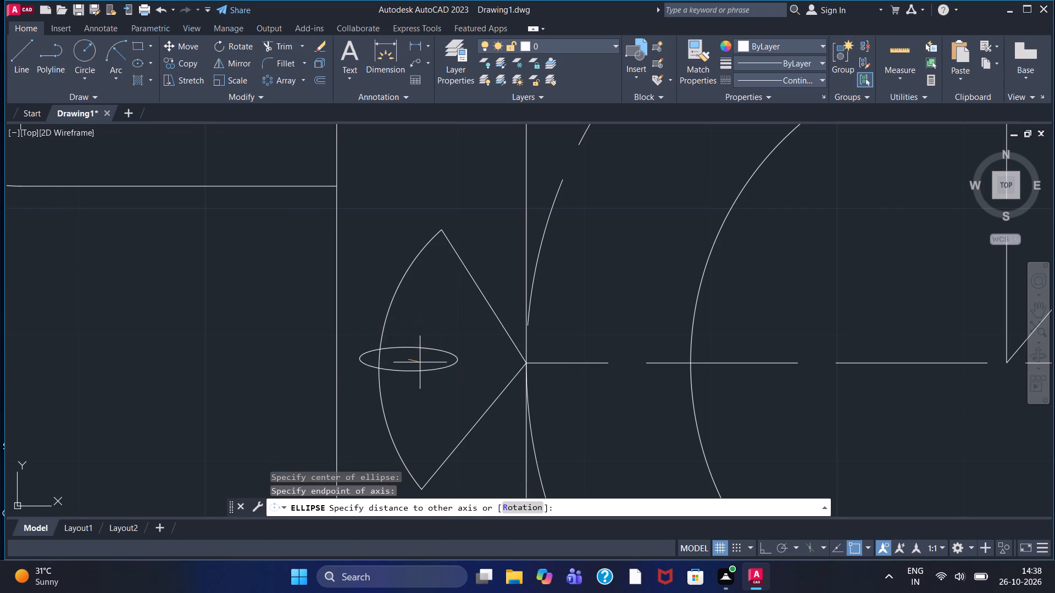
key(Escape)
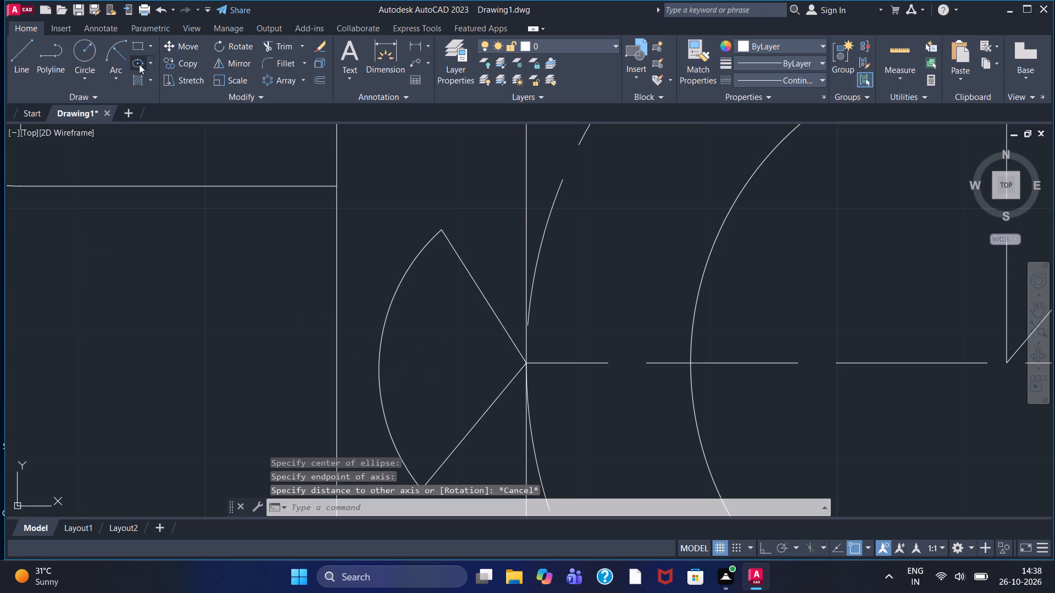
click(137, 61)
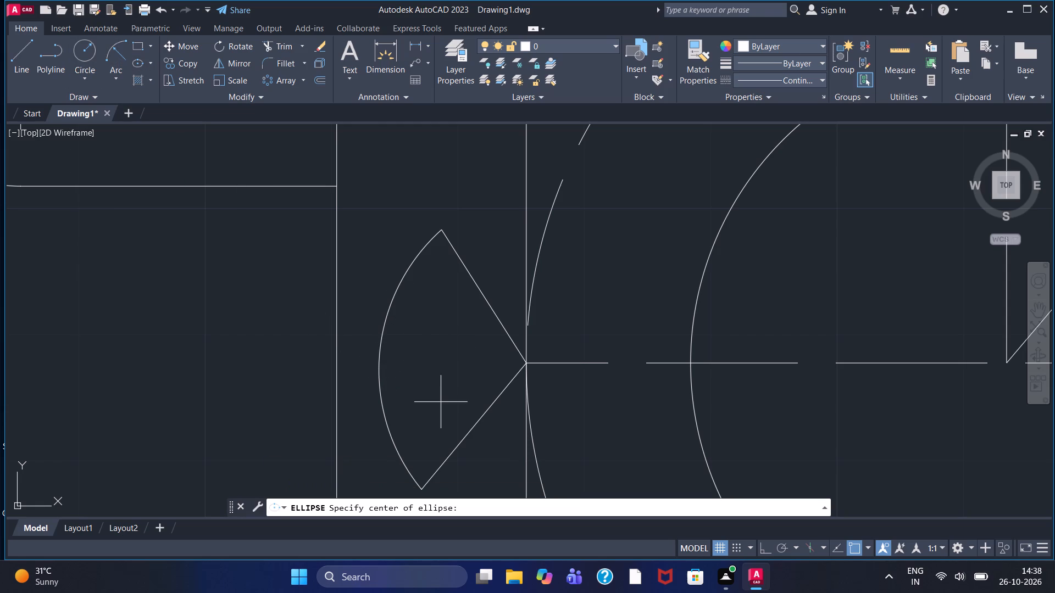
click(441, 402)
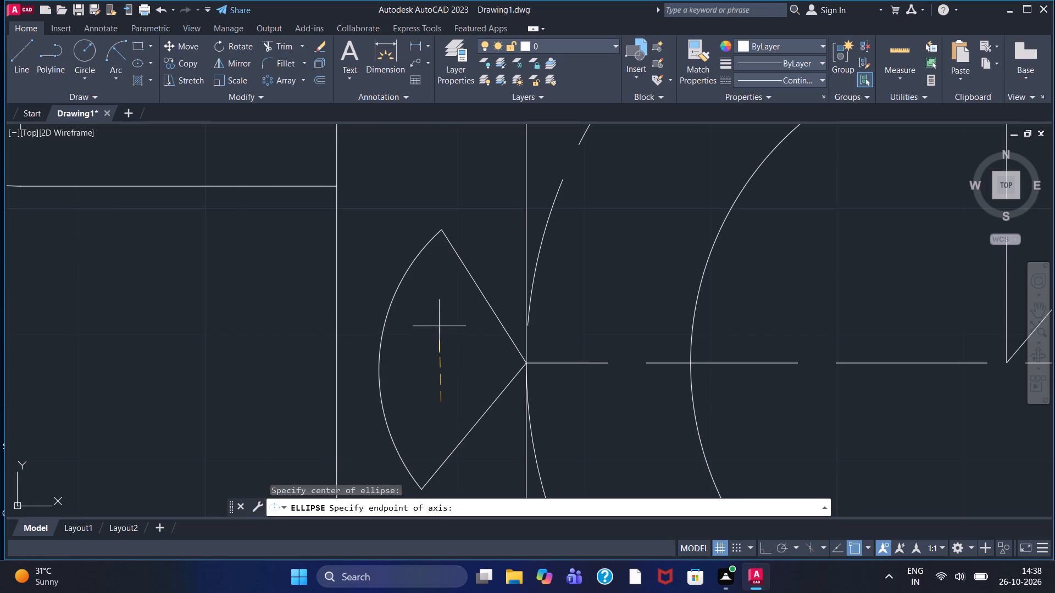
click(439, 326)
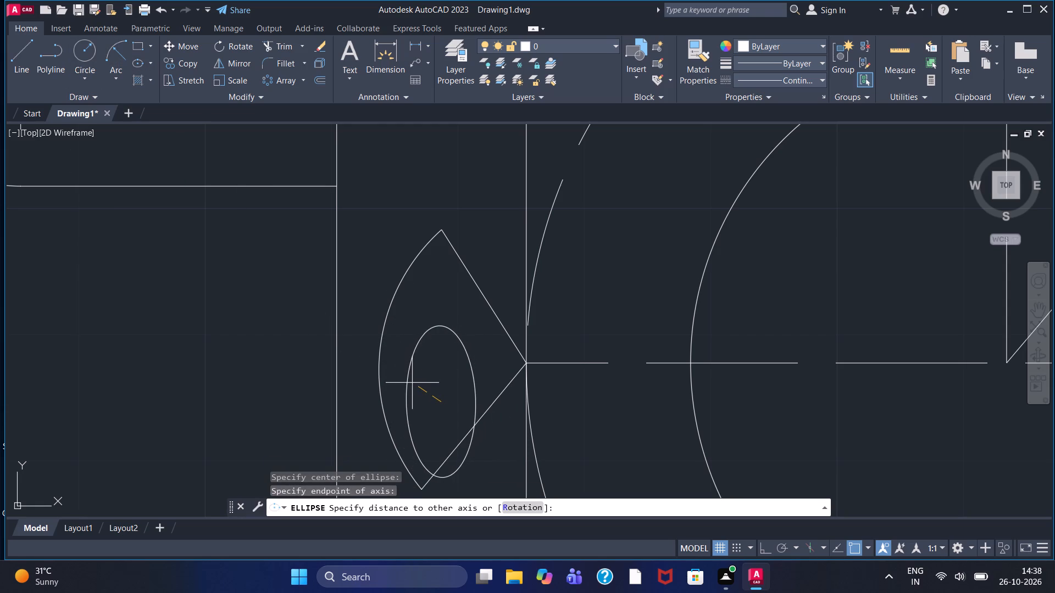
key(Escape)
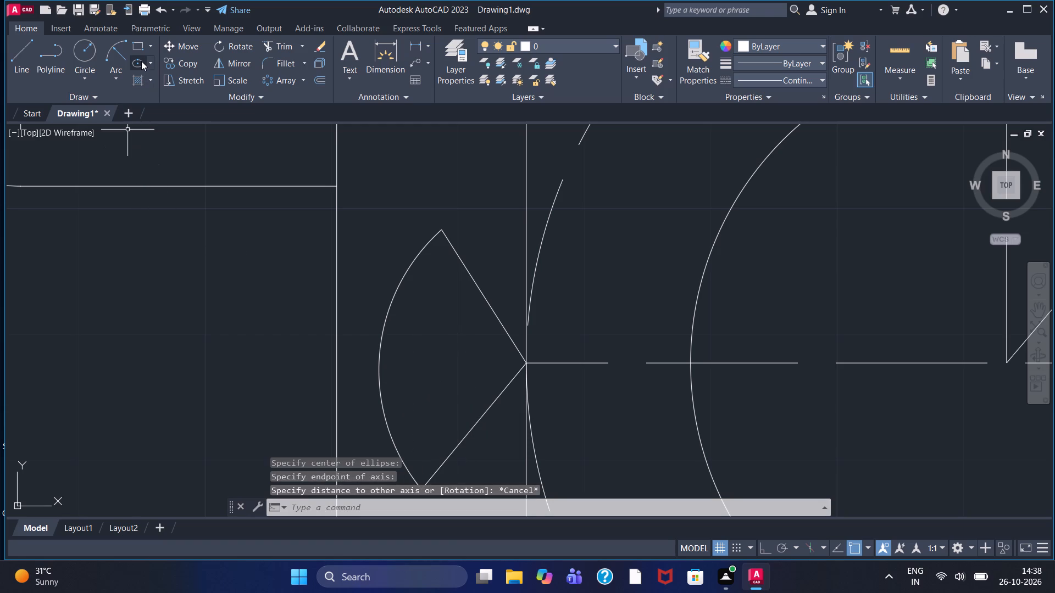
Draw a narrow upright ellipse by its centre inside the wedge formed by the two slanted lines and the arc.
click(141, 61)
click(434, 374)
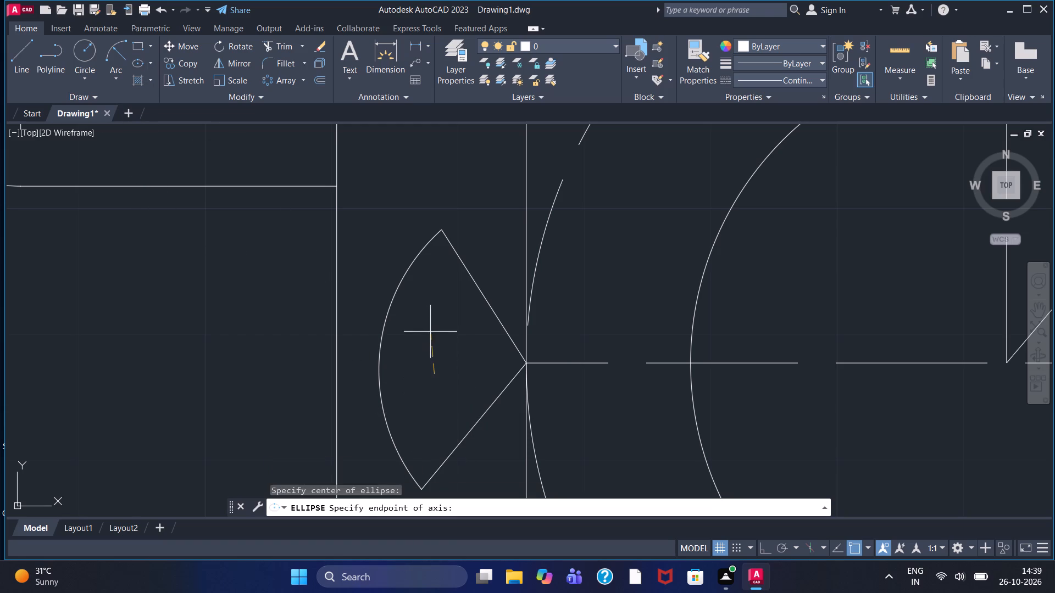
click(436, 312)
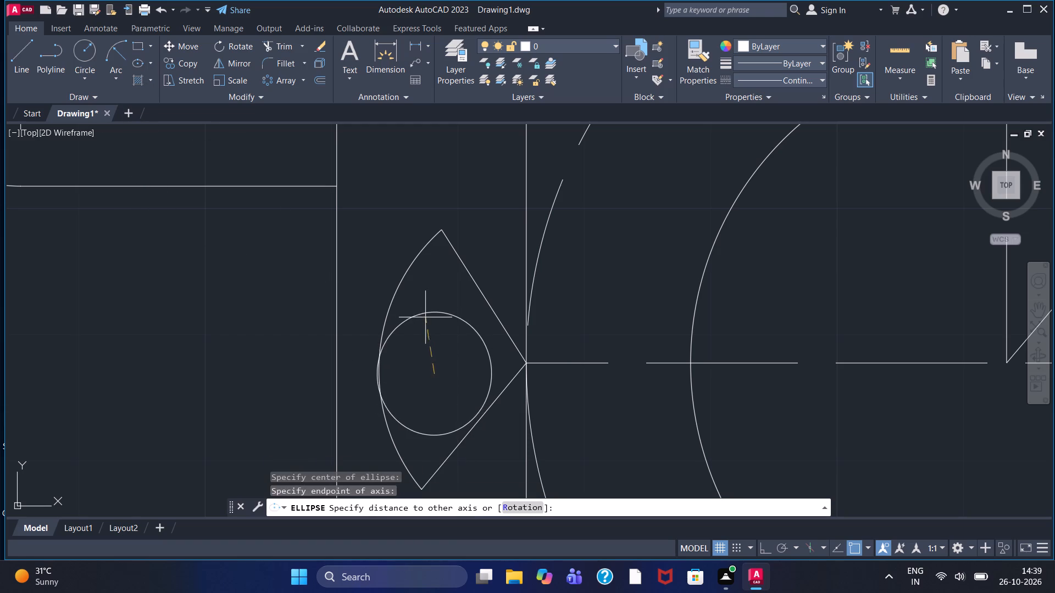
click(432, 354)
Mirror the left wedge, its arc and ellipse about the top view's vertical centreline through the main circle's centre, keeping the source objects.
scroll(465, 443, down, 1)
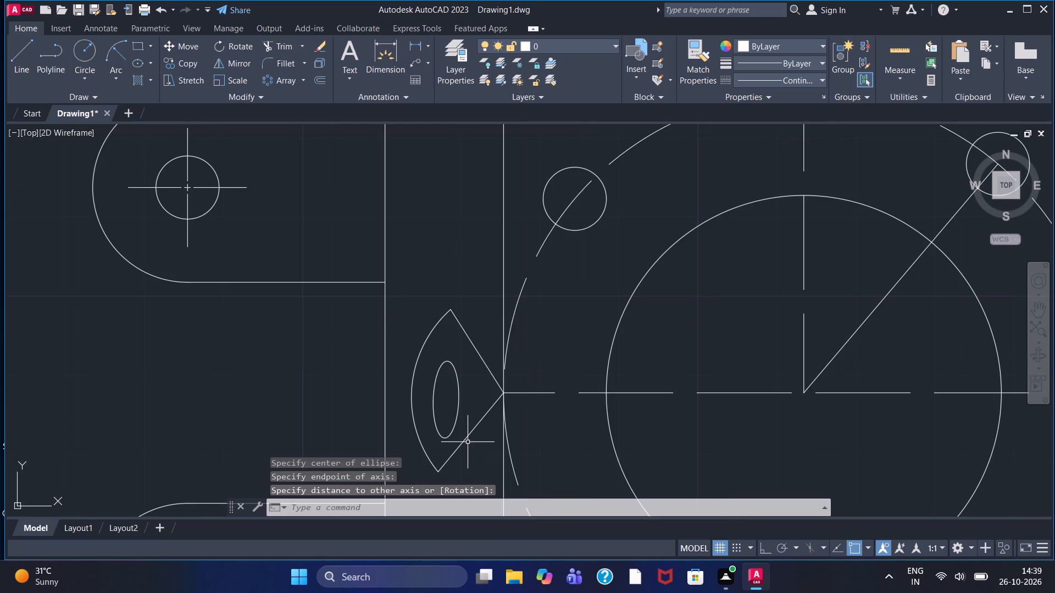
scroll(467, 444, down, 1)
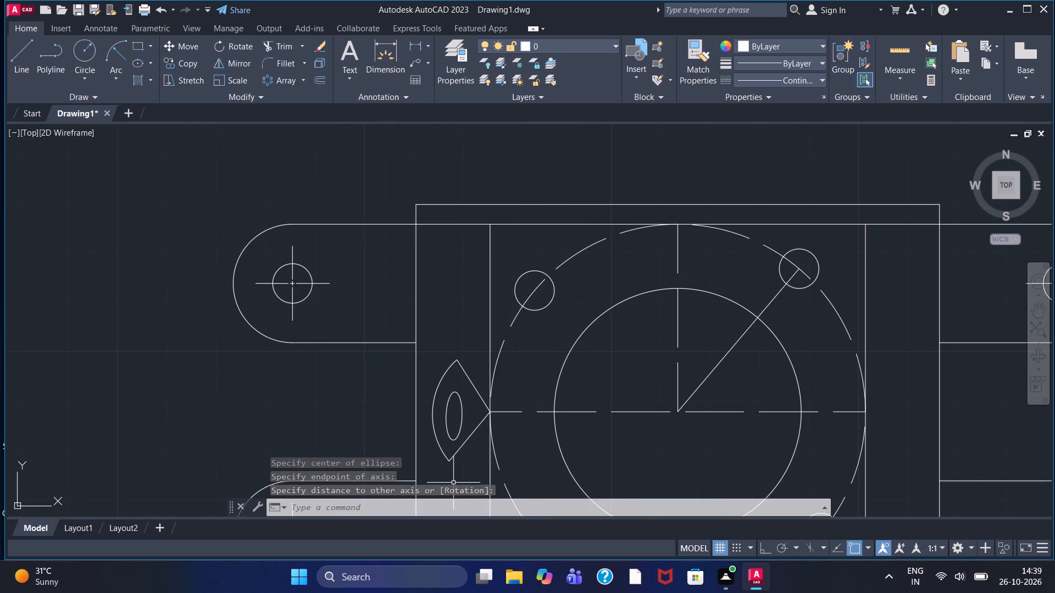
scroll(758, 366, down, 1)
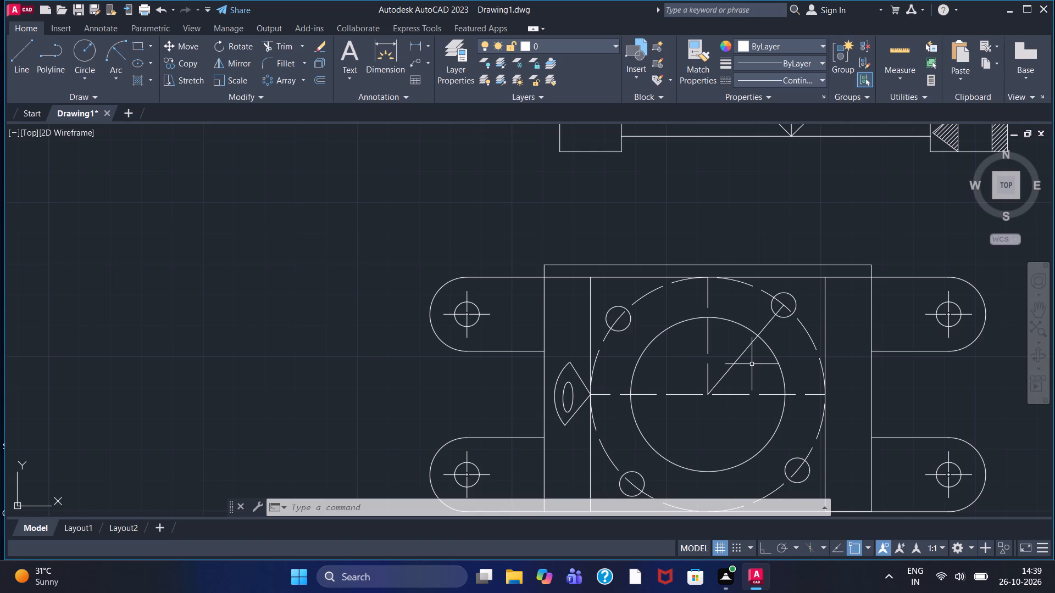
middle_drag(692, 433, 620, 350)
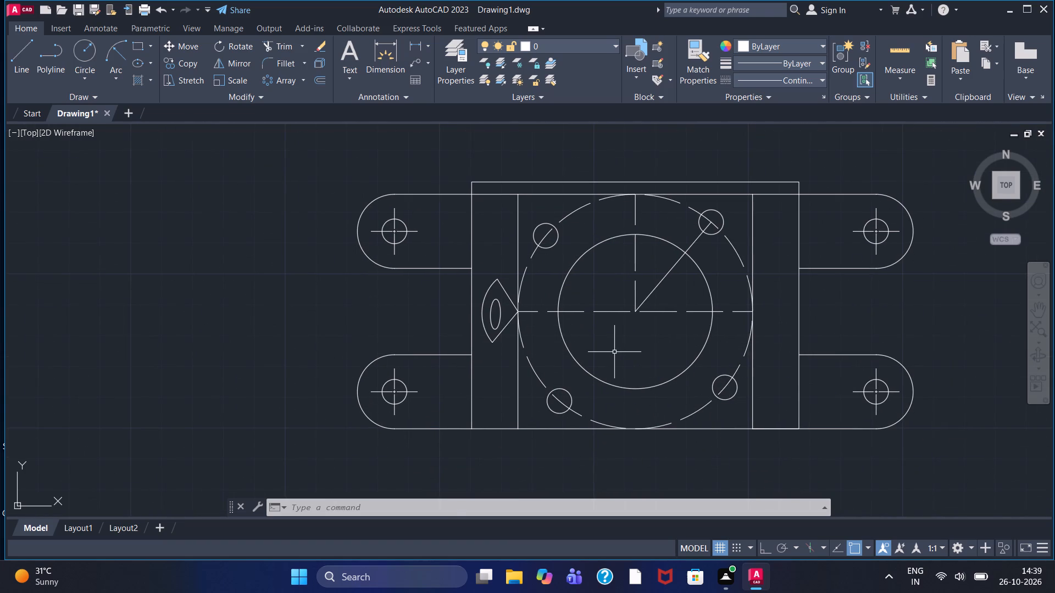
click(242, 61)
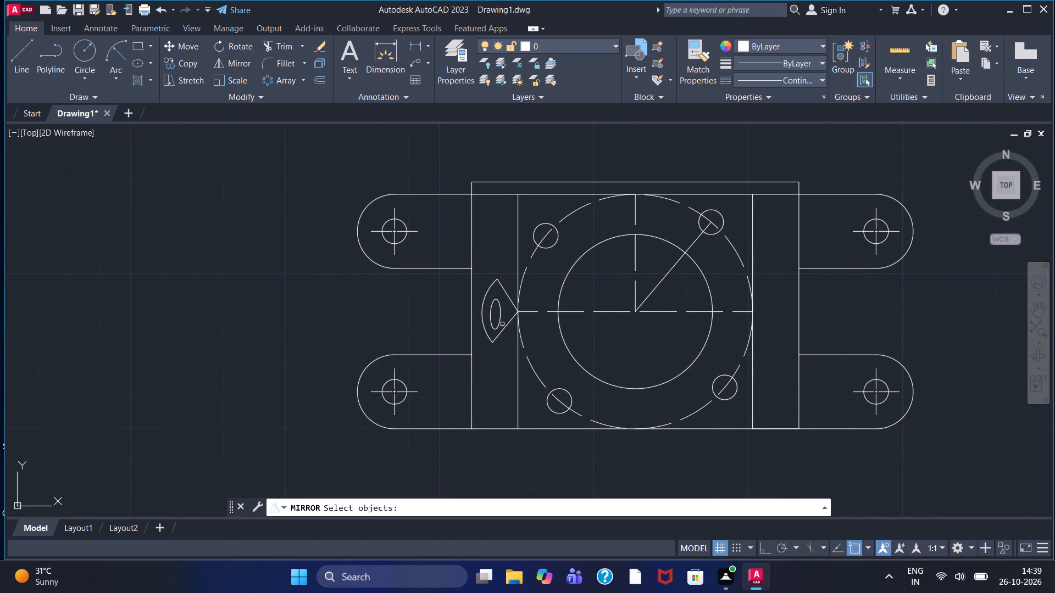
click(478, 279)
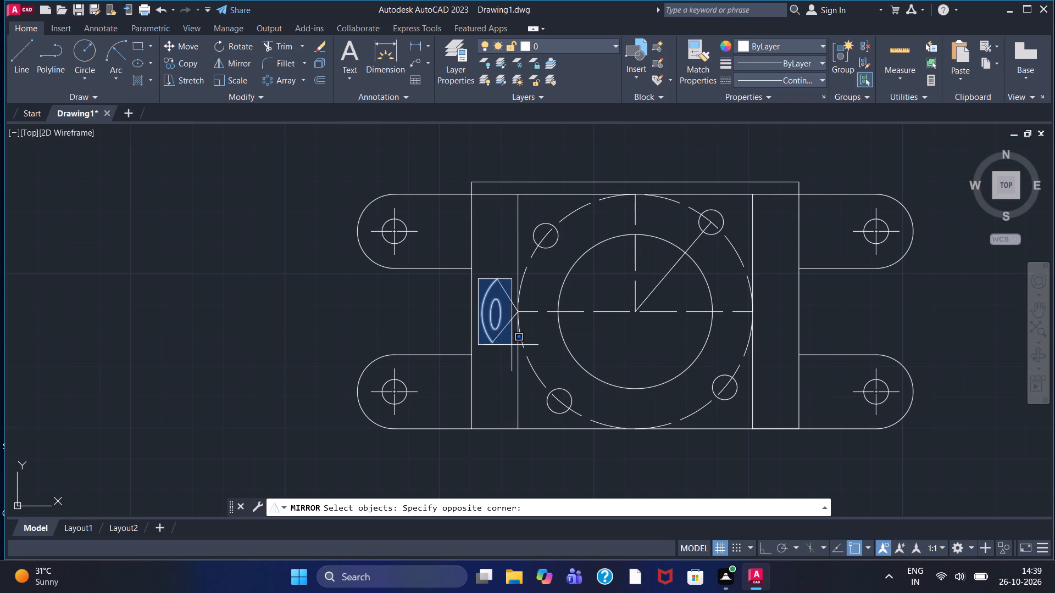
click(519, 347)
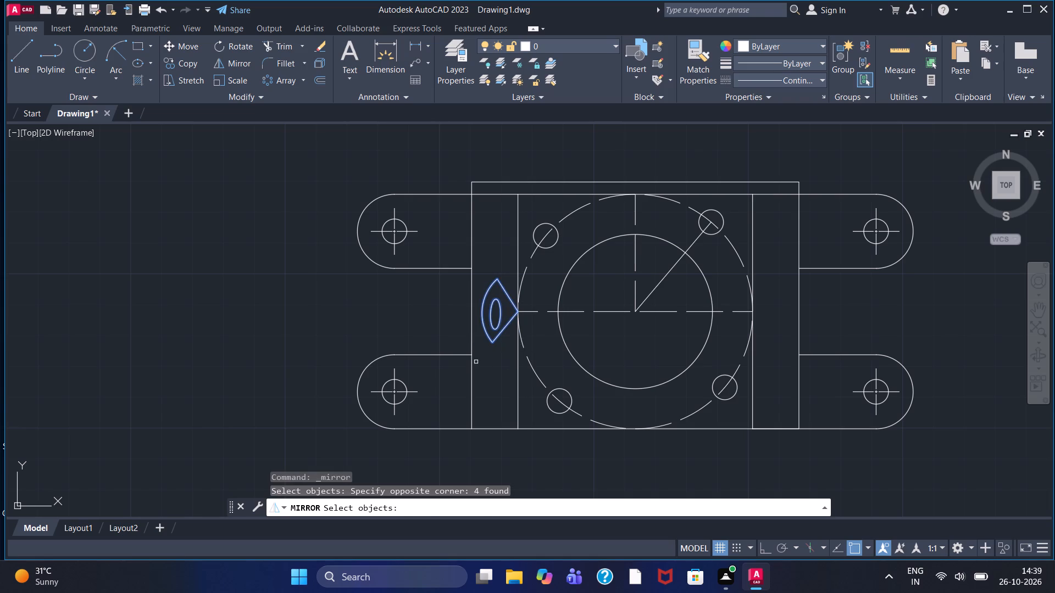
key(Return)
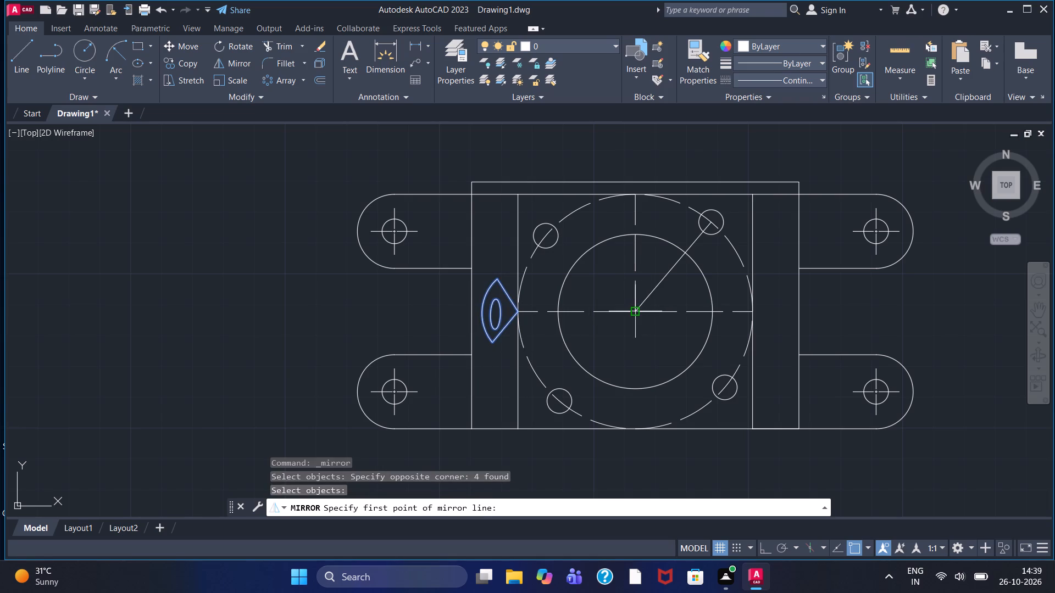
click(637, 311)
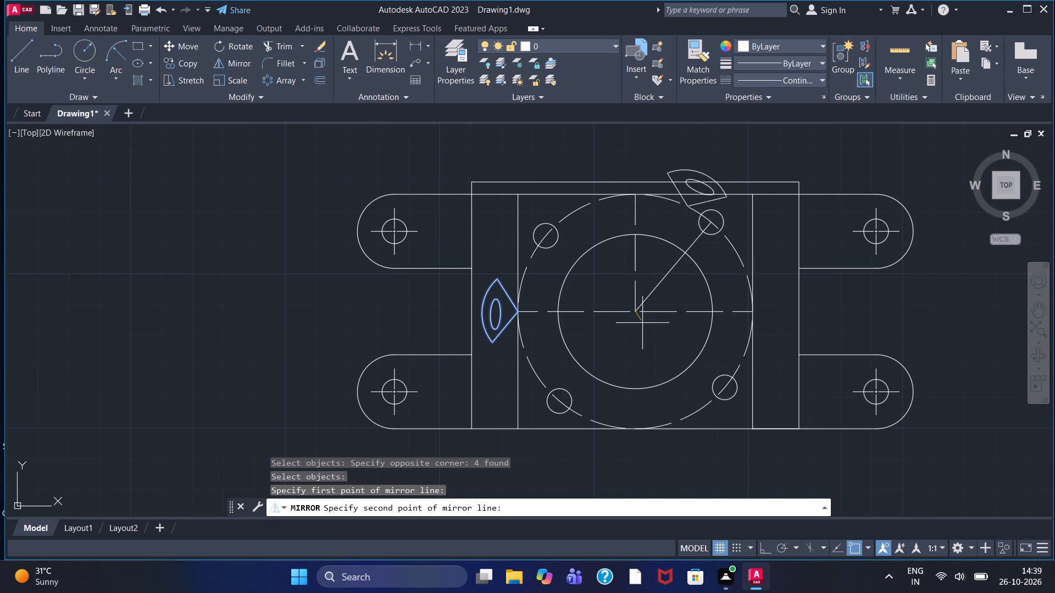
scroll(643, 322, up, 1)
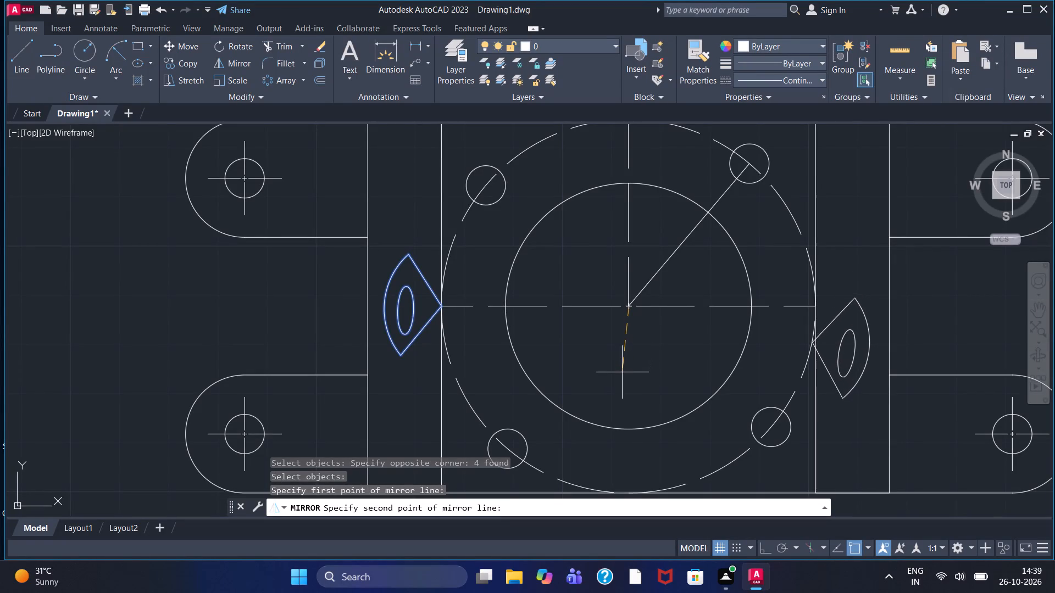
click(629, 411)
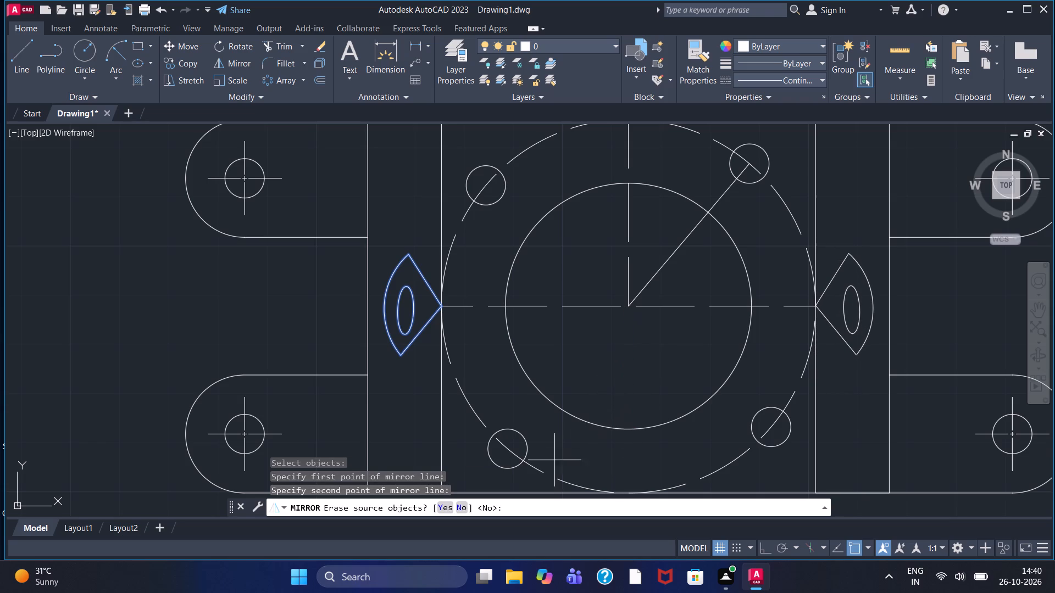
click(464, 508)
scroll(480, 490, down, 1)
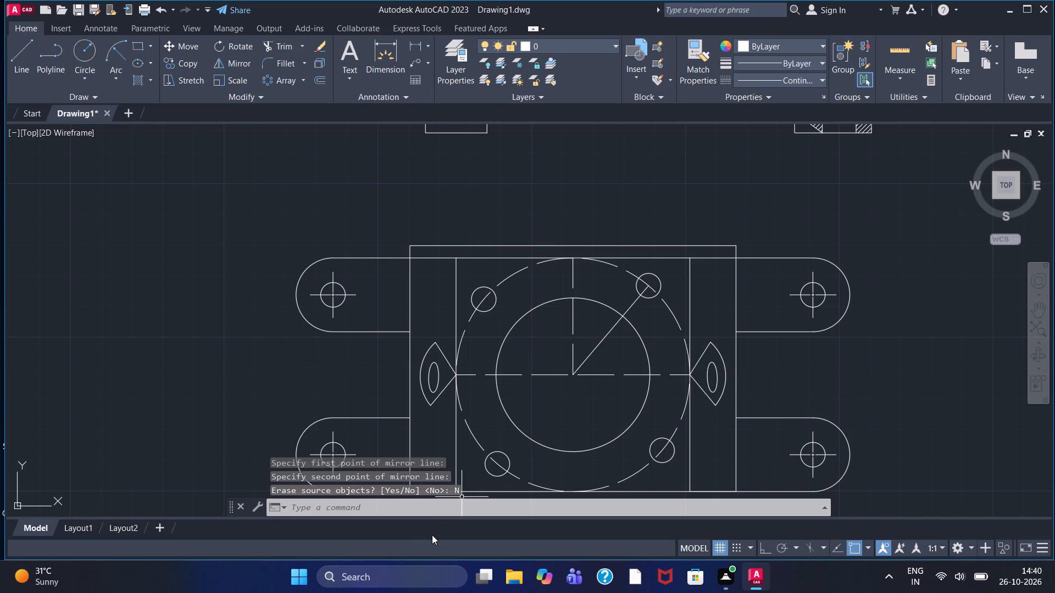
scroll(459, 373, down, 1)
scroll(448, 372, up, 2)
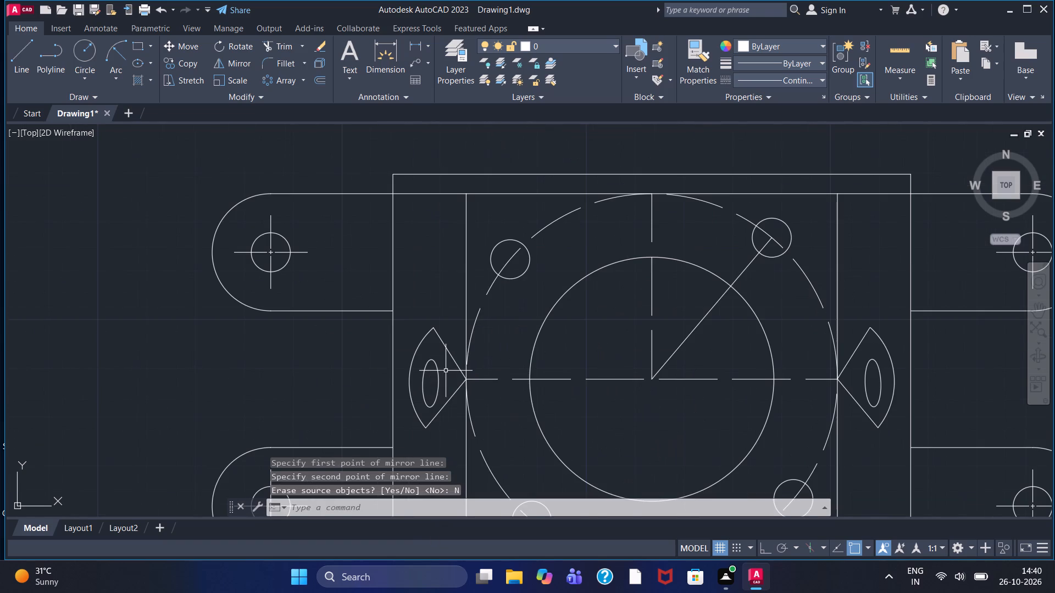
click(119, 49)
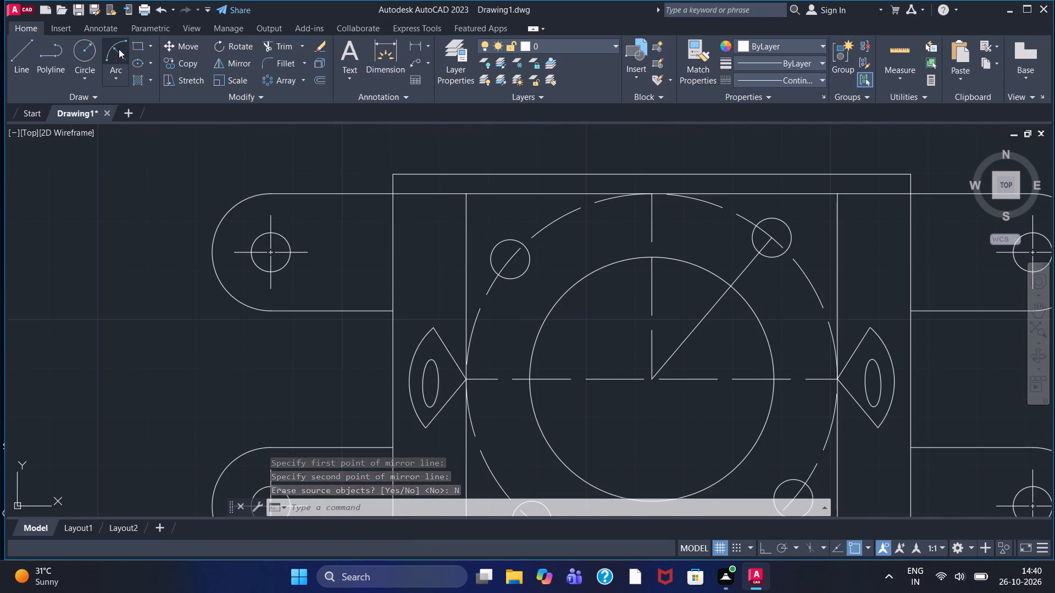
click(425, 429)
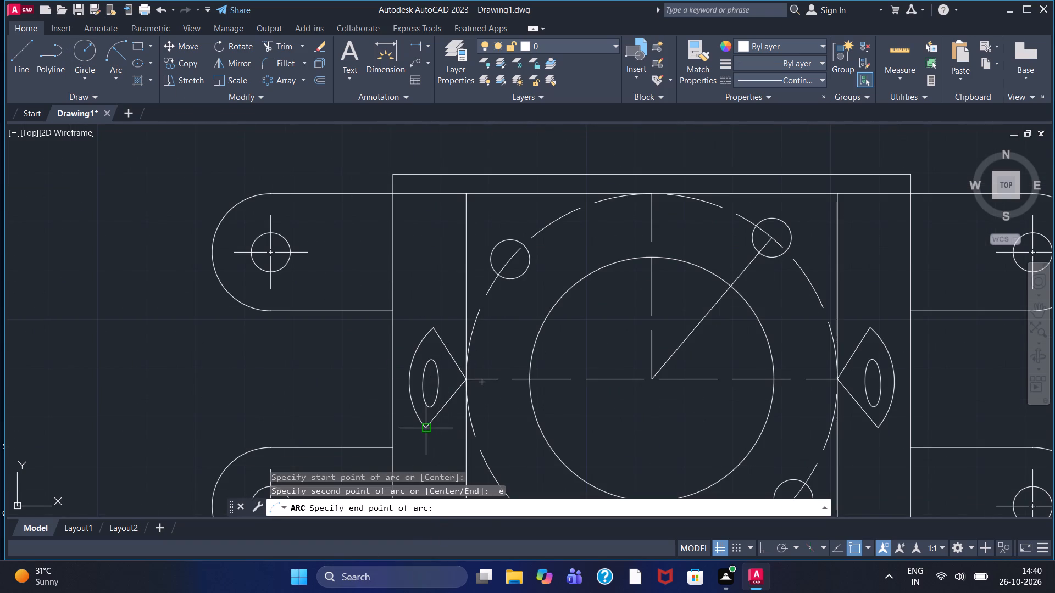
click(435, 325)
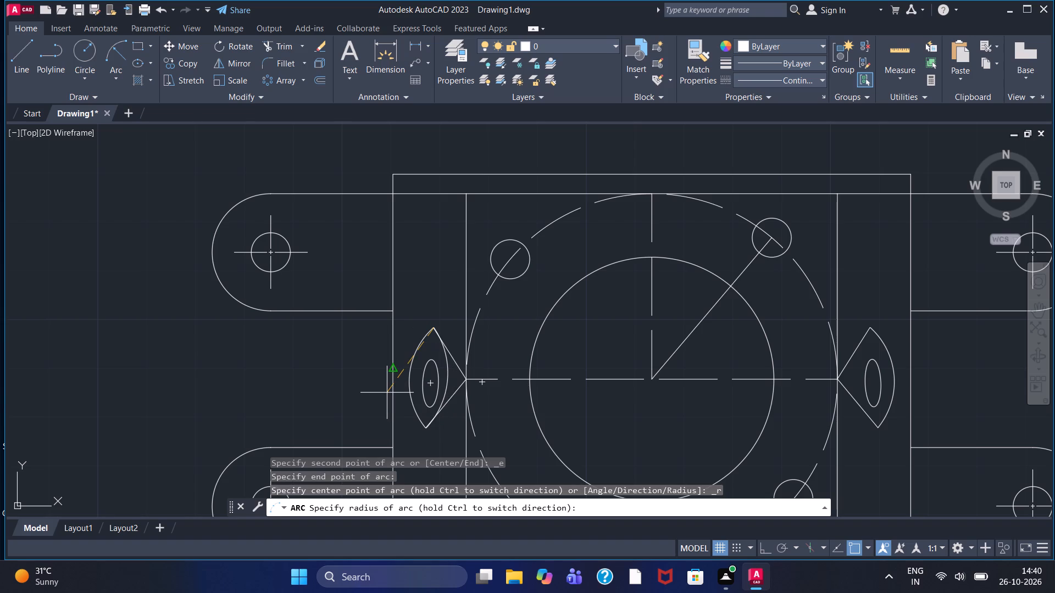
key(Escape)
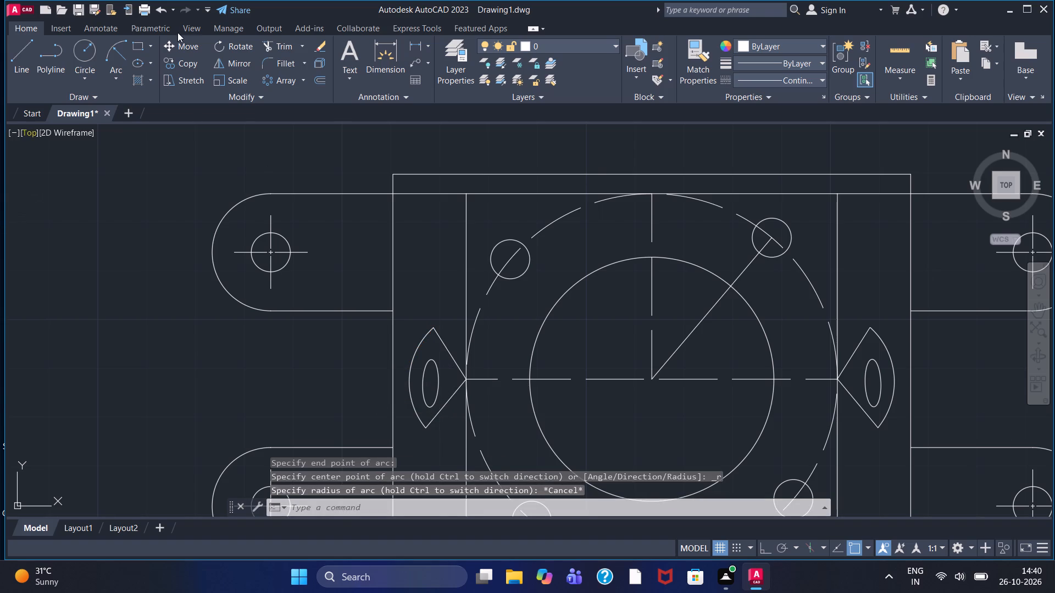
Draw a shallower Start, End, Radius arc inside the left wedge from its upper to its lower corner, bulging toward the body's left edge.
click(106, 51)
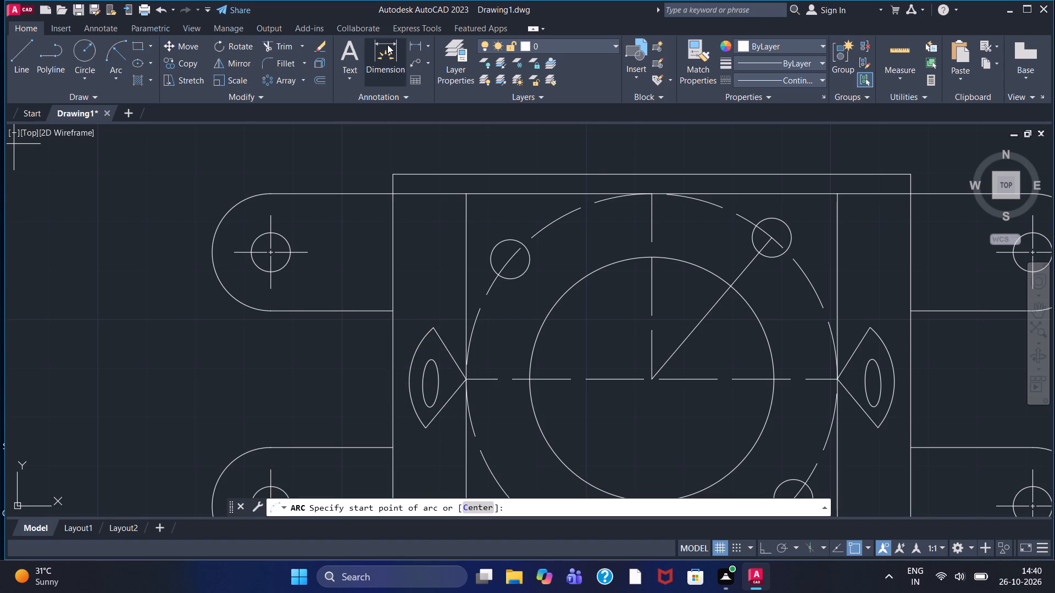
click(435, 328)
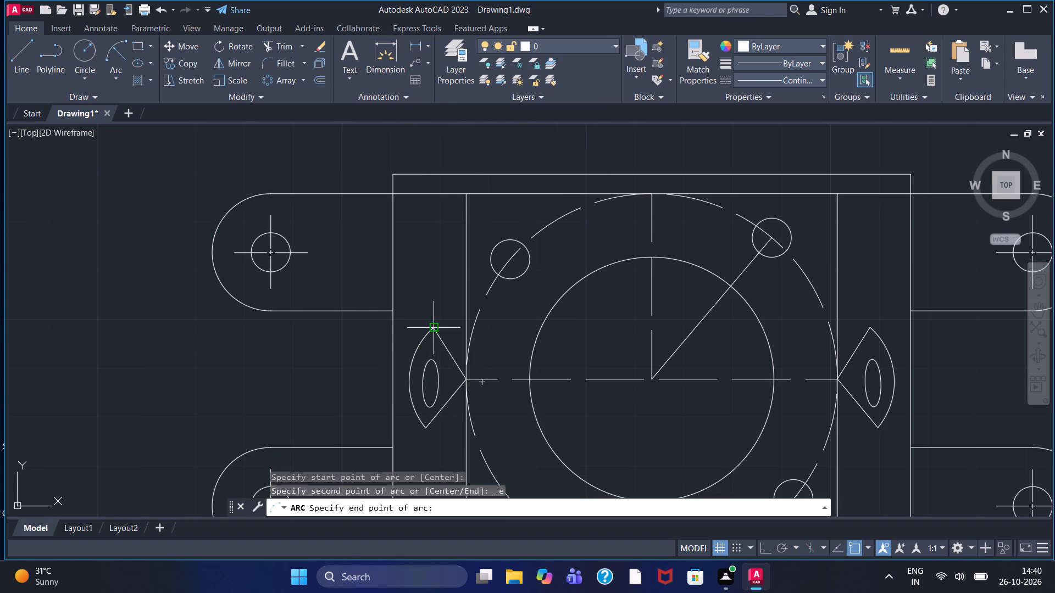
click(426, 425)
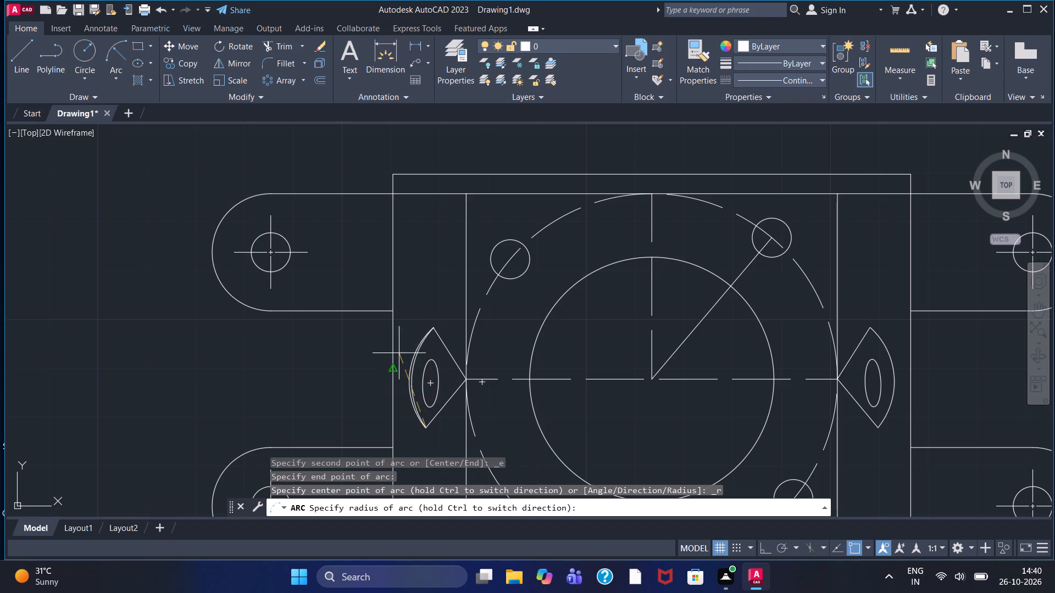
click(481, 352)
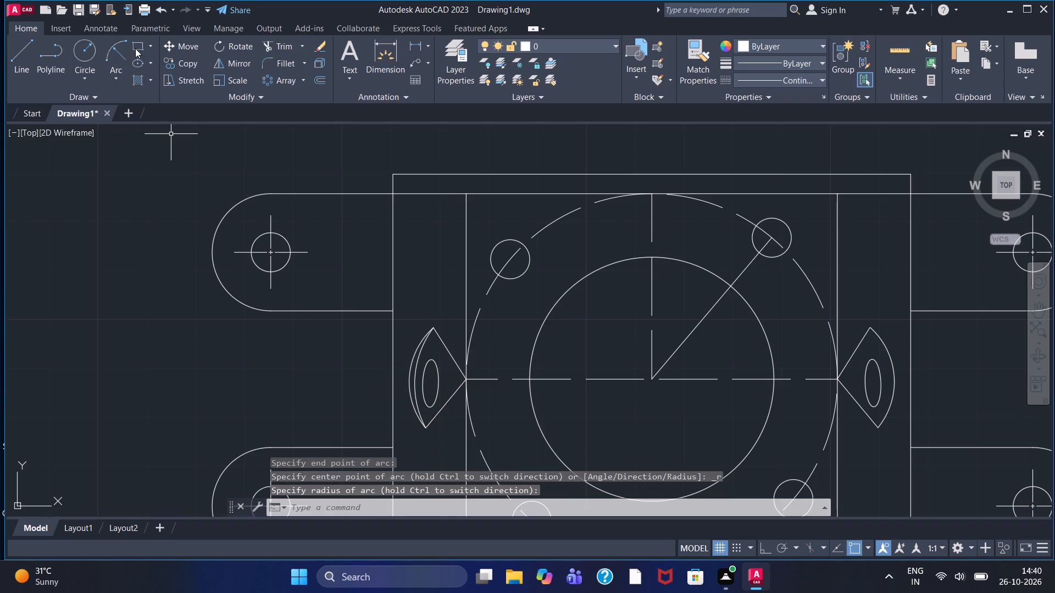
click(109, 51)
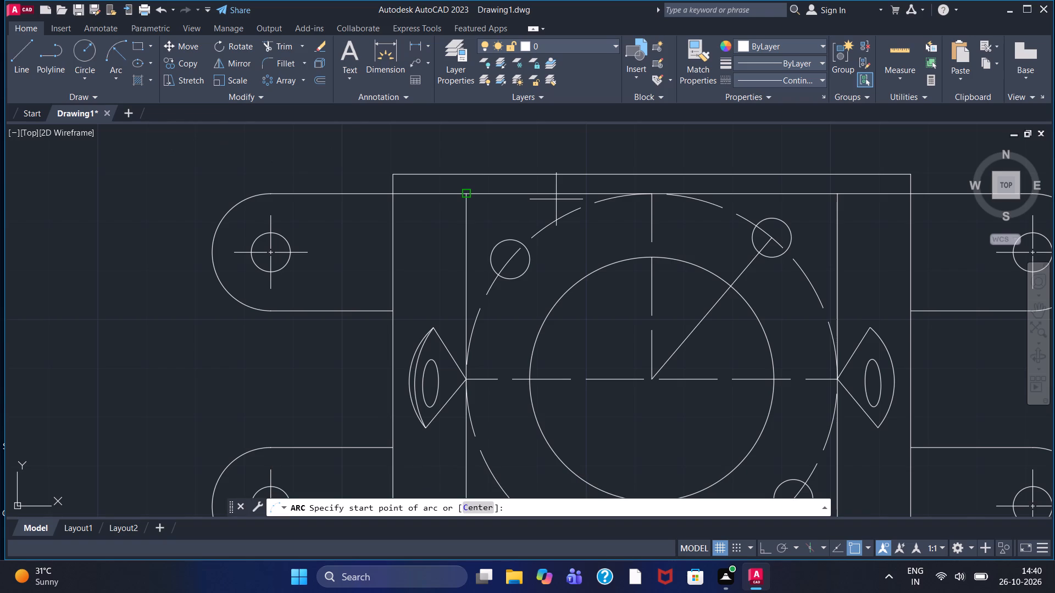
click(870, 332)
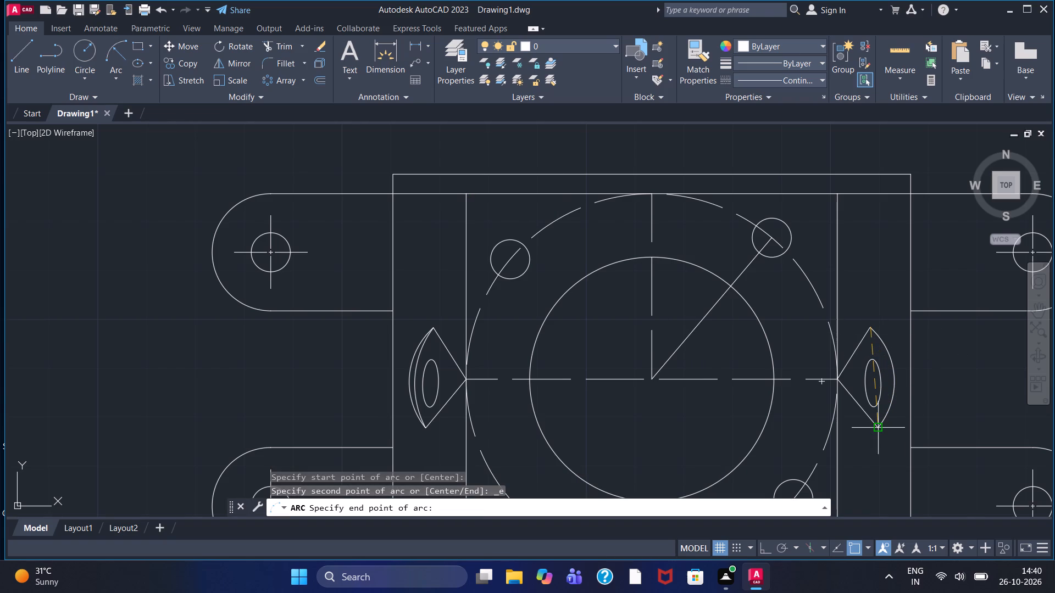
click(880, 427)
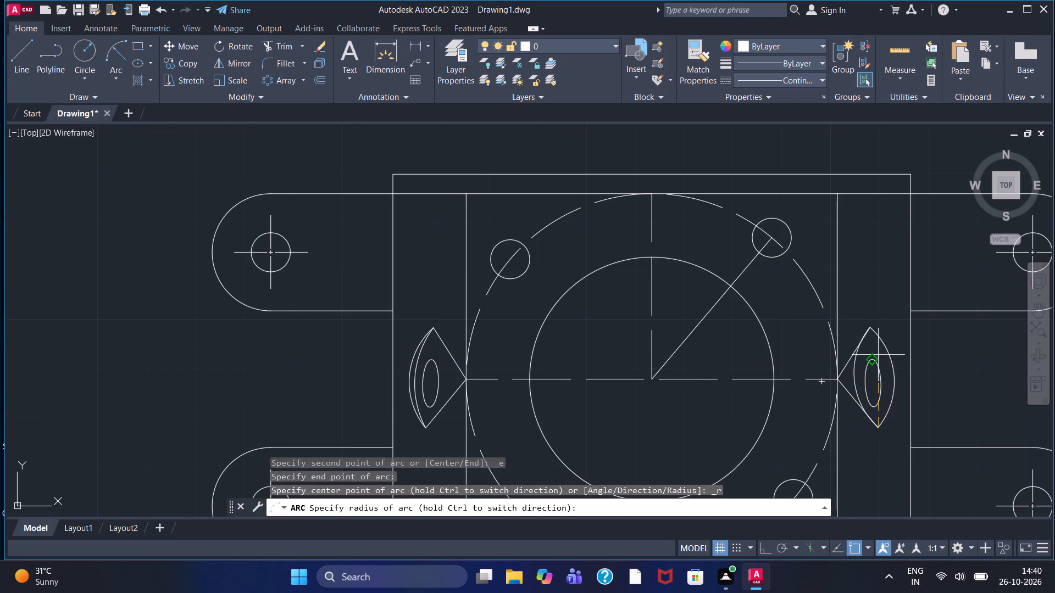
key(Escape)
Draw a matching shallower Start, End, Radius arc inside the right wedge from its lower to its upper corner, bulging toward the body's right edge.
click(125, 46)
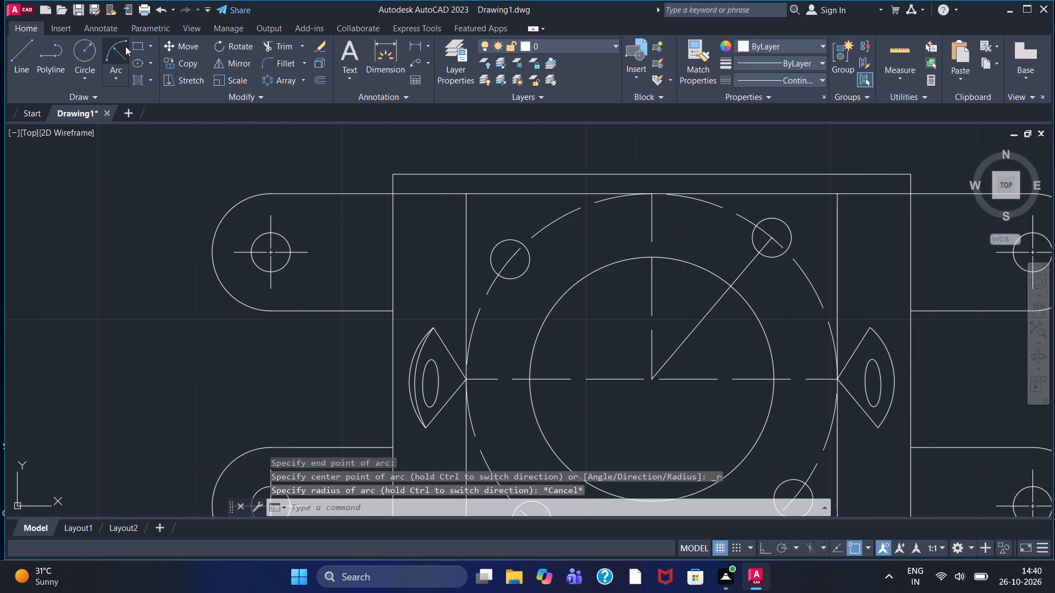
drag(880, 425, 885, 415)
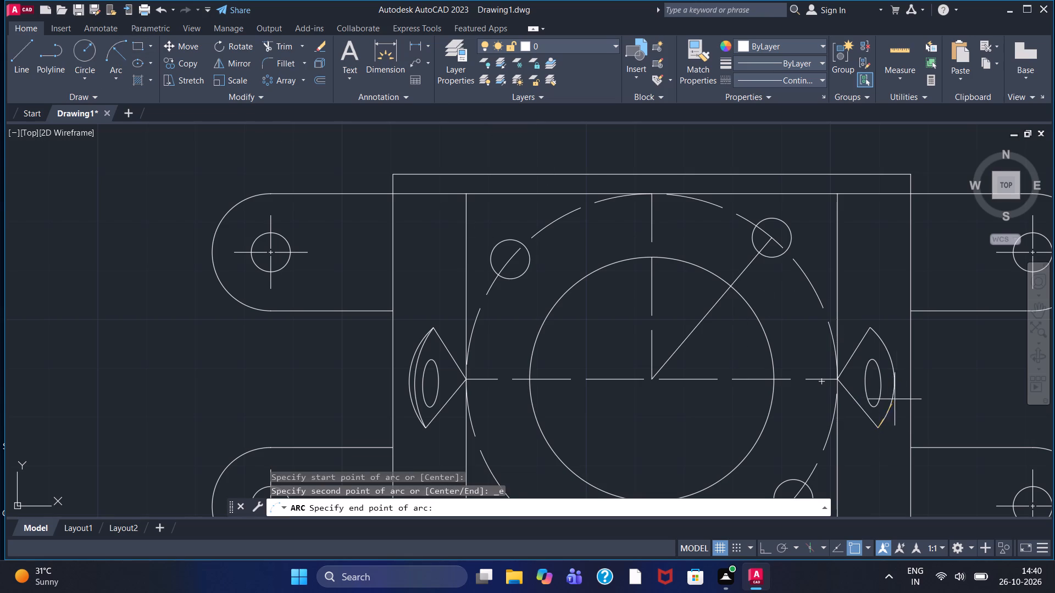
click(871, 330)
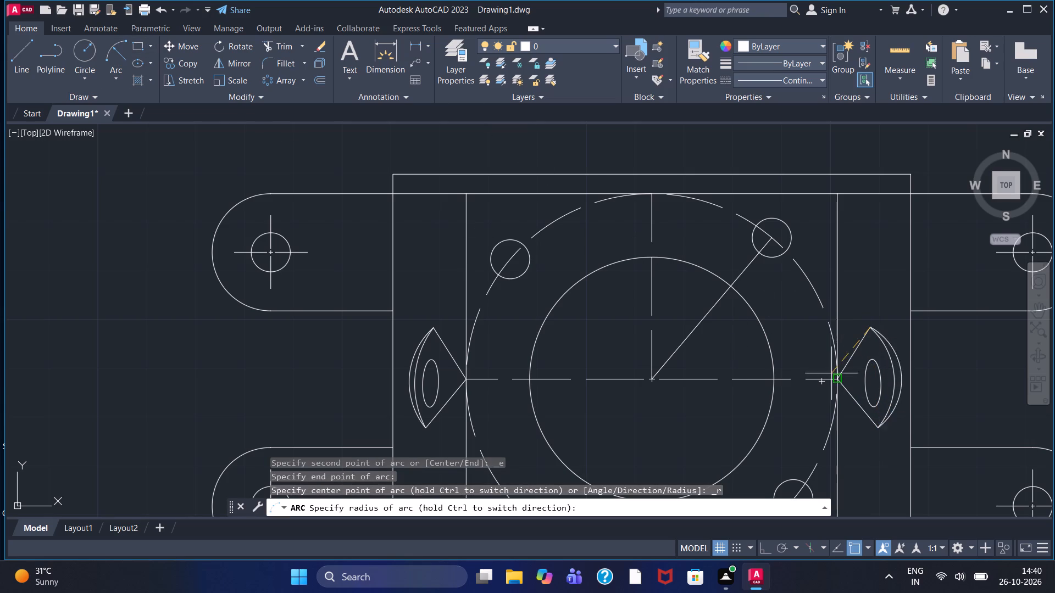
click(777, 377)
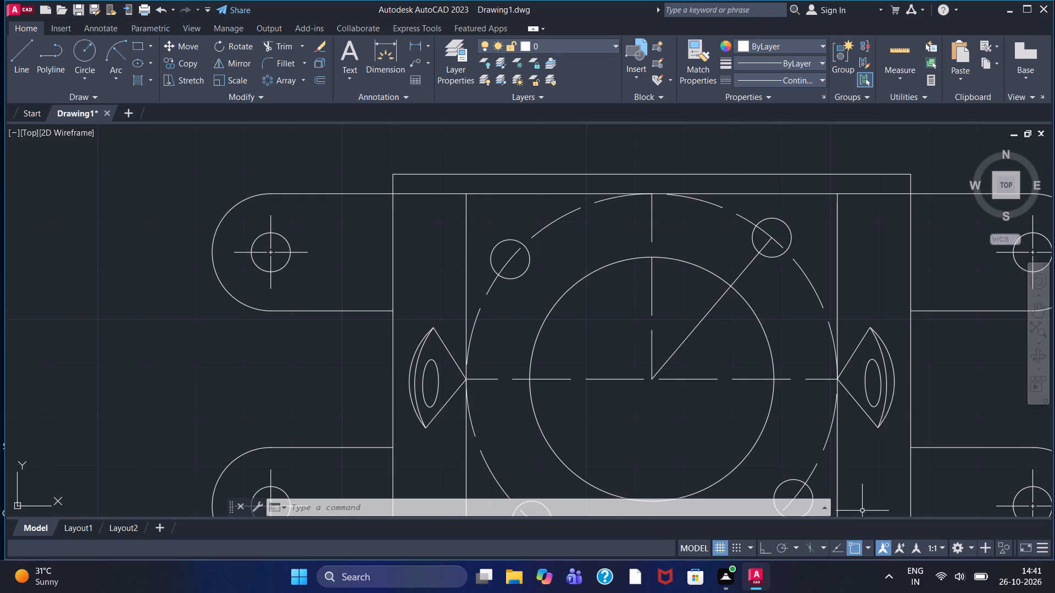
Start the side view beside the front view with an orthogonal line 122 down and continue it 104 to the right.
scroll(862, 511, down, 2)
middle_drag(887, 337, 435, 124)
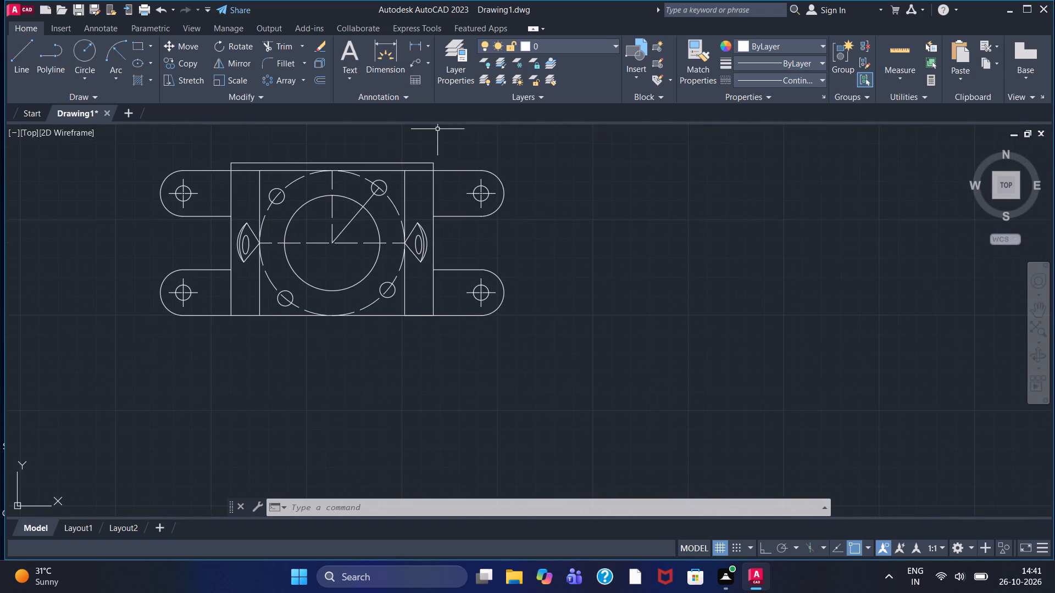
scroll(576, 217, up, 1)
middle_drag(576, 217, 545, 290)
scroll(576, 217, down, 1)
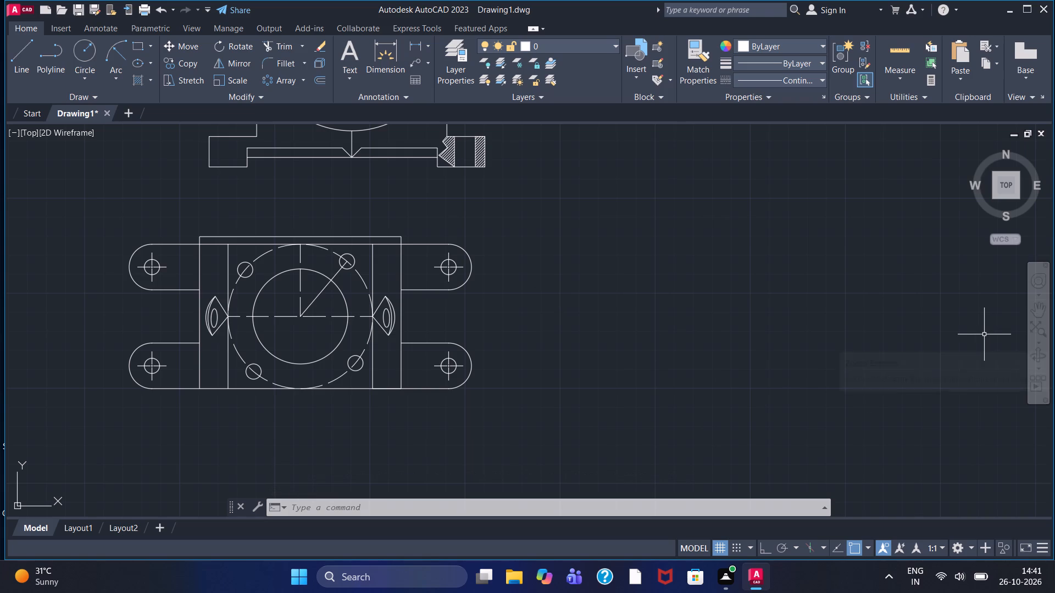
middle_drag(591, 217, 540, 298)
scroll(535, 291, down, 1)
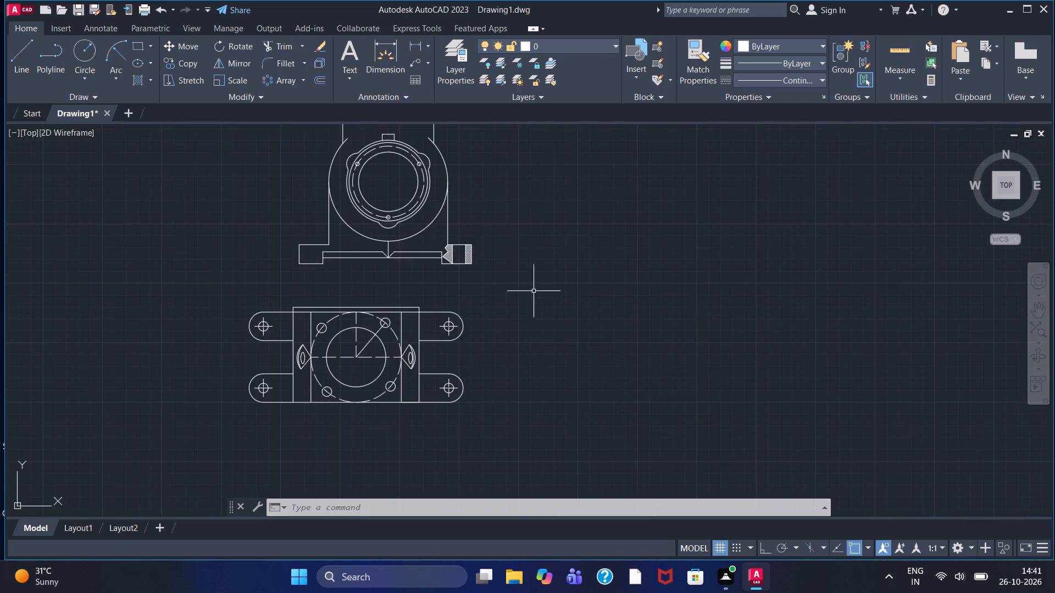
middle_drag(515, 225, 406, 292)
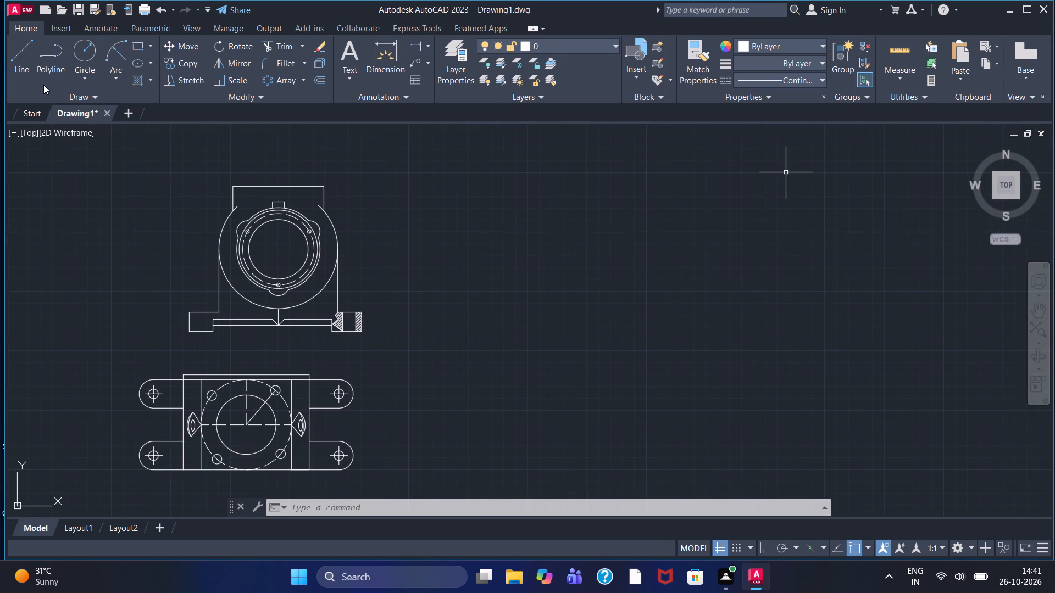
click(21, 46)
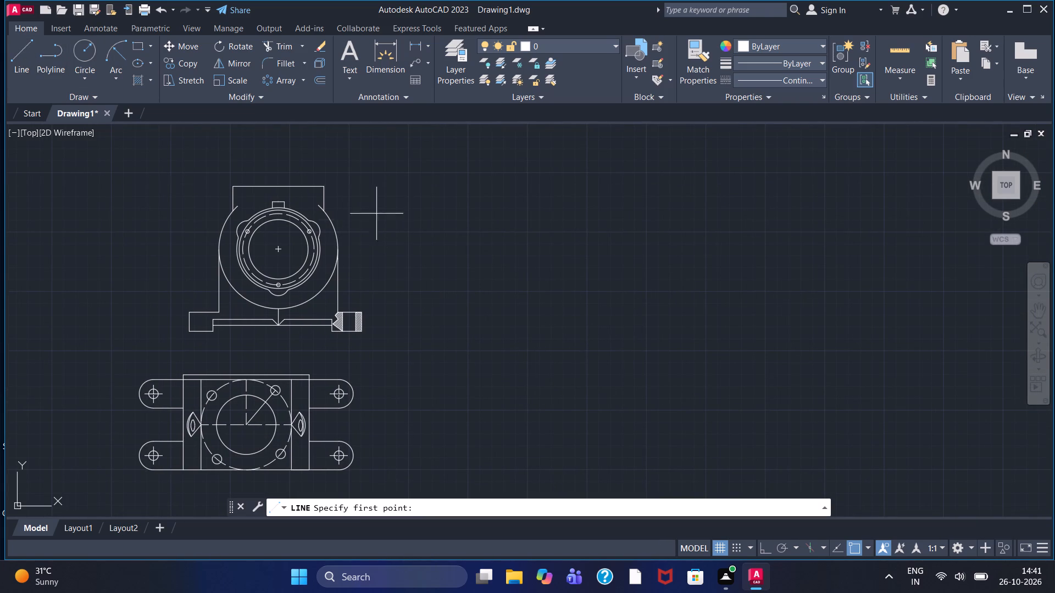
click(470, 193)
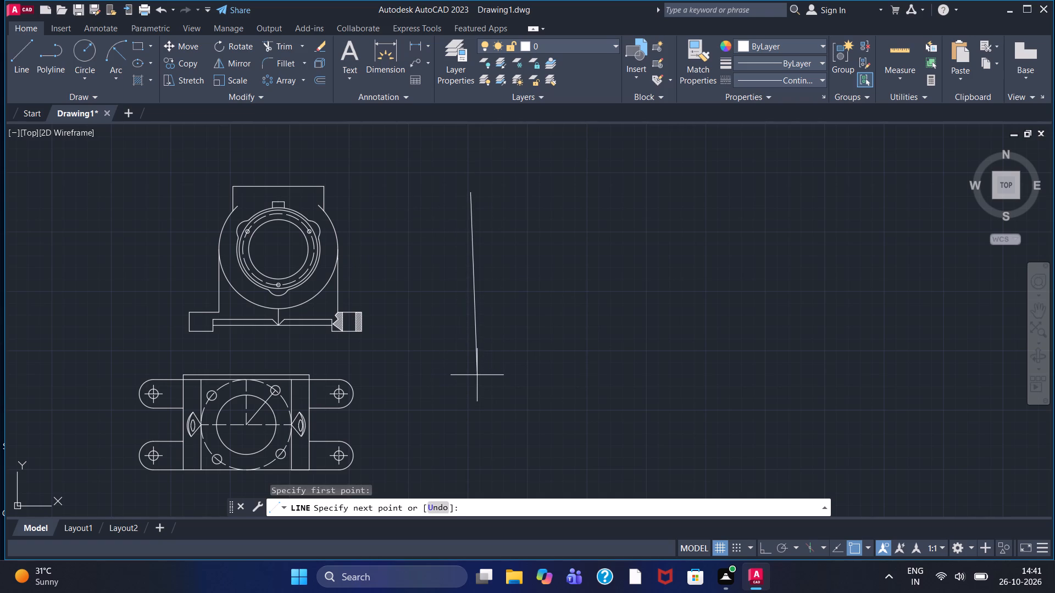
key(F8)
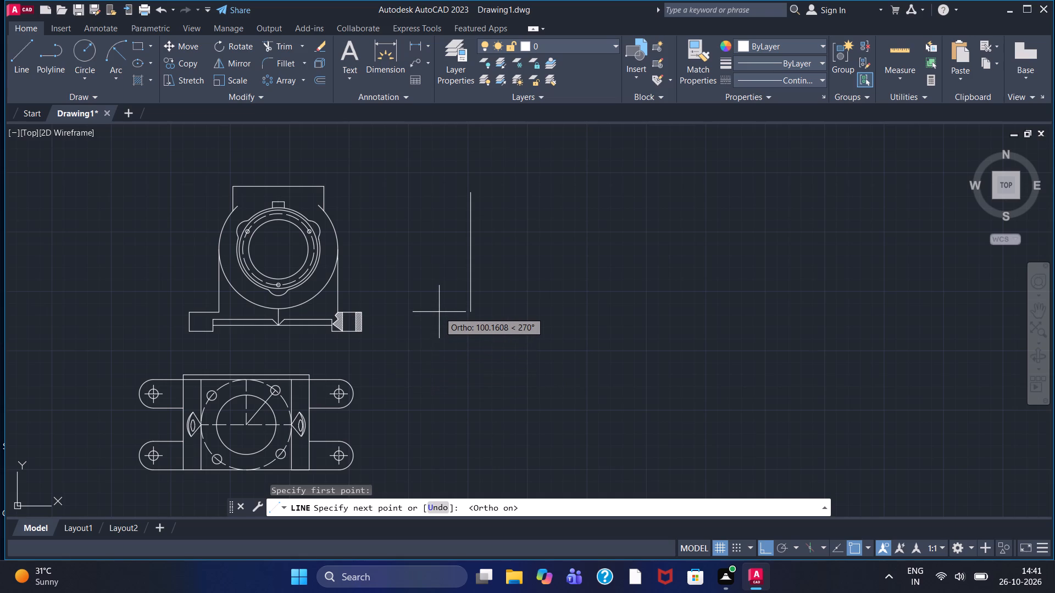
text(122)
key(Return)
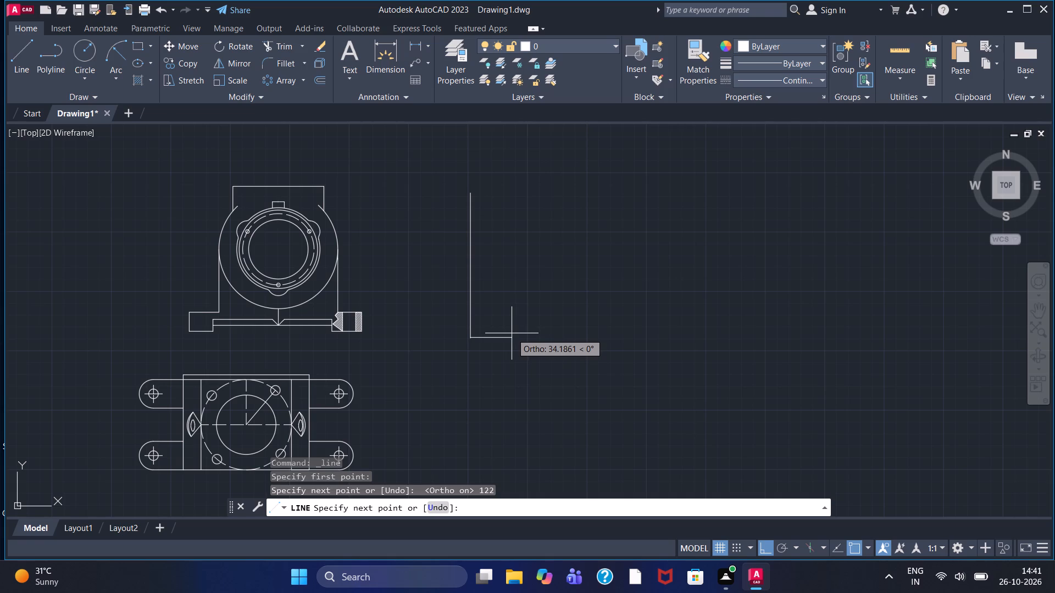
key(1)
key(0)
key(4)
key(Return)
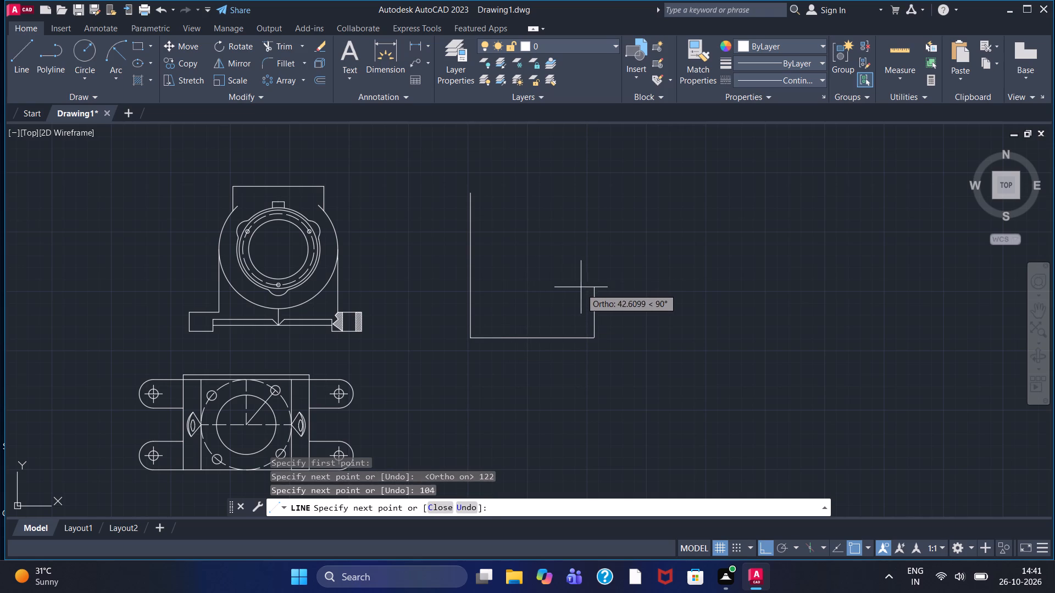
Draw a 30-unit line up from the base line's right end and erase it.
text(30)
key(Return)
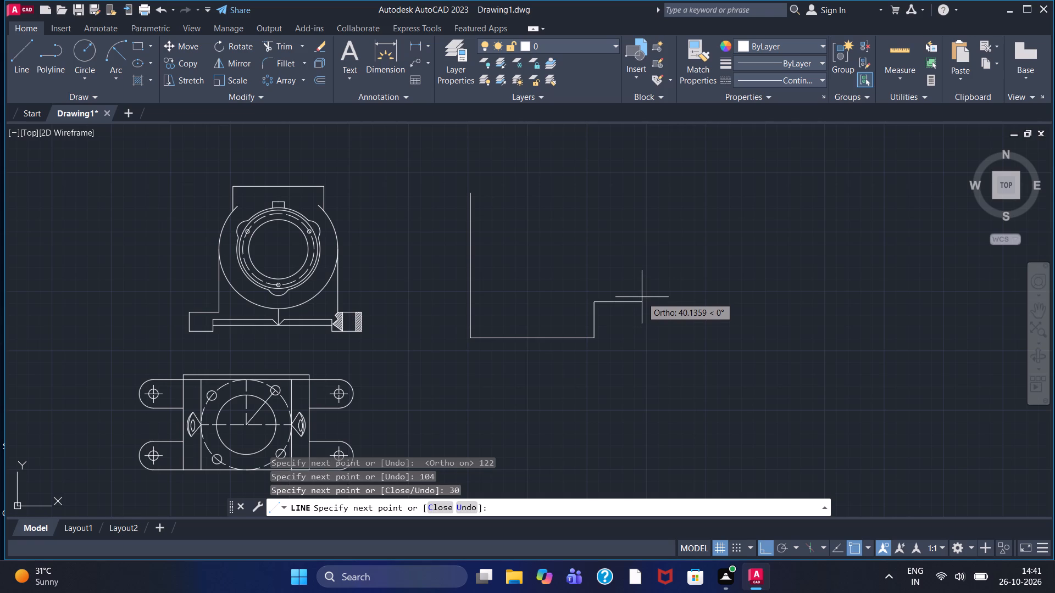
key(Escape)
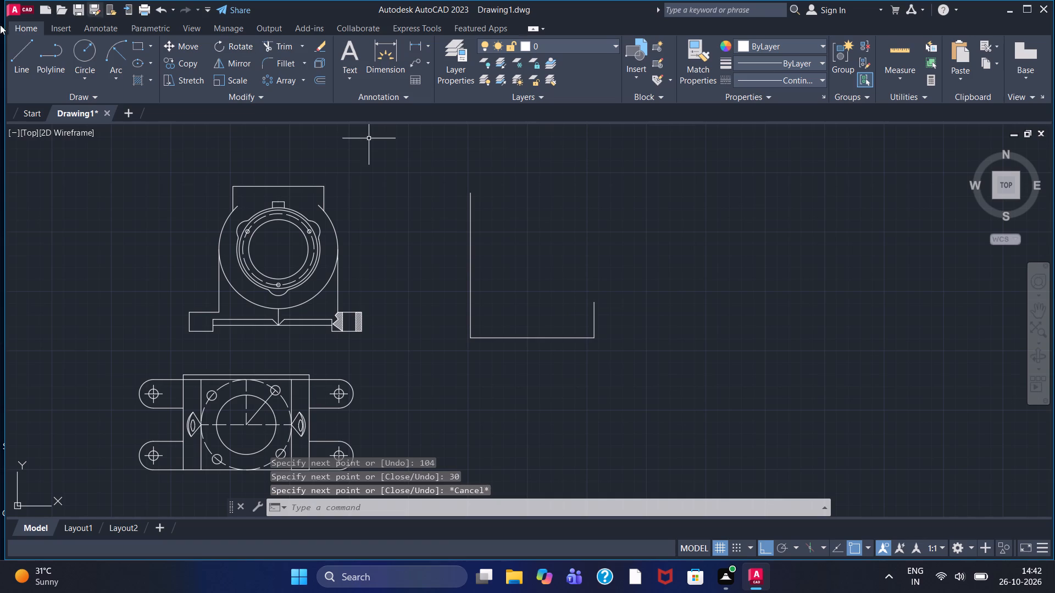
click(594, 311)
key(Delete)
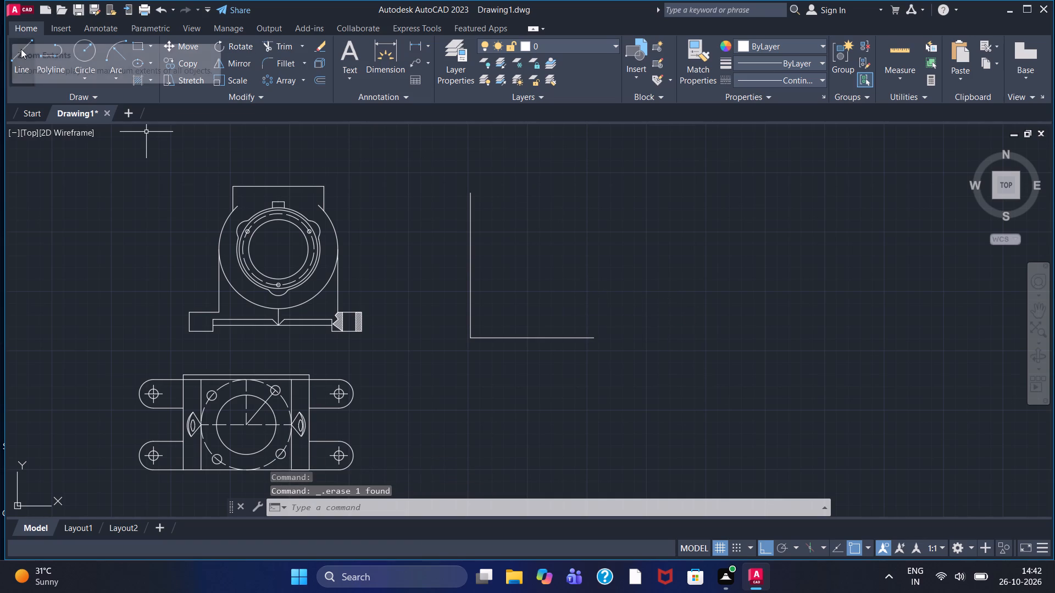
From the base line's right end, draw connected lines 40 back to the left, 30 up and 40 to the right.
drag(21, 49, 29, 56)
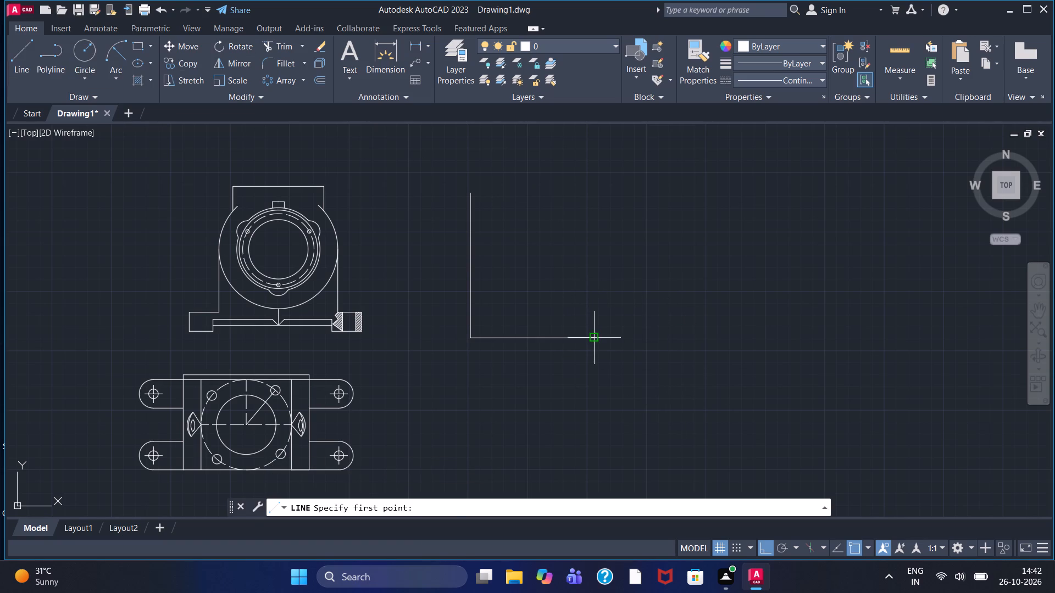
click(591, 339)
text(40)
key(Return)
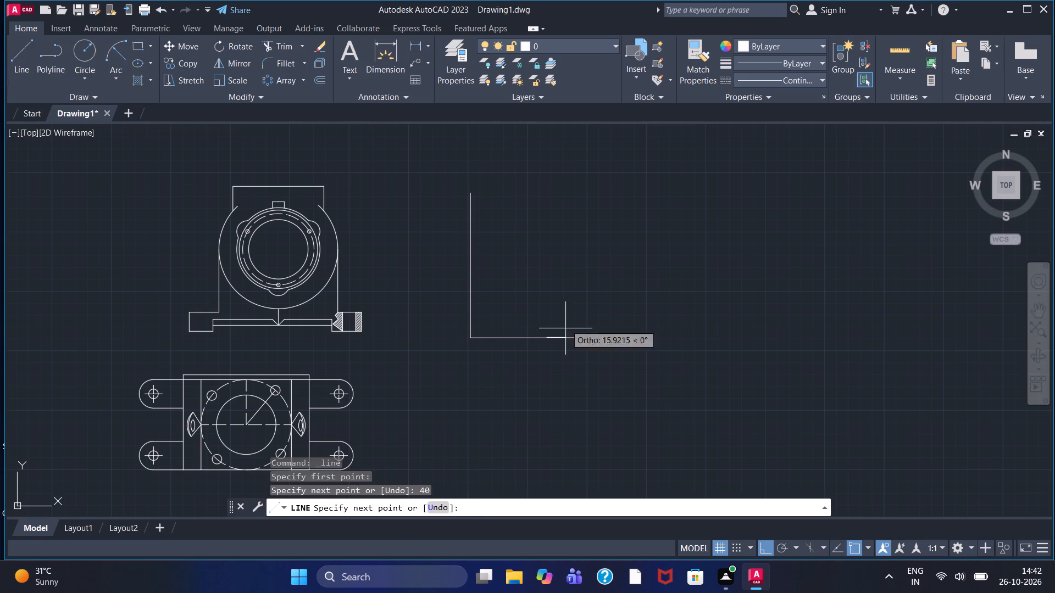
text(30)
key(Return)
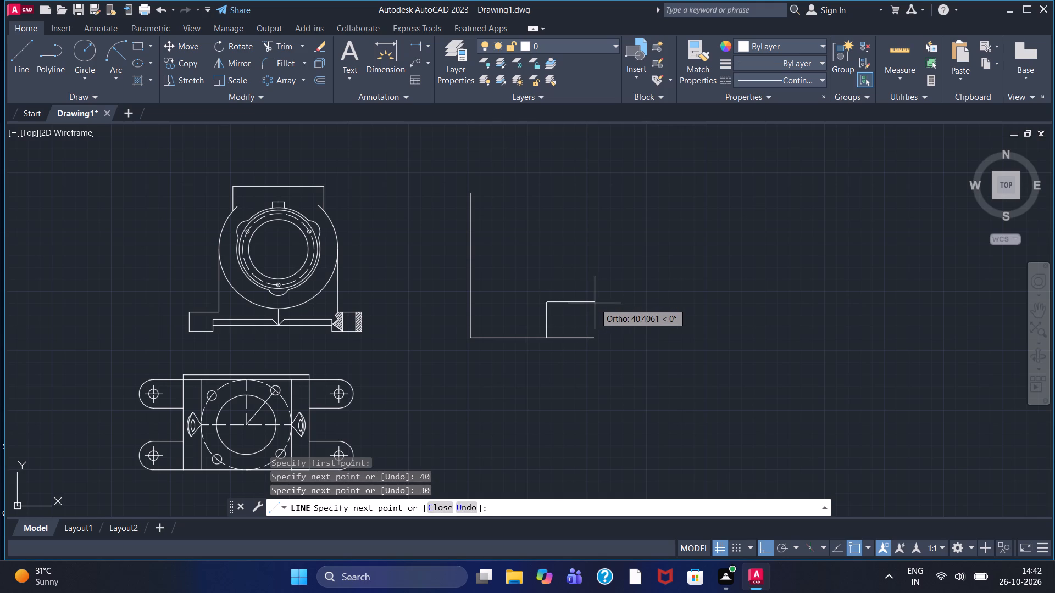
key(4)
key(0)
key(Return)
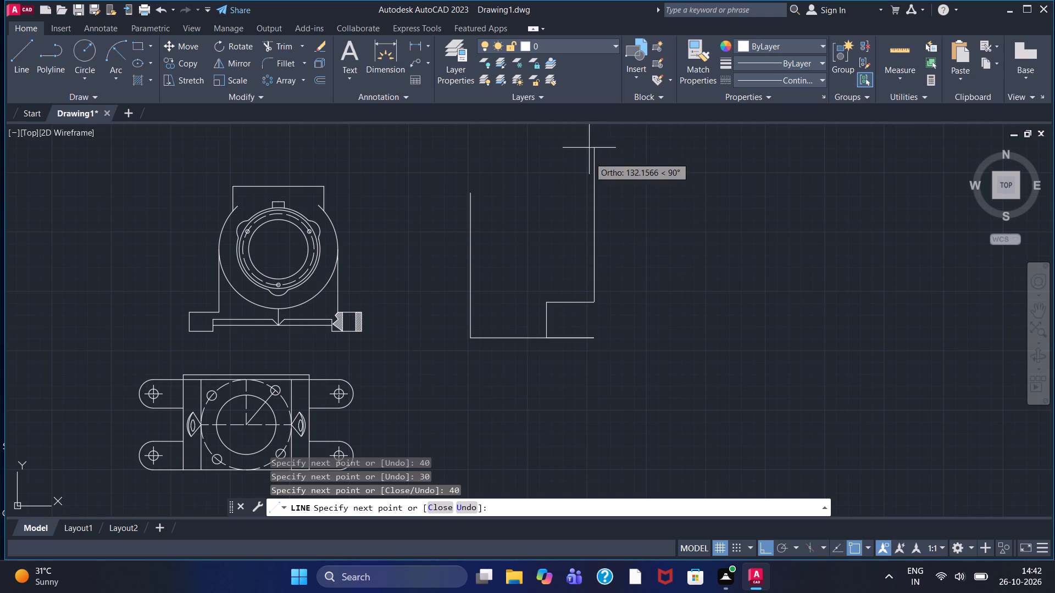
Continue the side view outline about 73.5 up, 40 to the left, 10 up and 10 to the right.
click(598, 215)
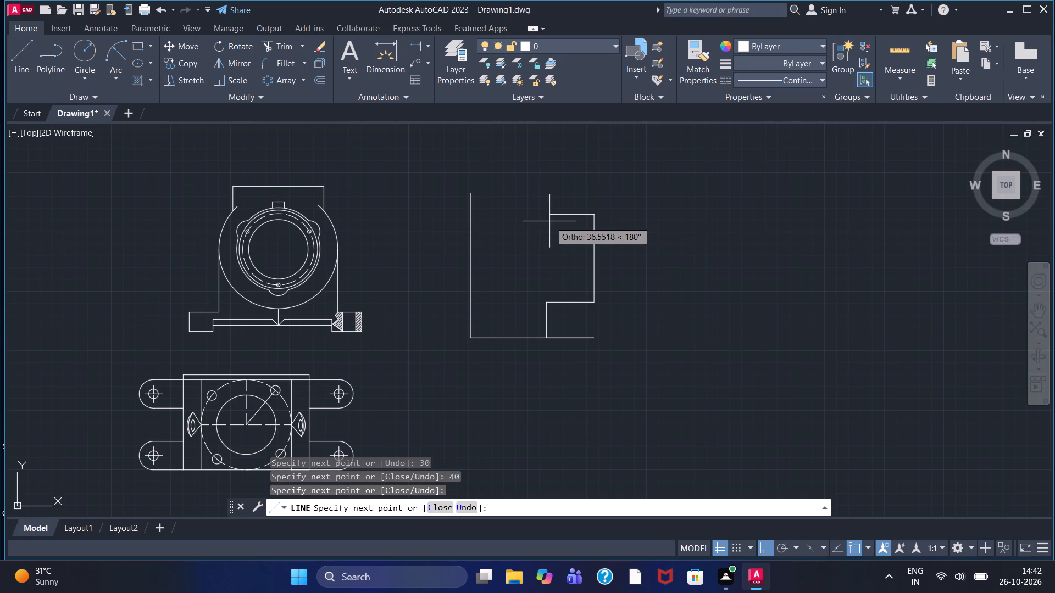
text(40)
key(Return)
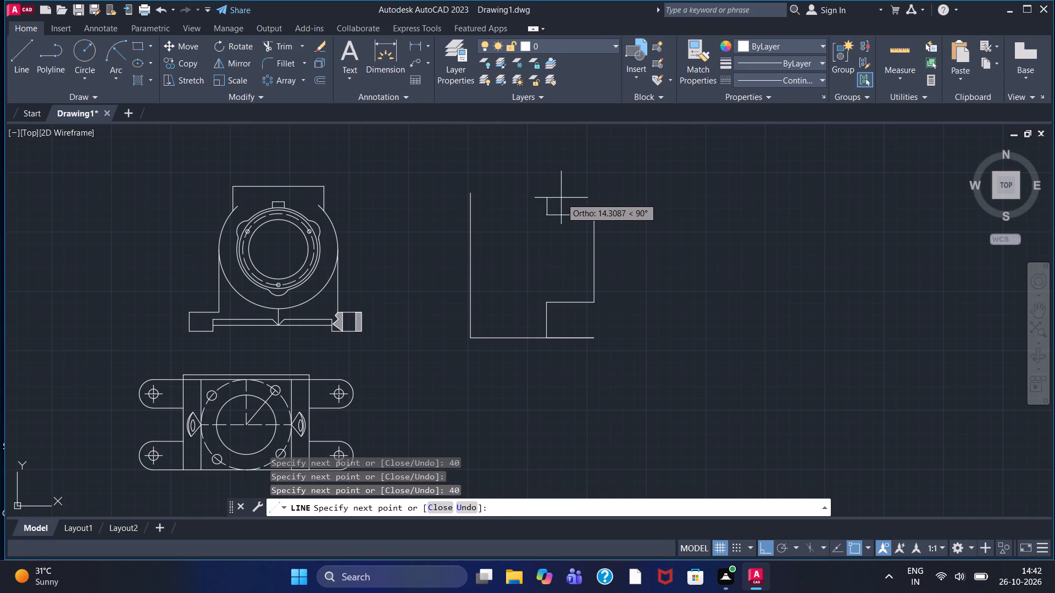
text(10)
key(Return)
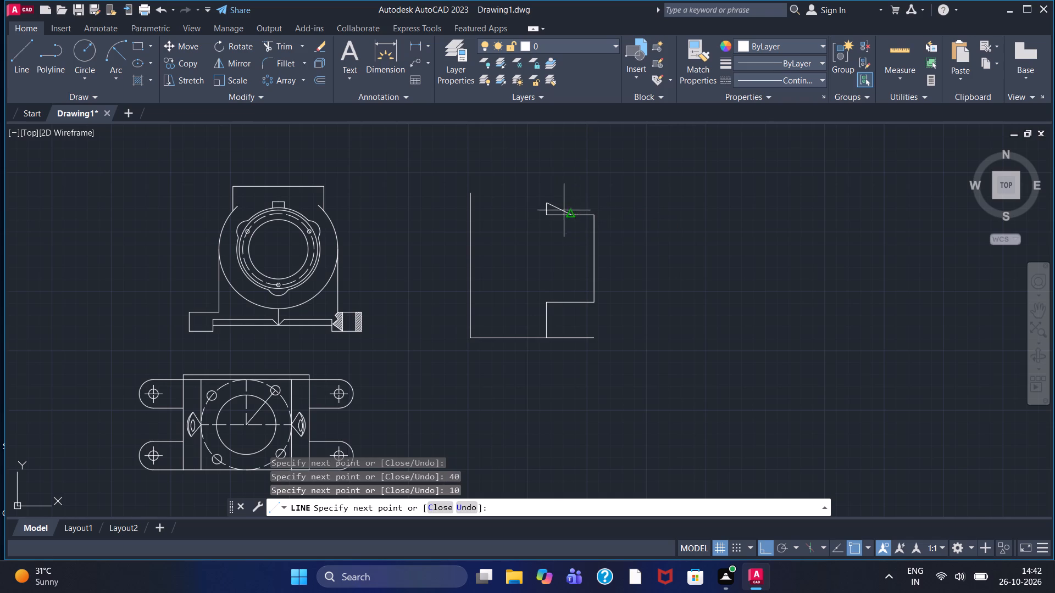
text(10)
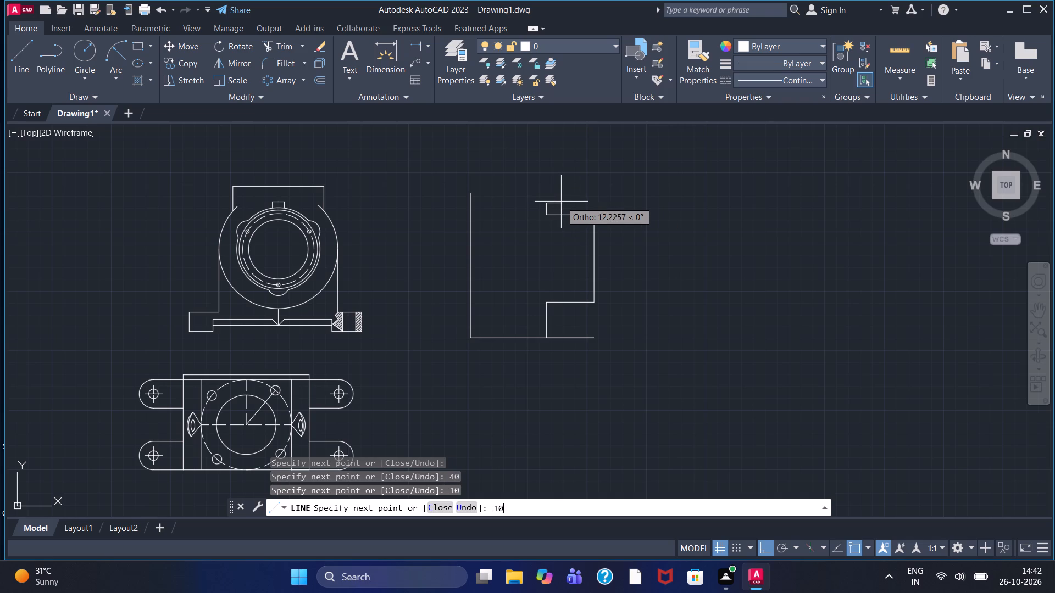
key(Return)
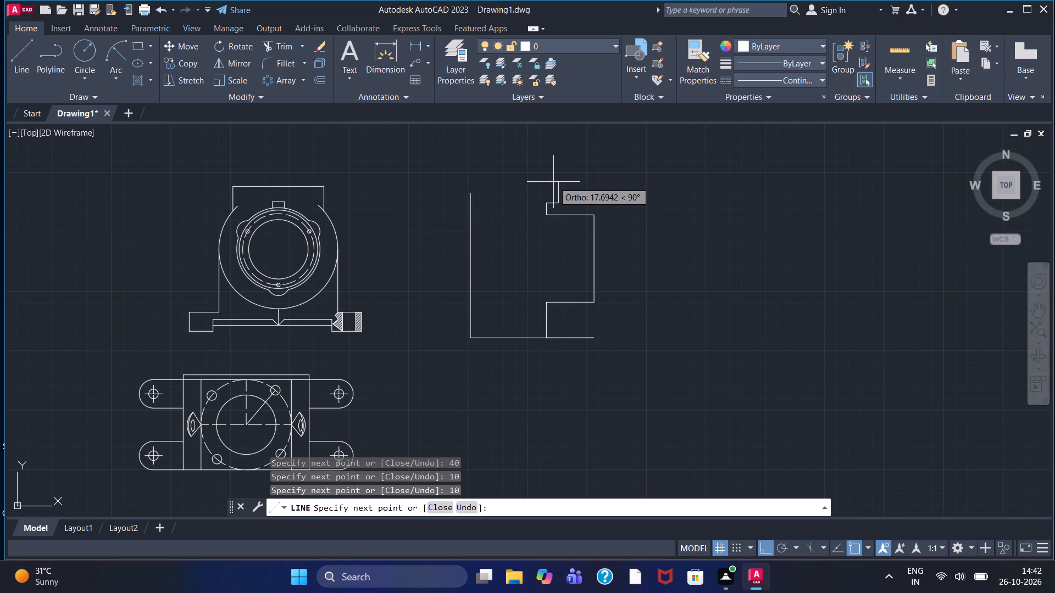
Continue the outline 15 up and finish with a top line running left just past the tall left edge.
key(1)
key(5)
key(Return)
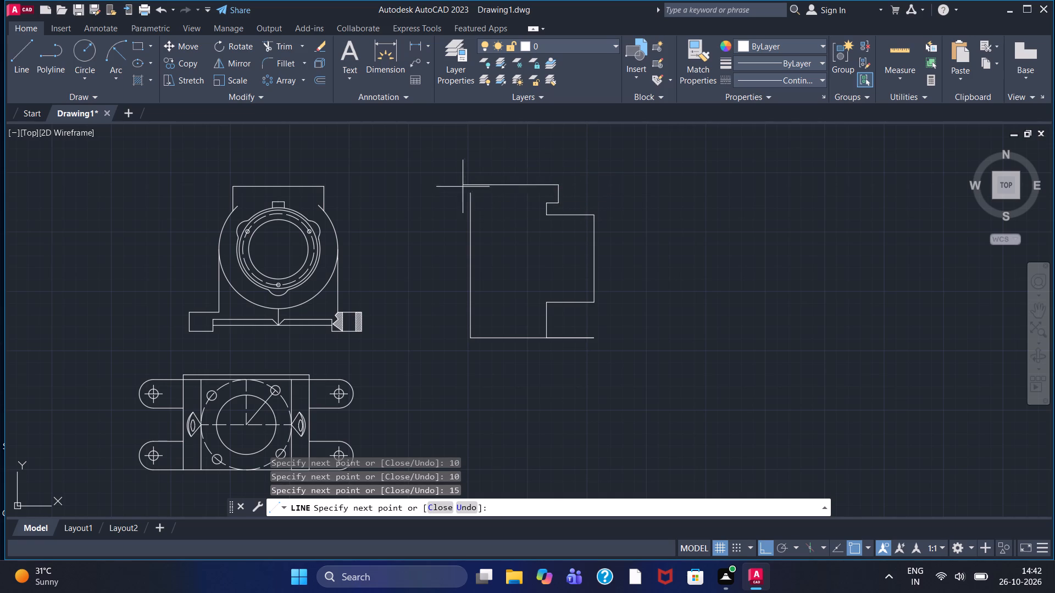
click(460, 180)
right_click(460, 180)
click(480, 184)
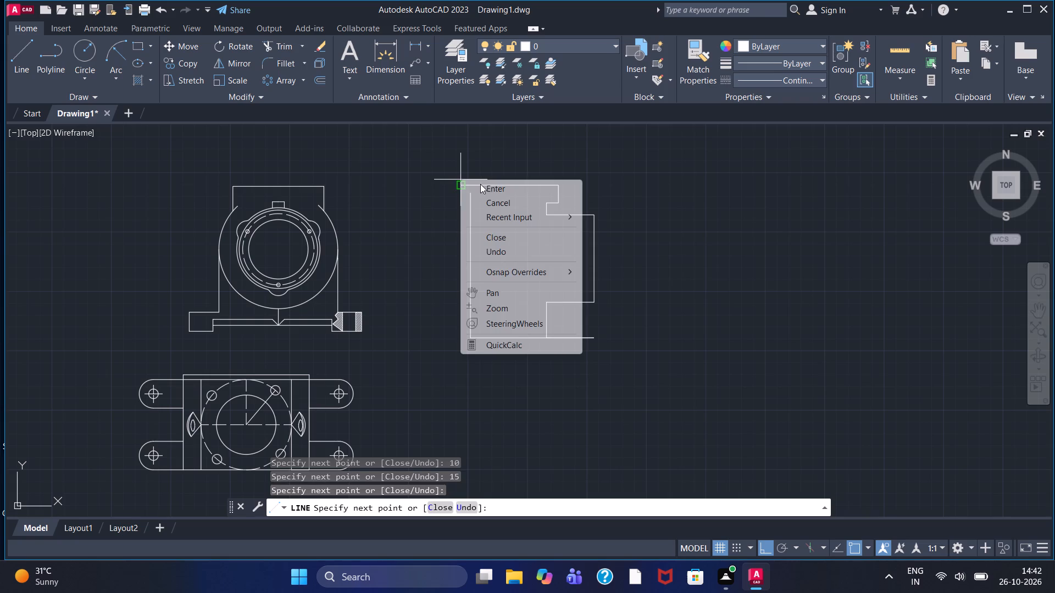
Extend the side view's left edge with a short vertical line from its upper end to above the top line.
scroll(498, 205, up, 1)
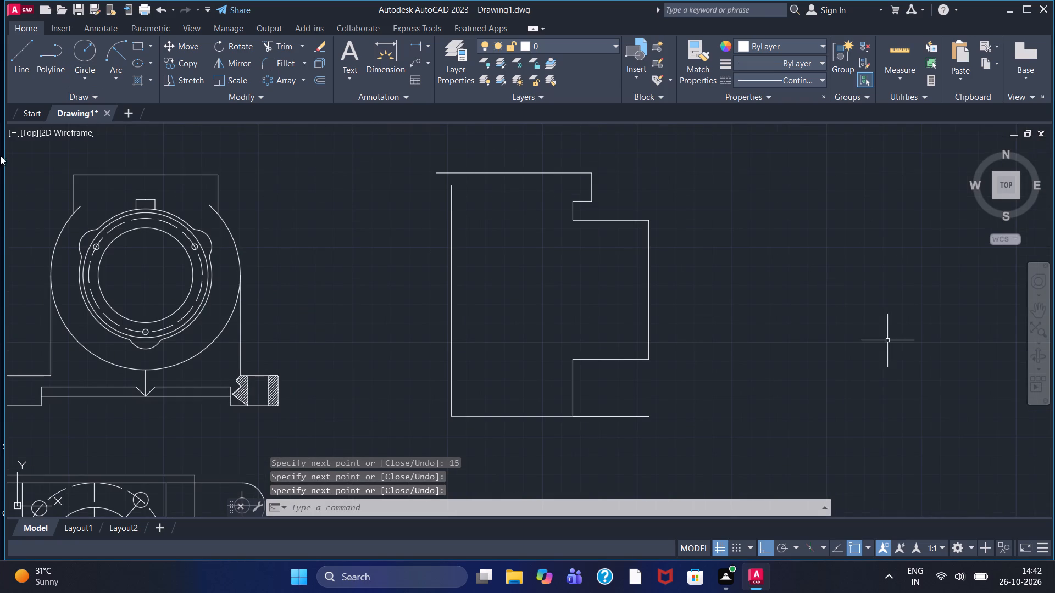
click(11, 73)
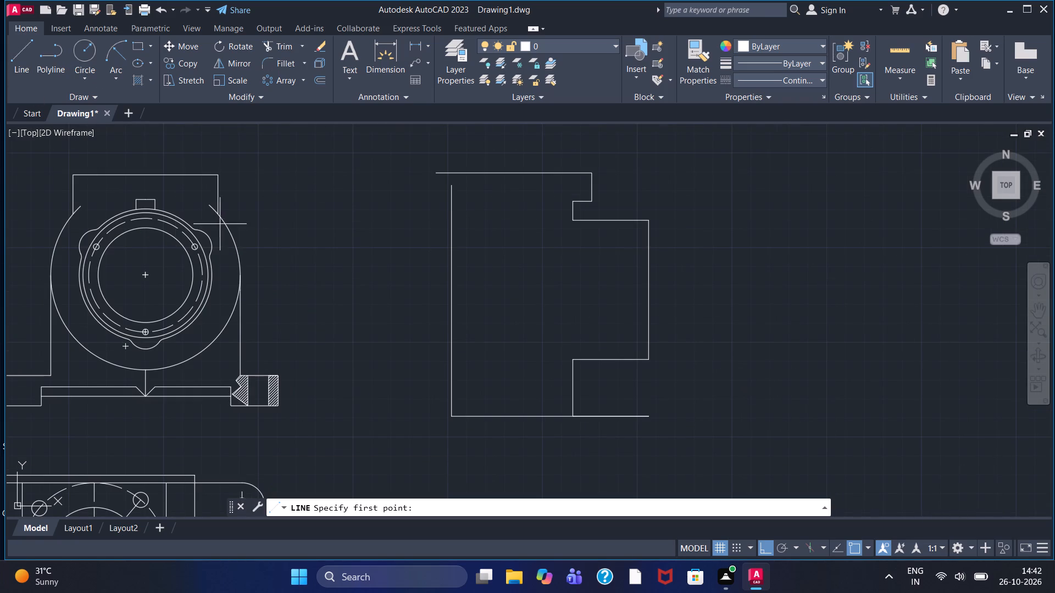
drag(452, 188, 452, 183)
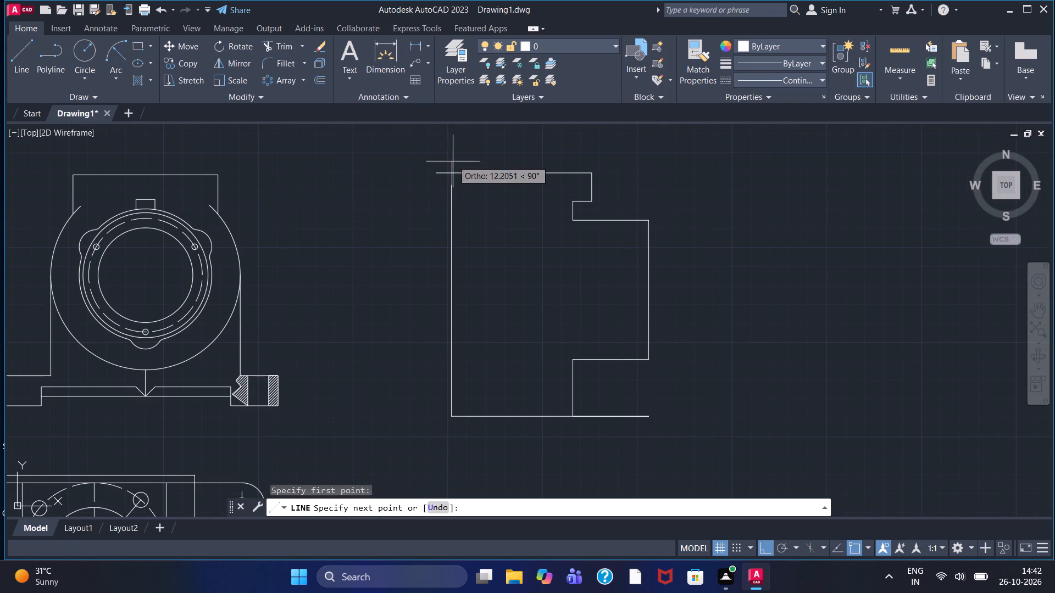
click(453, 158)
right_click(452, 157)
click(466, 161)
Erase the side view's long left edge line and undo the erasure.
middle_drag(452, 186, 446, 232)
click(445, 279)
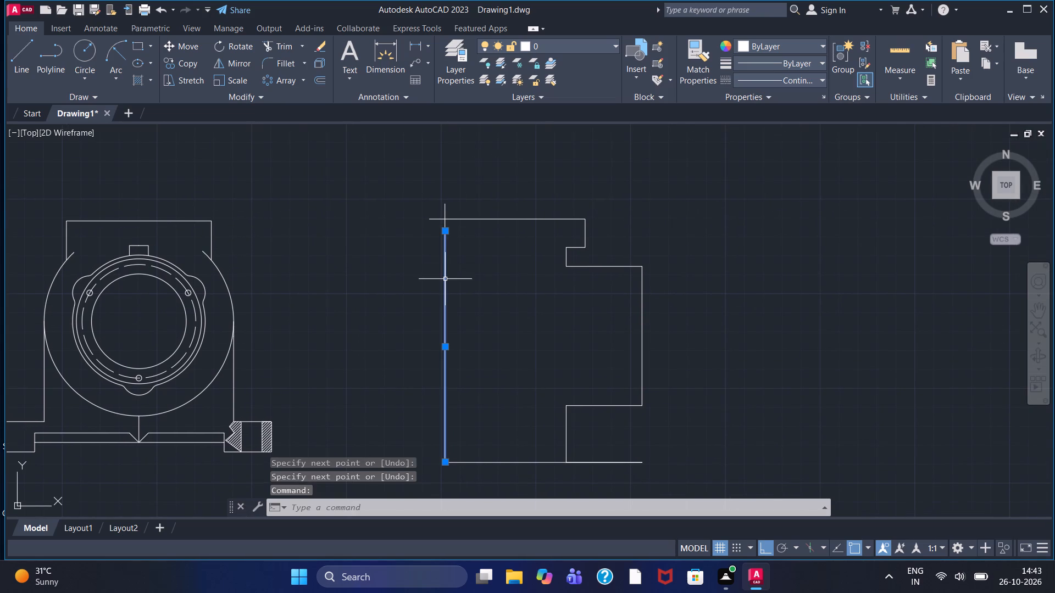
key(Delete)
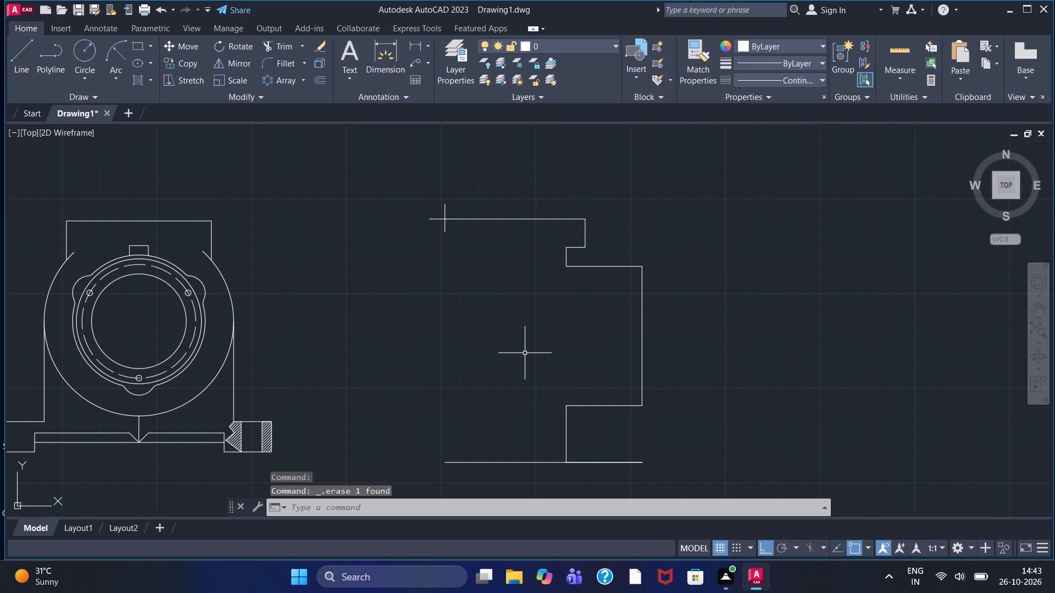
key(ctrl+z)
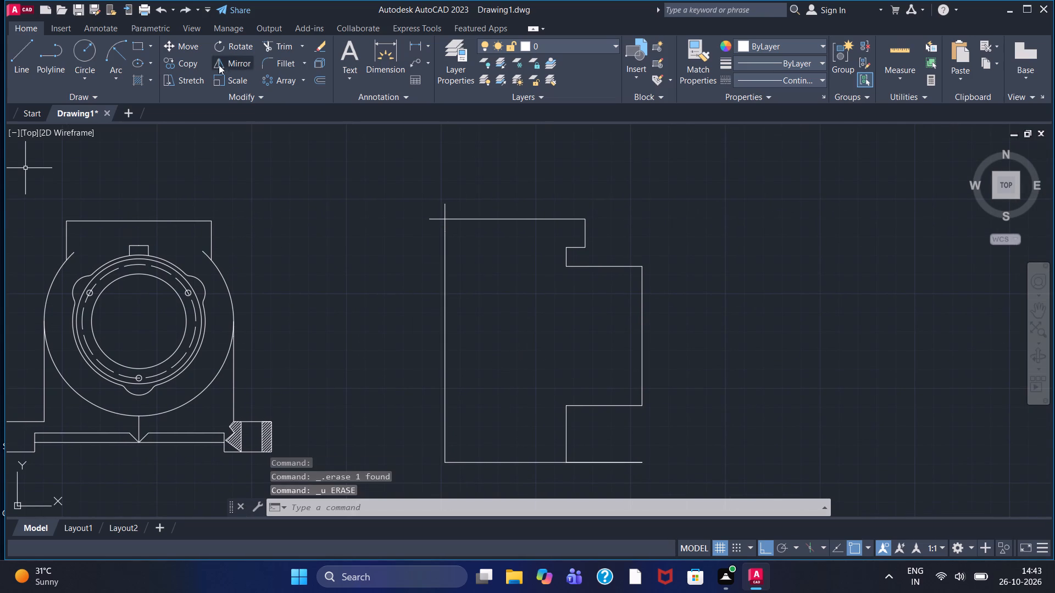
Trim the vertical and horizontal overhangs at the side view outline's upper-left corner.
click(273, 49)
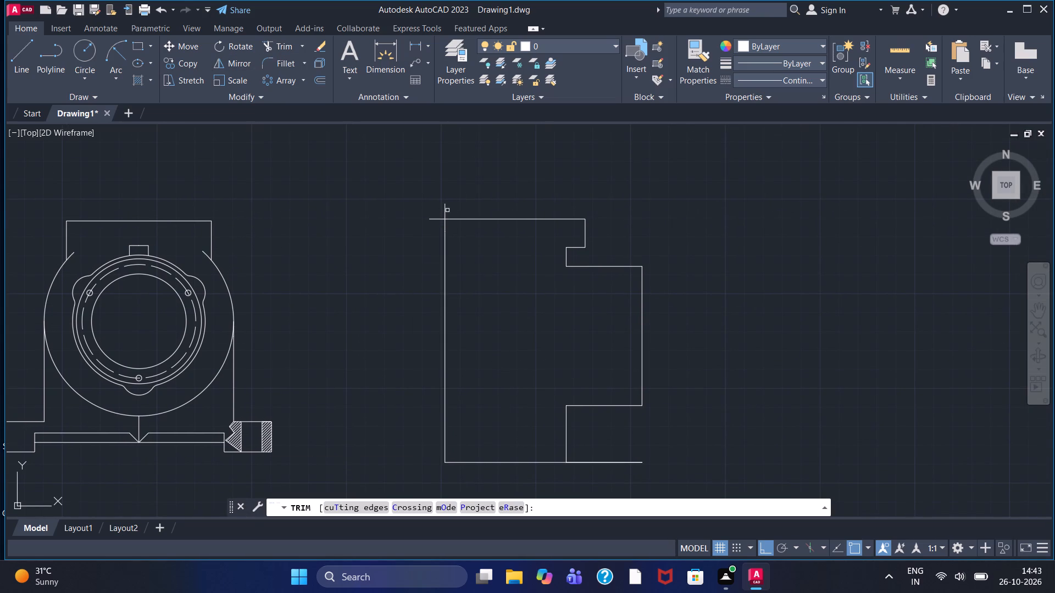
click(445, 210)
click(438, 217)
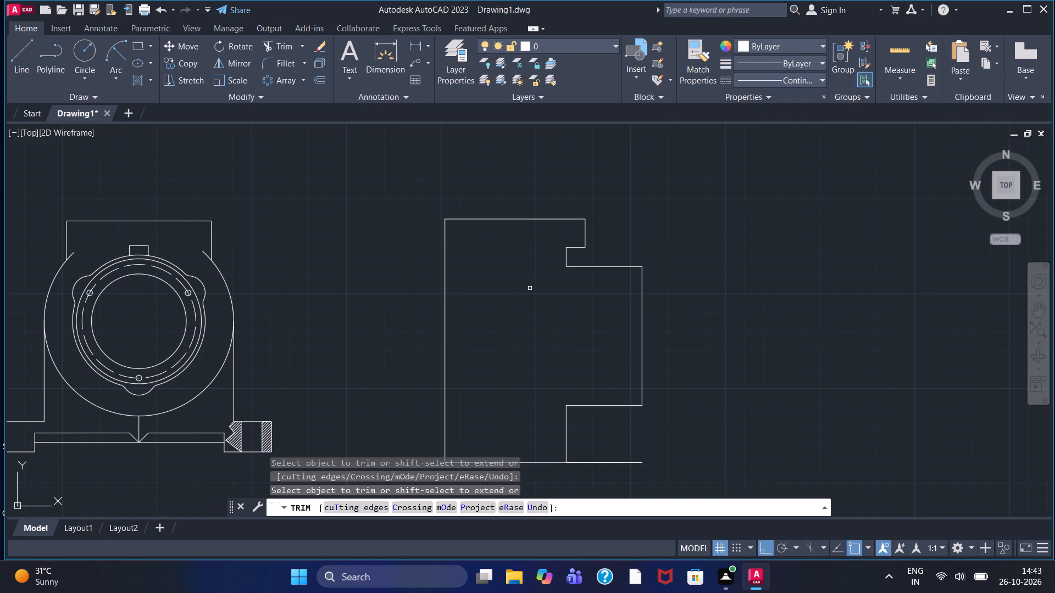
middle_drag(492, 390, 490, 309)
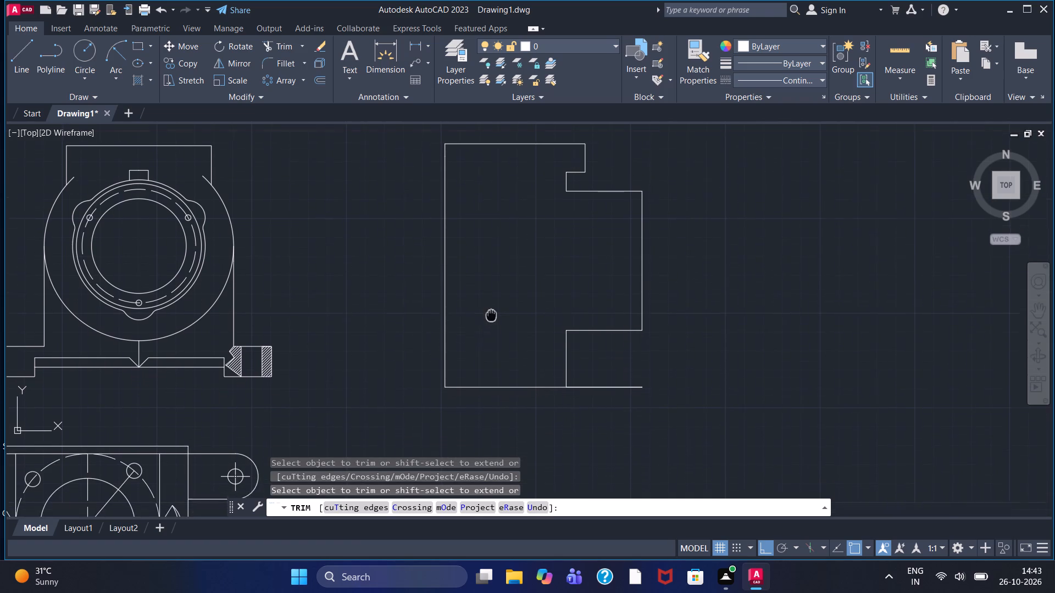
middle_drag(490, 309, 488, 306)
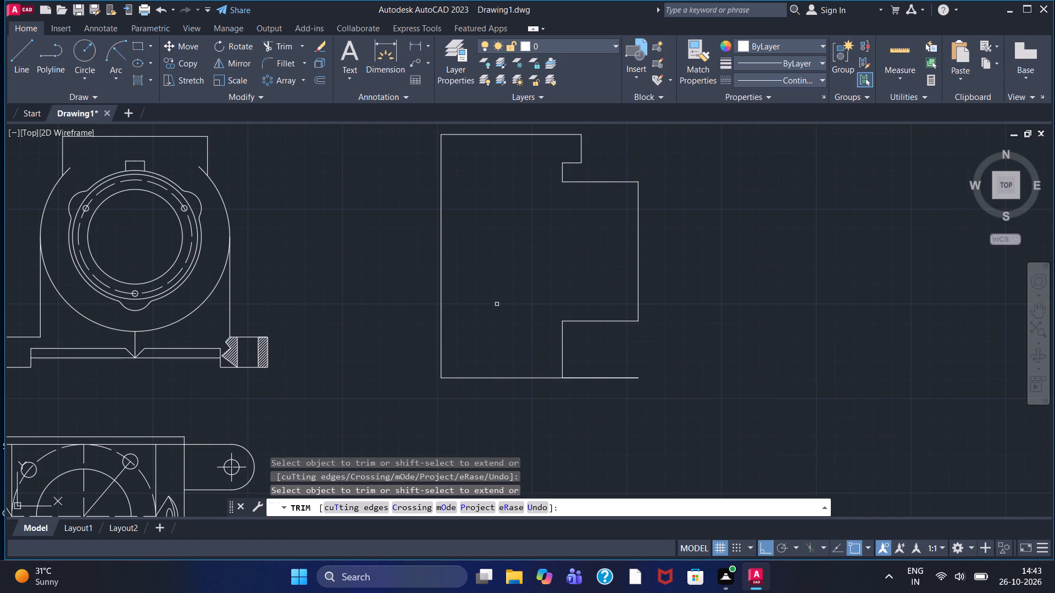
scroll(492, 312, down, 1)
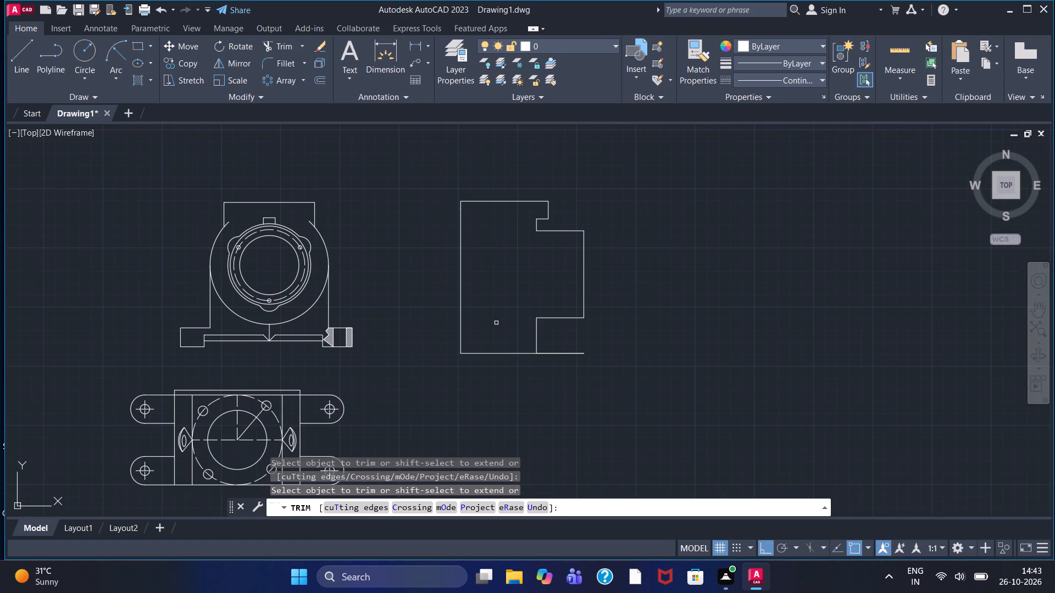
Trim the bottom line's overhang beyond the lower-right corner of the side view outline.
scroll(487, 335, down, 1)
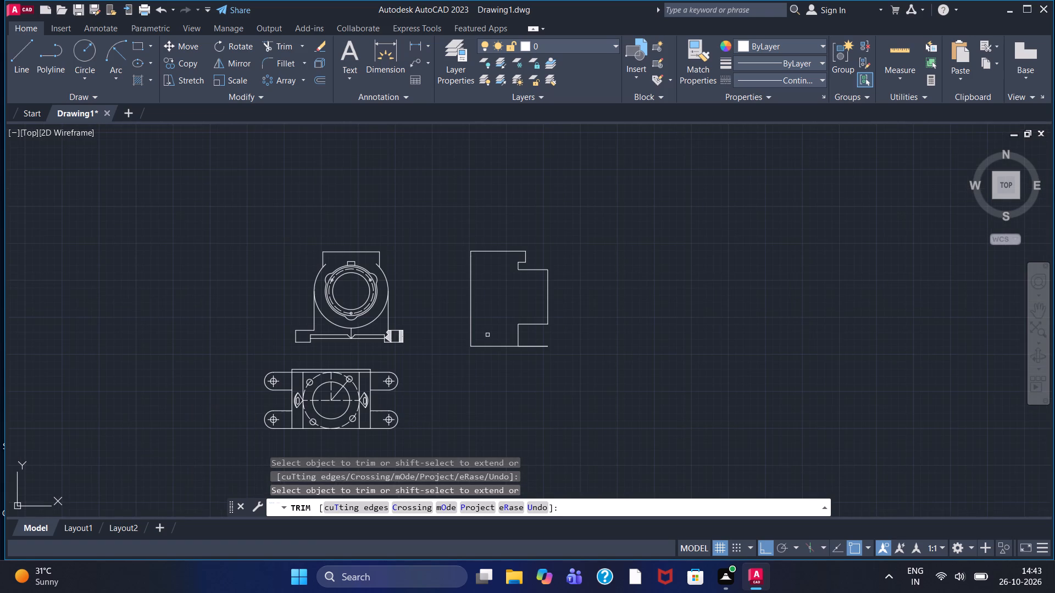
click(535, 346)
click(535, 346)
Offset the side view's long left edge 10 inward using the Through option.
click(22, 62)
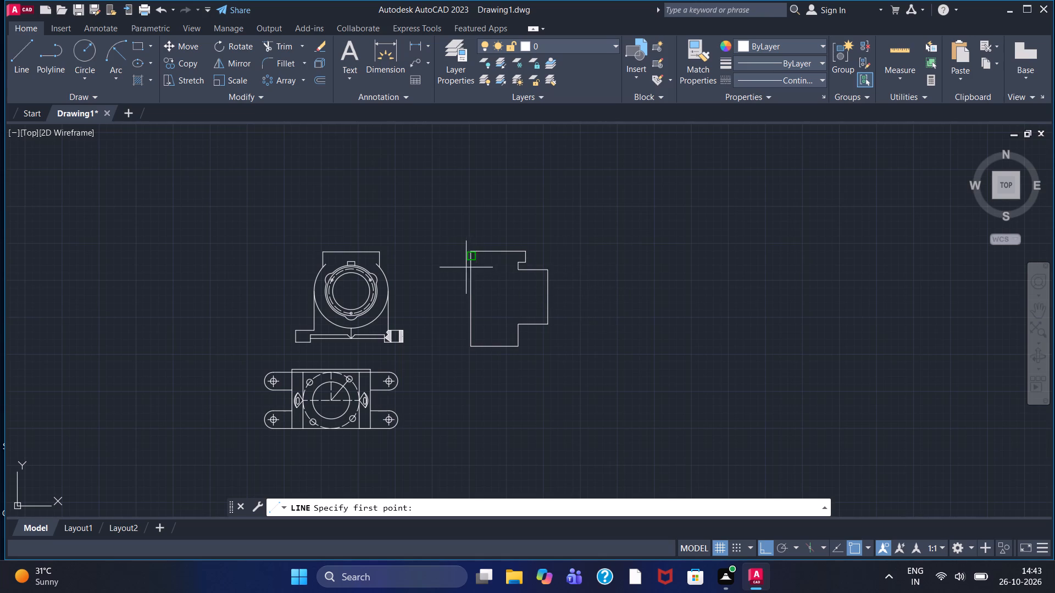
click(318, 81)
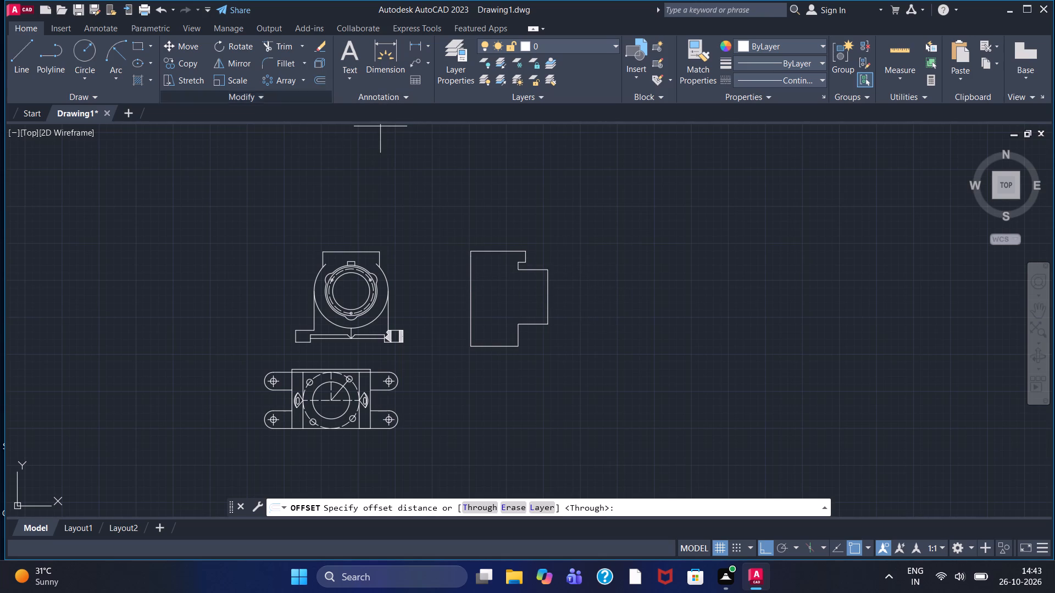
click(479, 506)
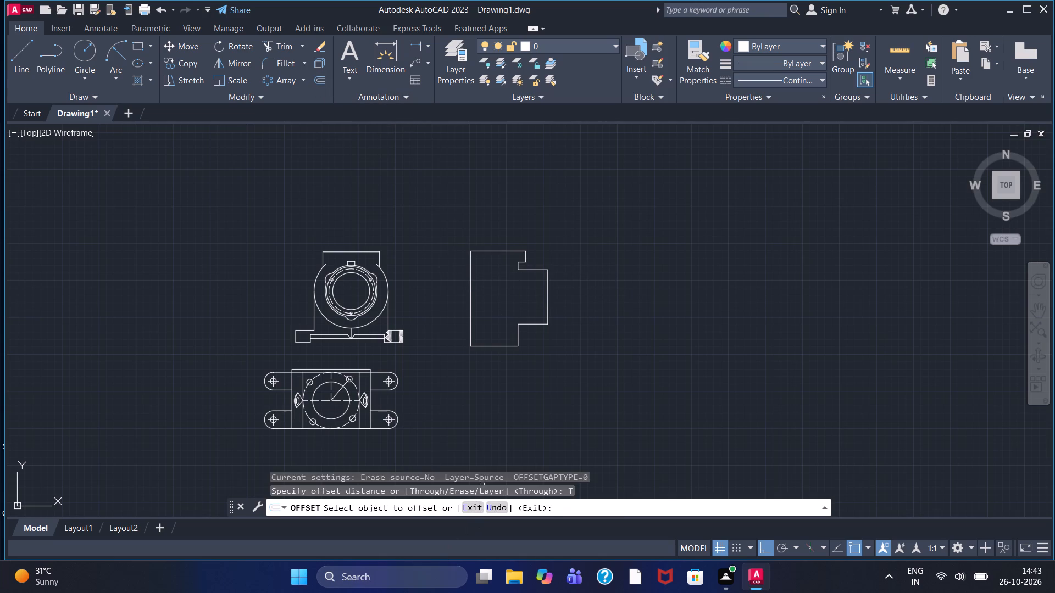
click(472, 312)
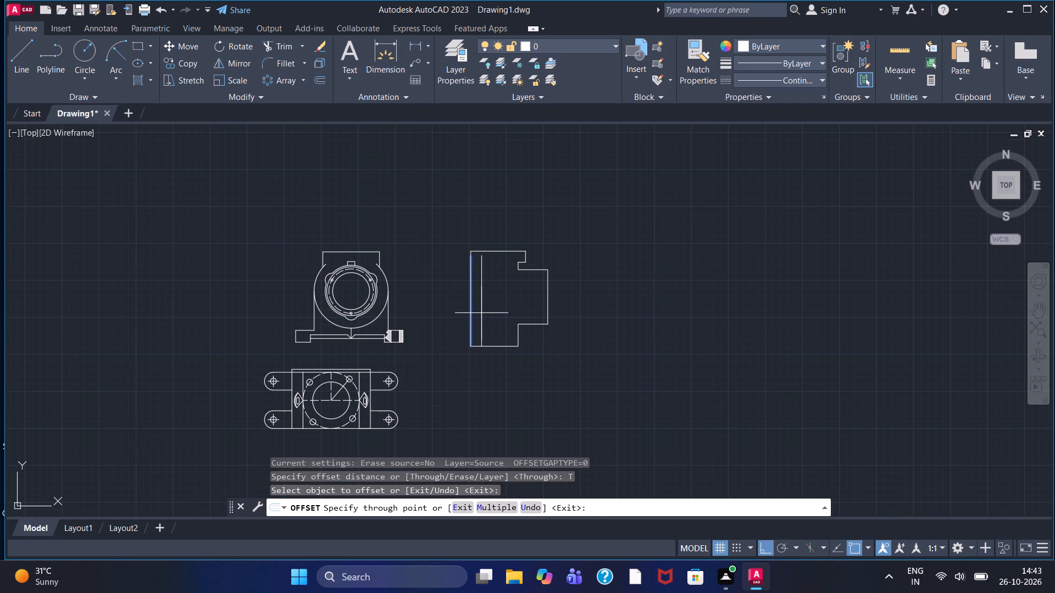
text(10)
key(Return)
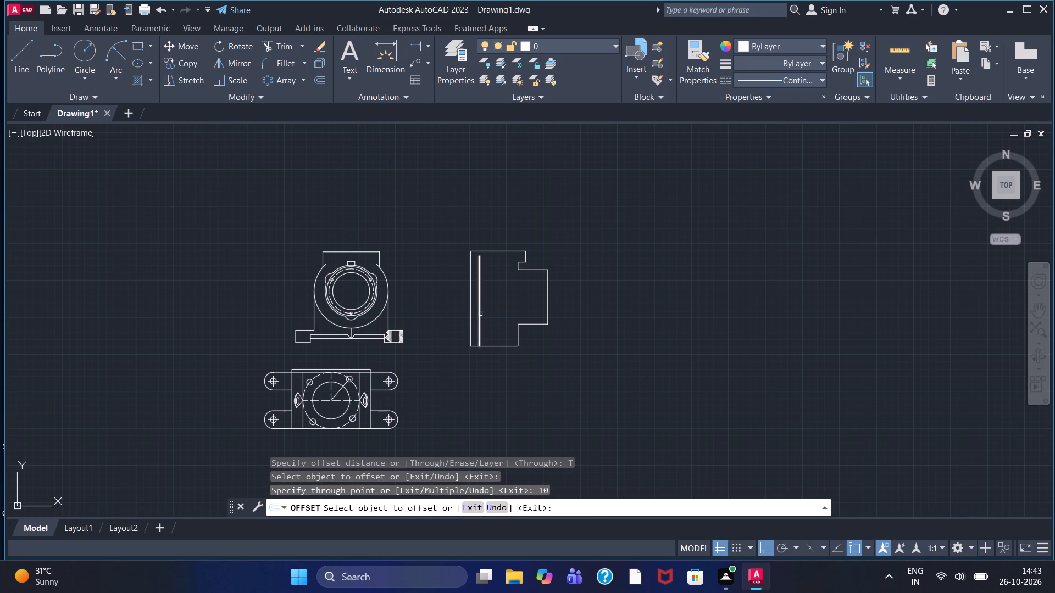
Draw a short vertical line from the upper end of the inner offset line to above the side view's top edge.
scroll(487, 262, up, 4)
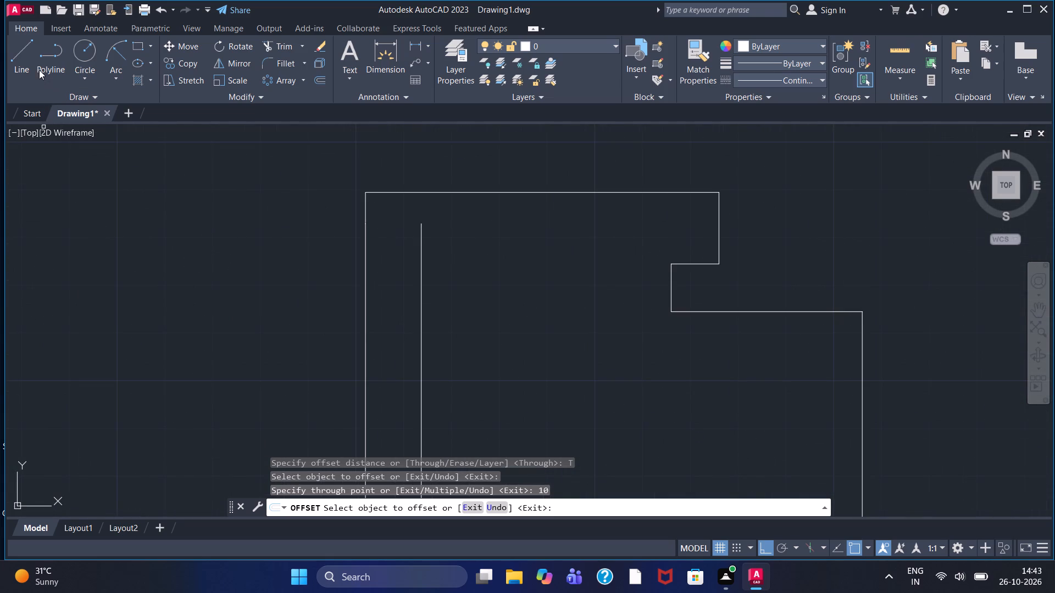
click(31, 55)
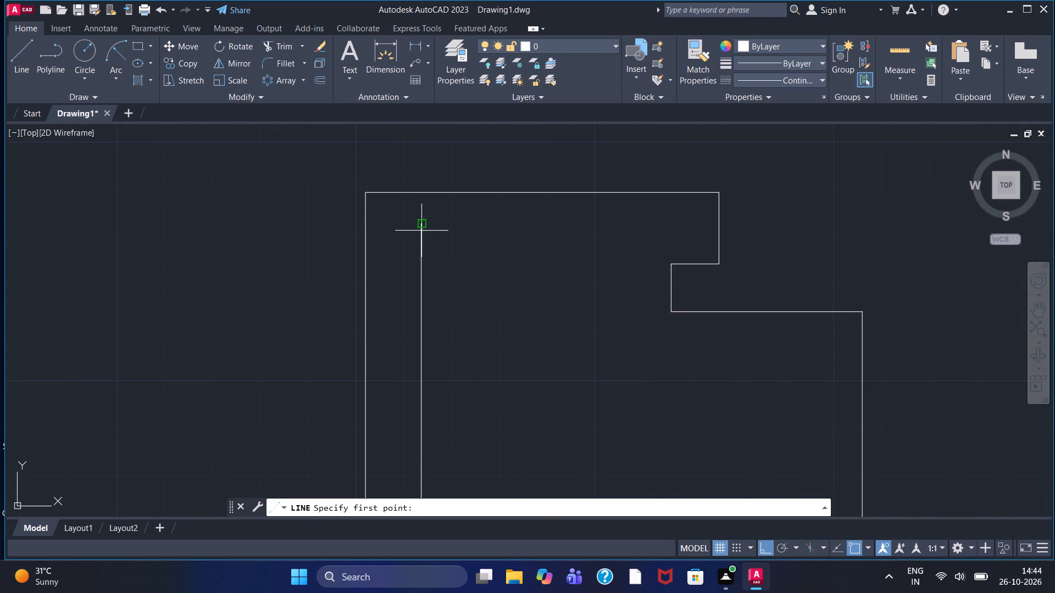
click(423, 220)
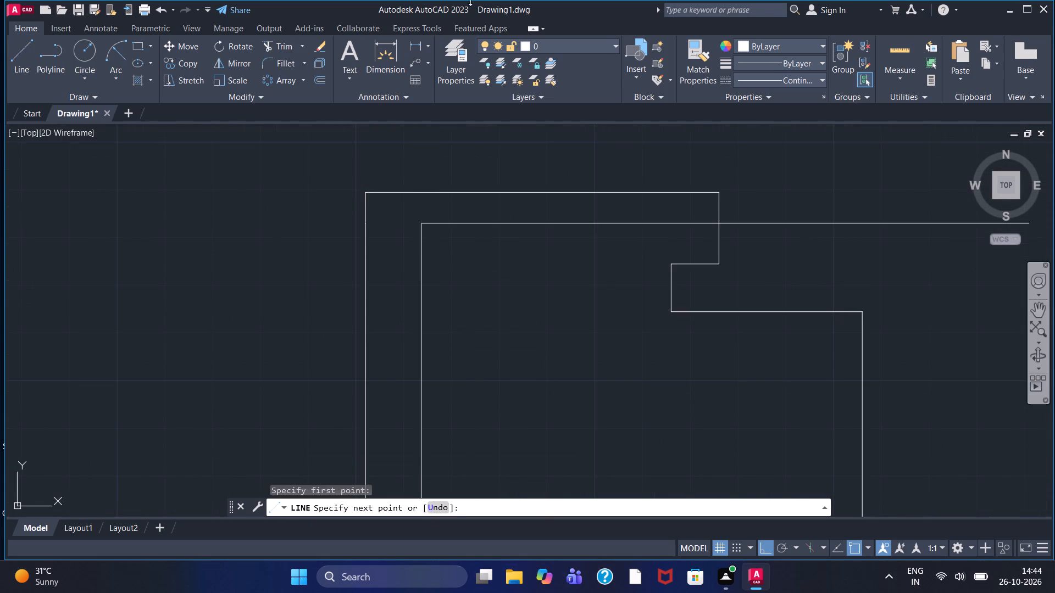
click(408, 160)
right_click(408, 160)
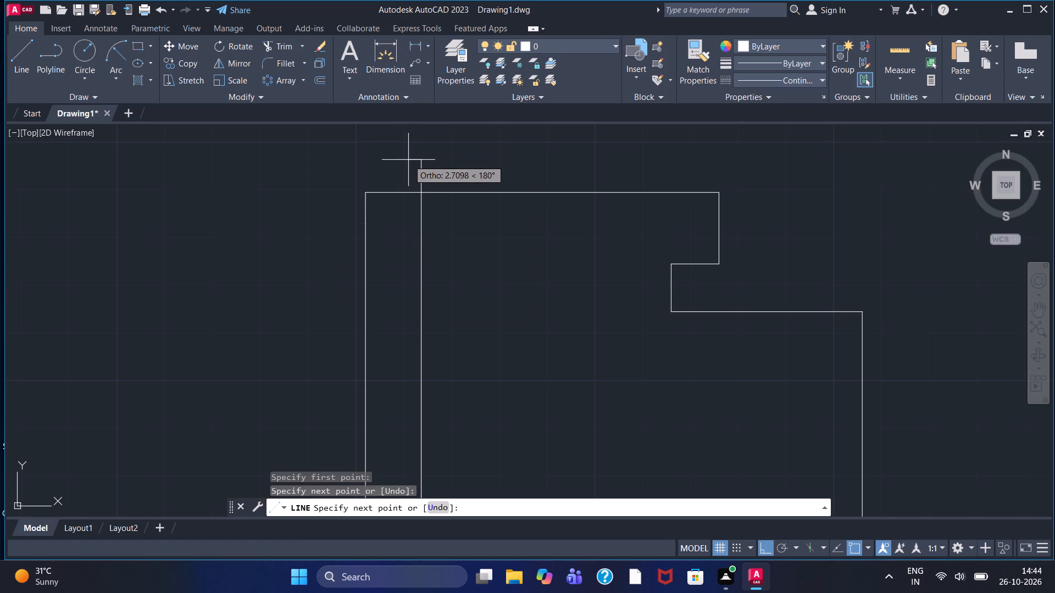
click(435, 172)
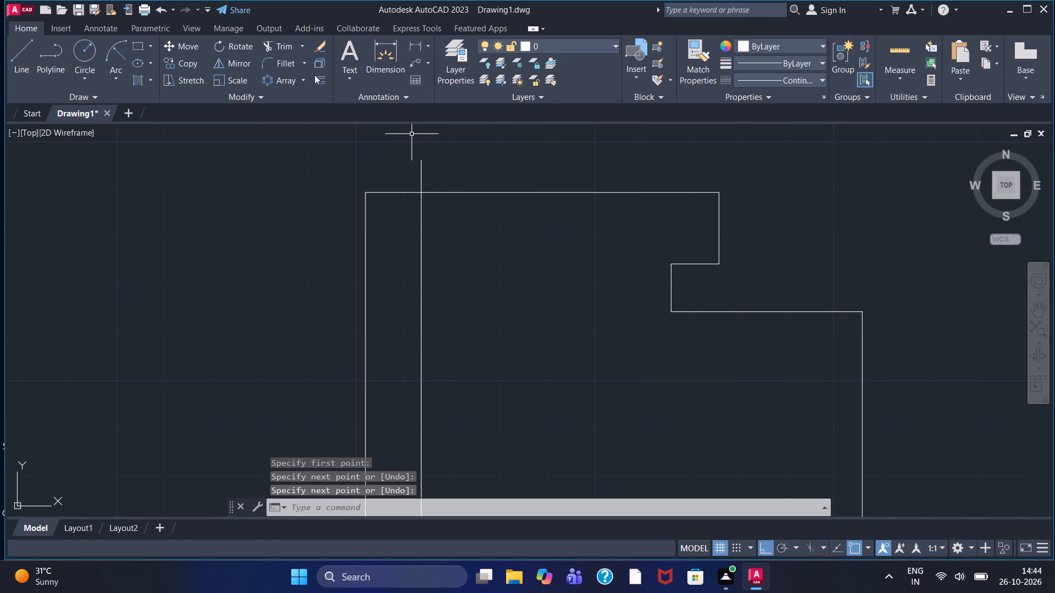
Trim the inner vertical line's overhang above the side view's top edge.
click(274, 43)
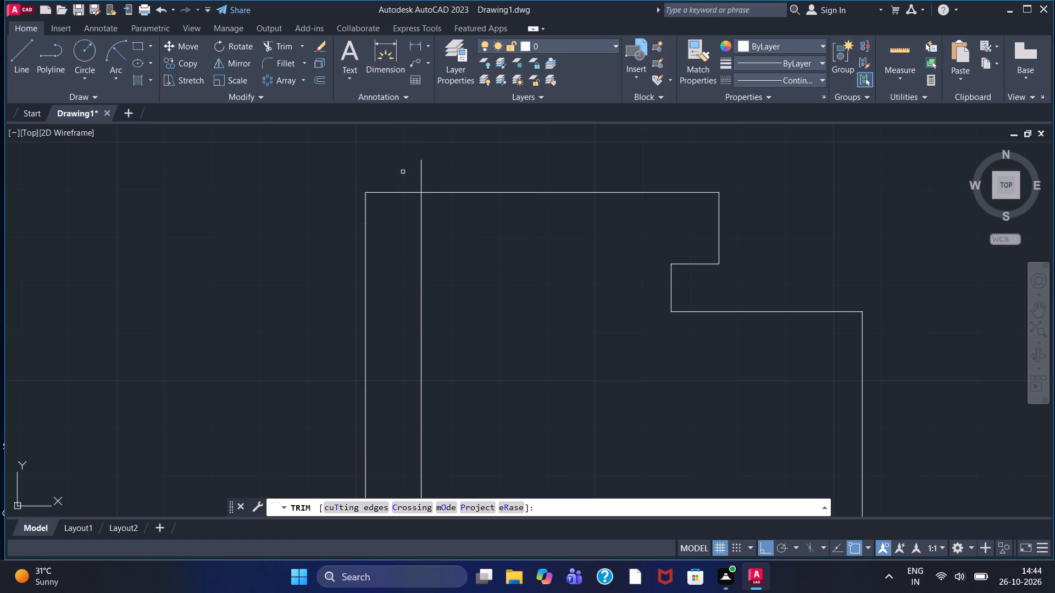
click(421, 174)
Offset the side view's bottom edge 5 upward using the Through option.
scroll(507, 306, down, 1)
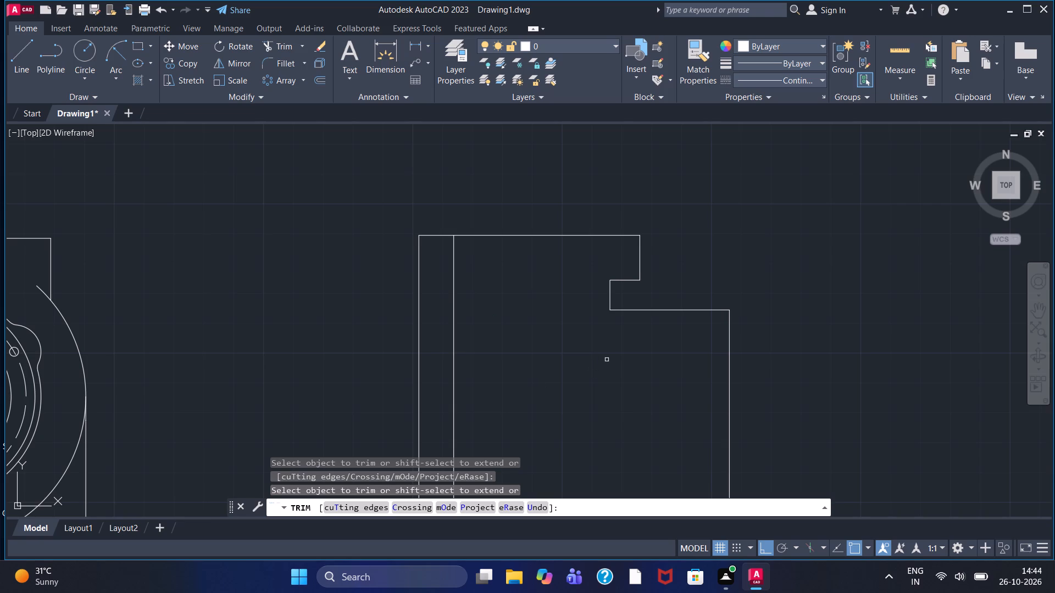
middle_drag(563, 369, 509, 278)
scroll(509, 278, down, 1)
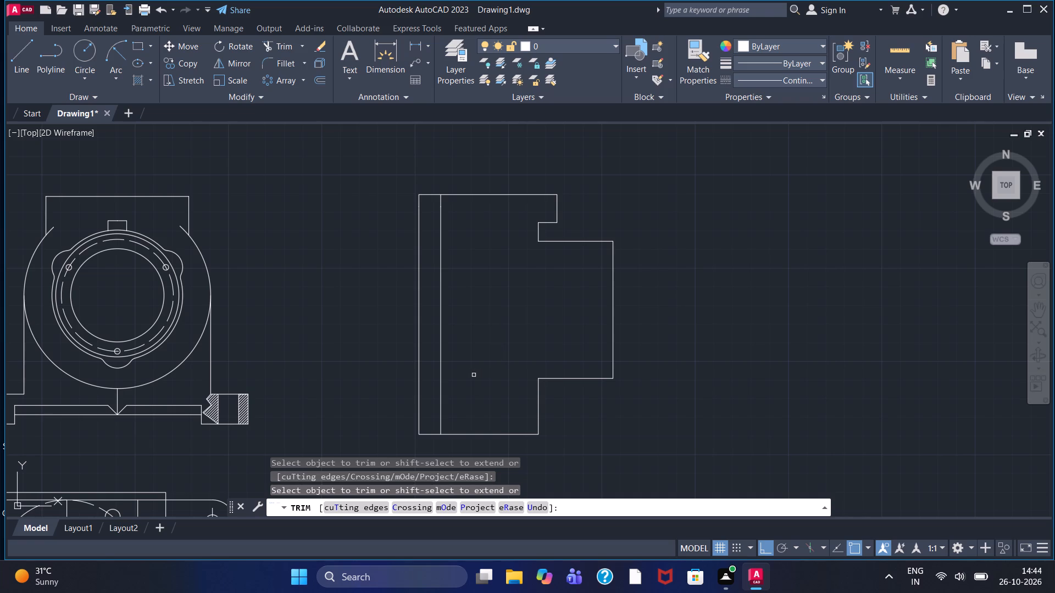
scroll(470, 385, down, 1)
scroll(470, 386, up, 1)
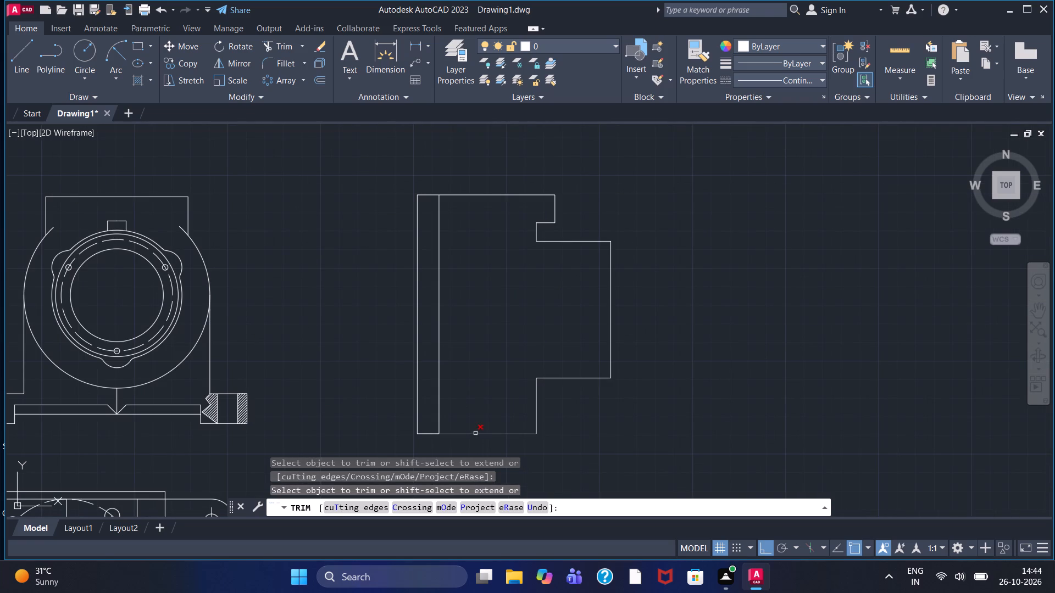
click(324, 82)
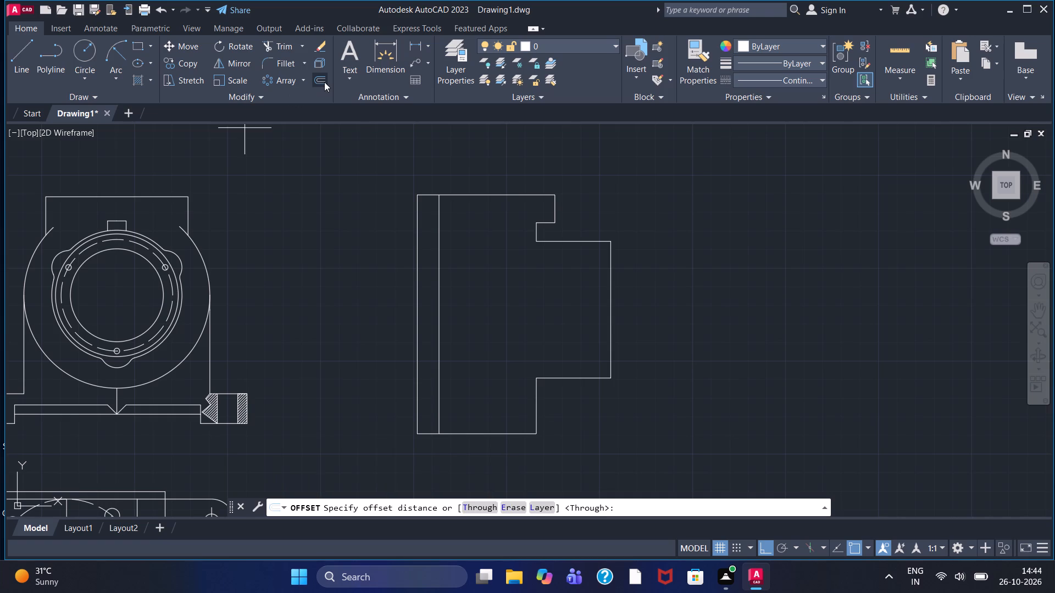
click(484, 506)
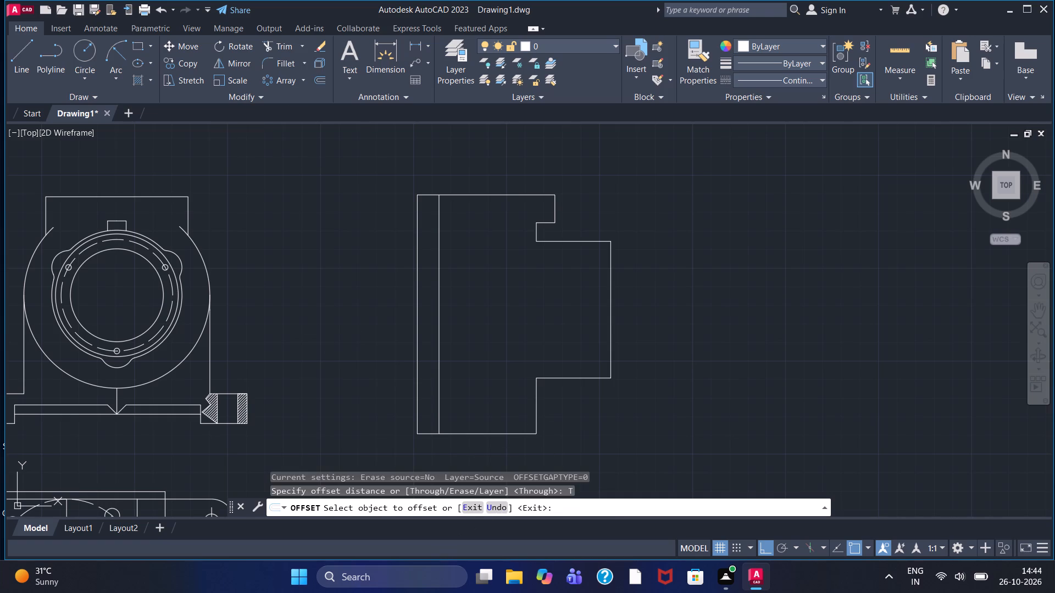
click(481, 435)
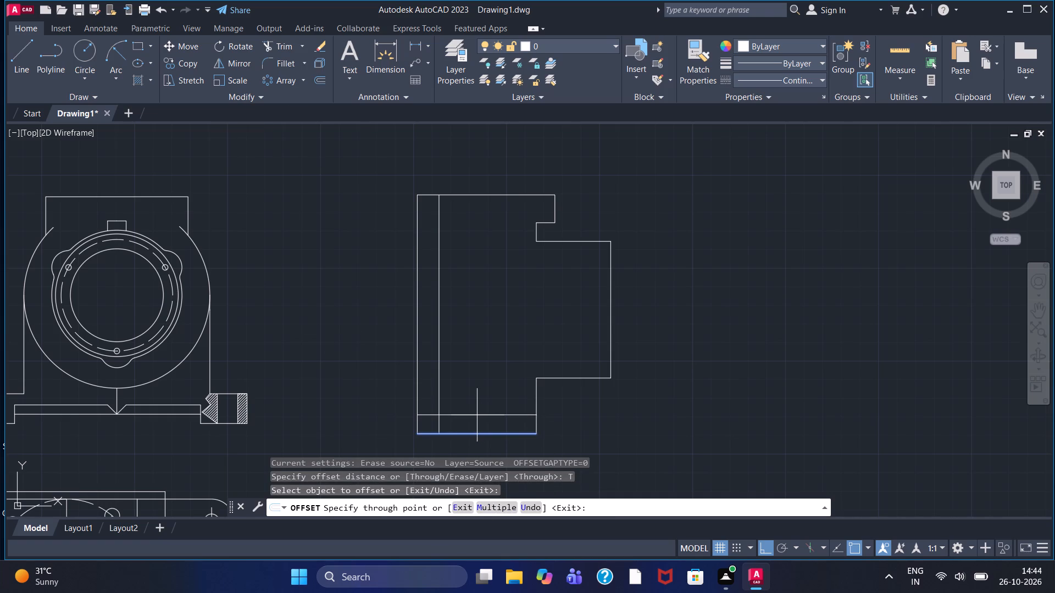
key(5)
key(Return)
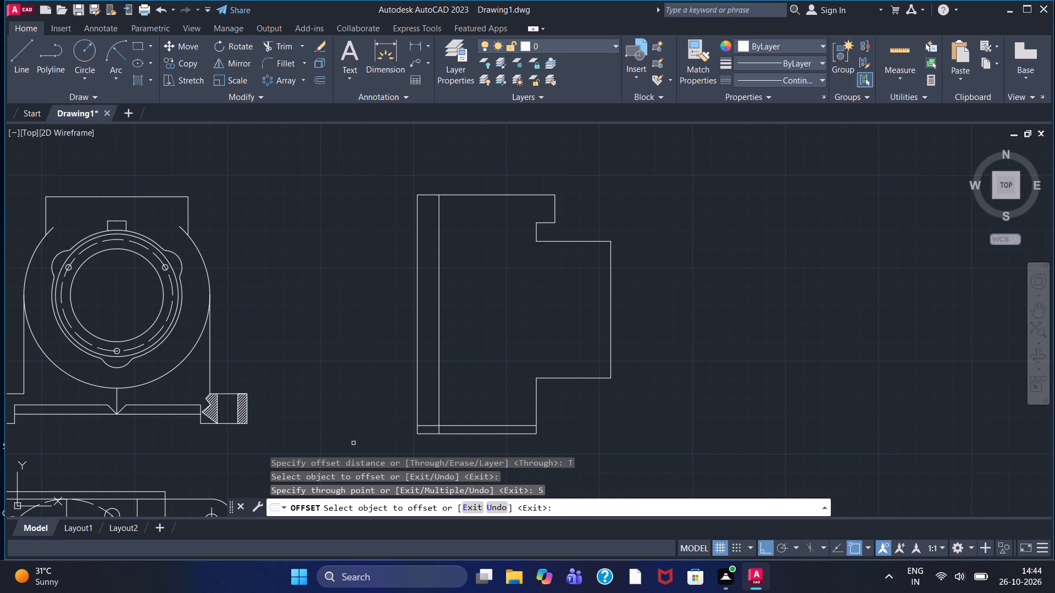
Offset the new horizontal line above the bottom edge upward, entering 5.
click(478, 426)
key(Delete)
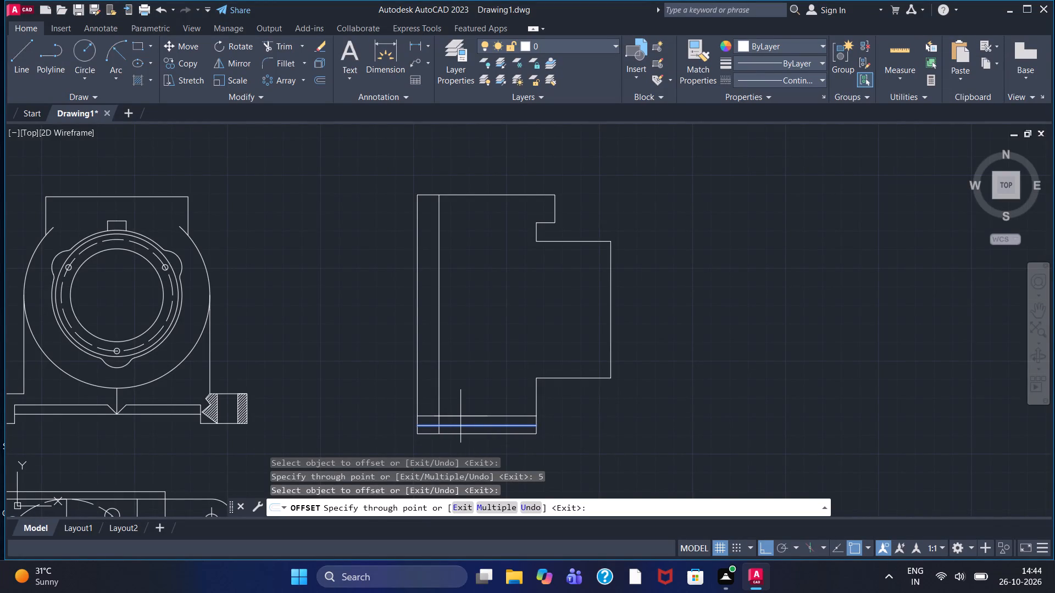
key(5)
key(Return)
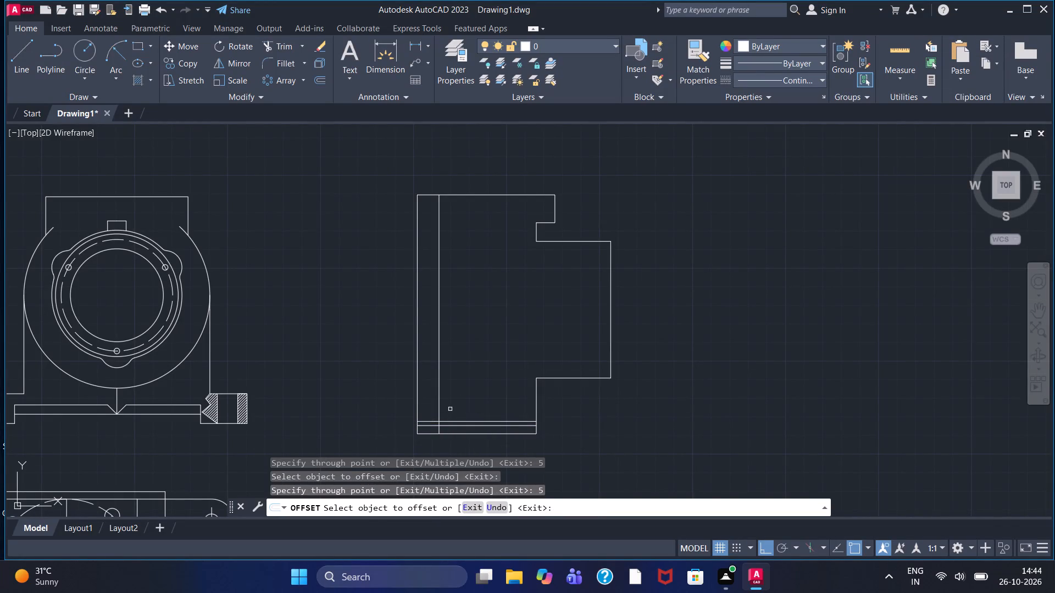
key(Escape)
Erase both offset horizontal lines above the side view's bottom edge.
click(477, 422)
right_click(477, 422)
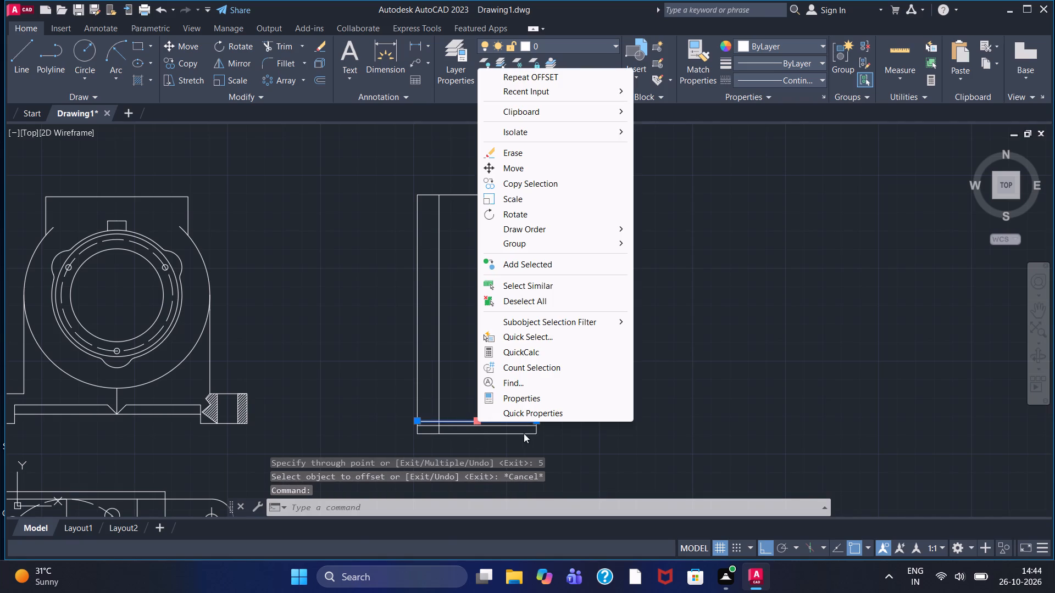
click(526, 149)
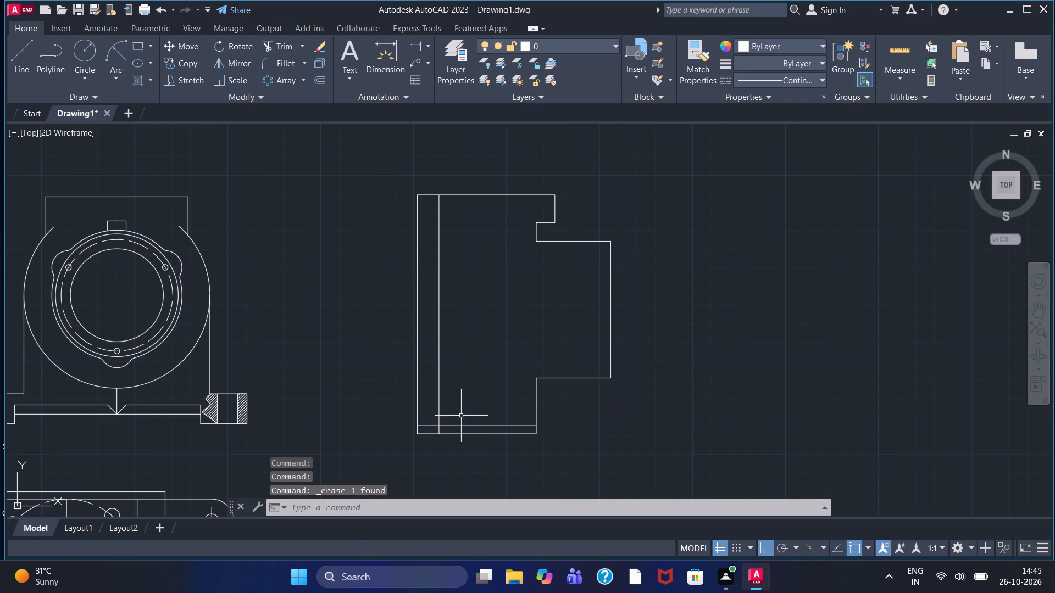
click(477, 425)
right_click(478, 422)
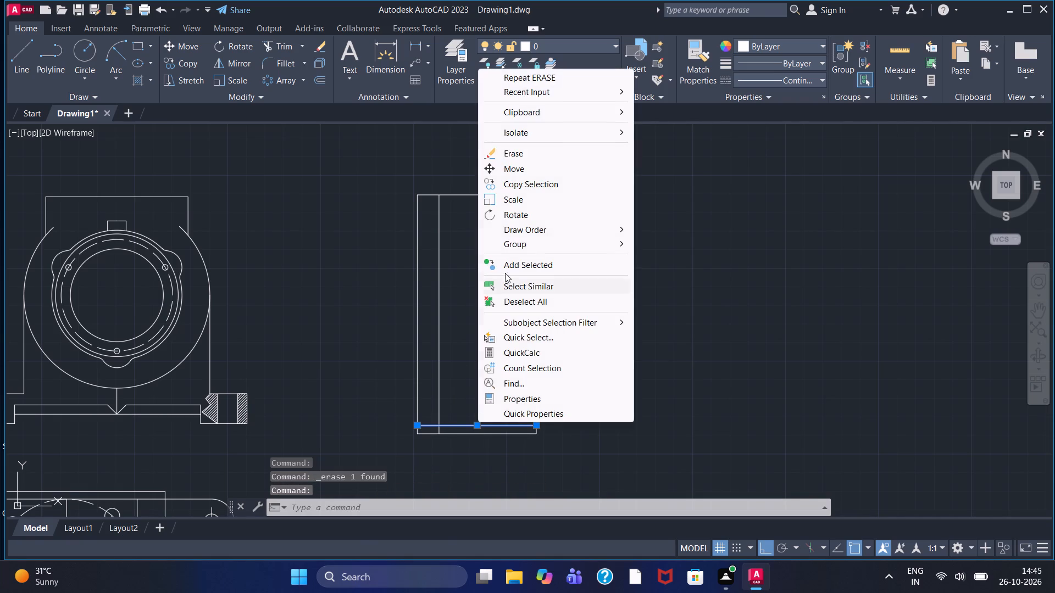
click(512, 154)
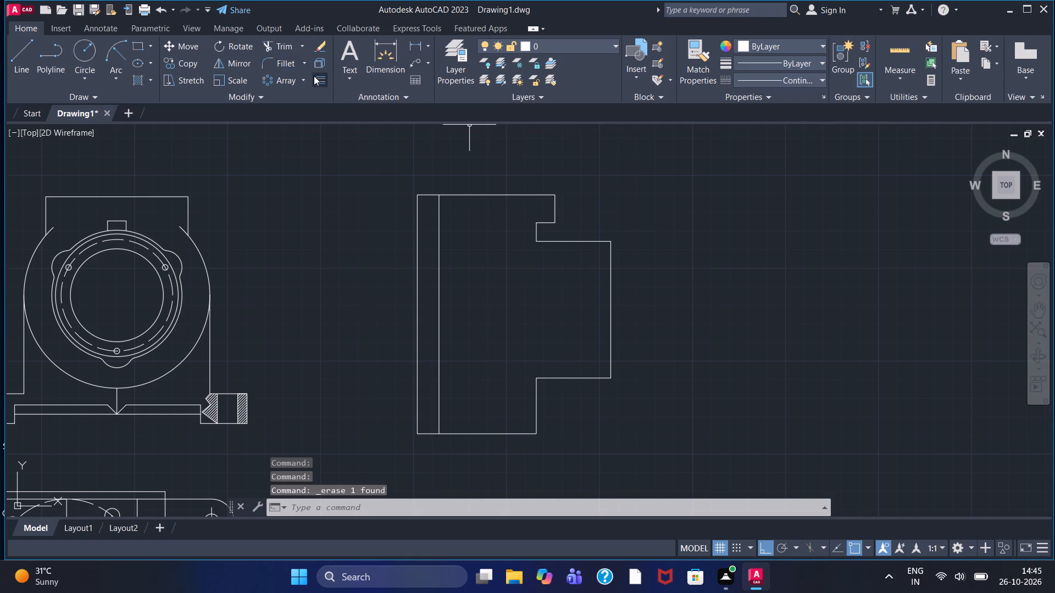
Offset the side view's bottom edge 10 upward using the Through option.
click(319, 76)
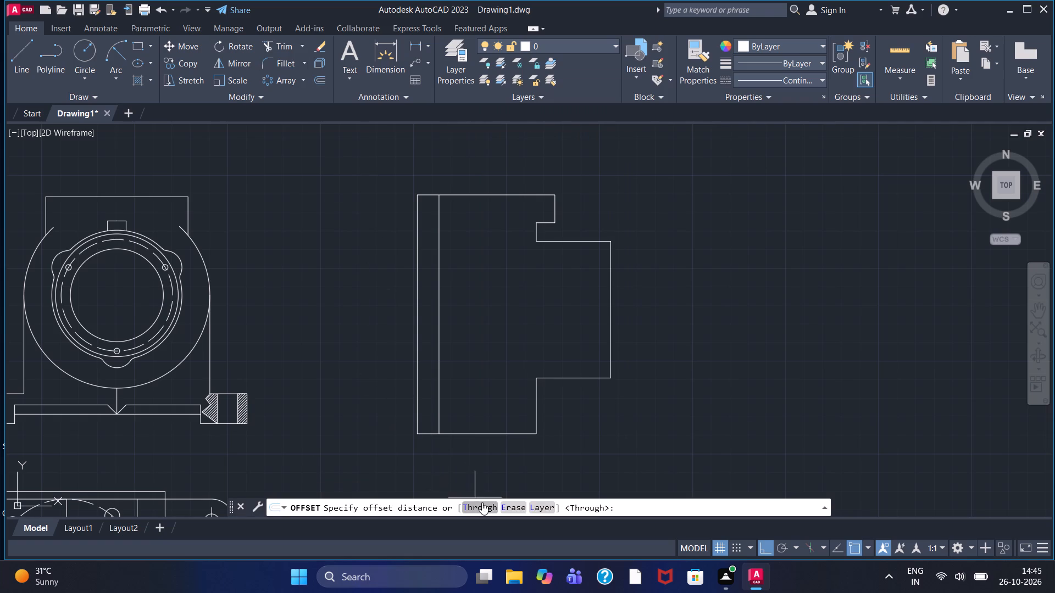
click(482, 503)
click(476, 434)
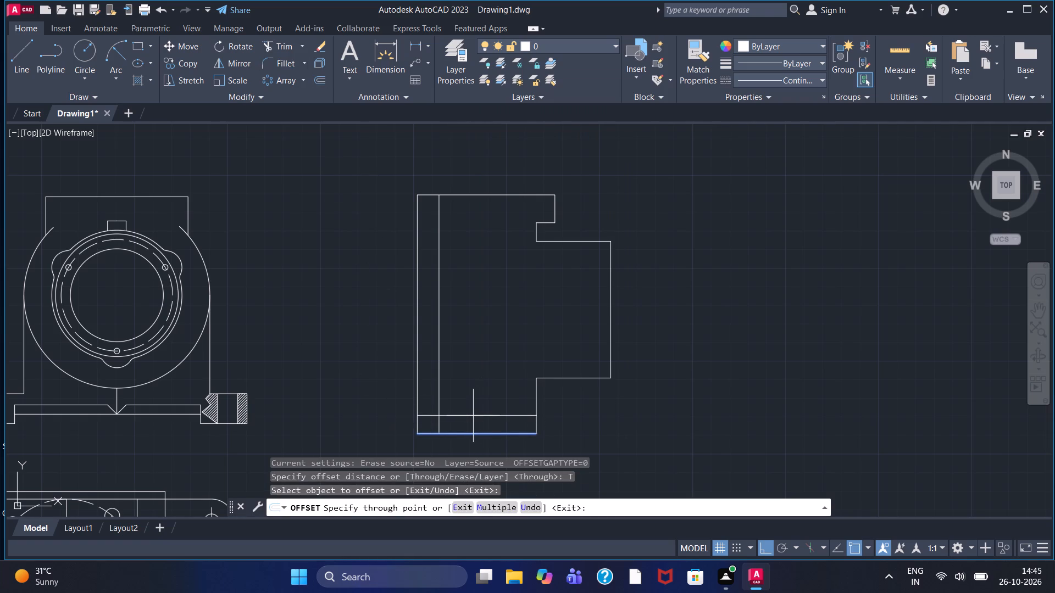
text(10)
key(Return)
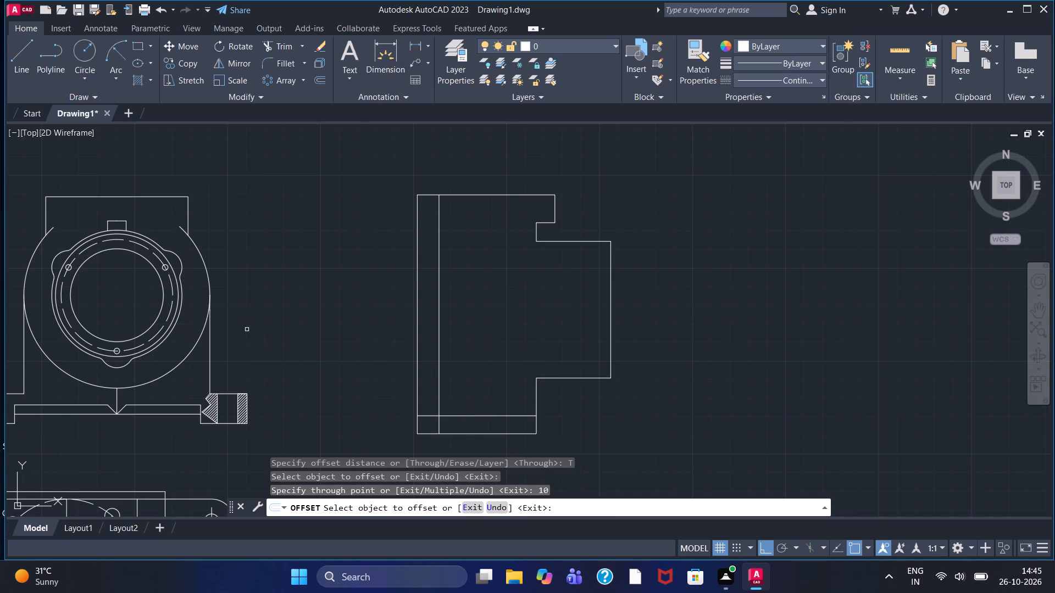
Trim the inner horizontal and vertical lines' overhangs where they cross at the side view's lower-left corner.
click(273, 43)
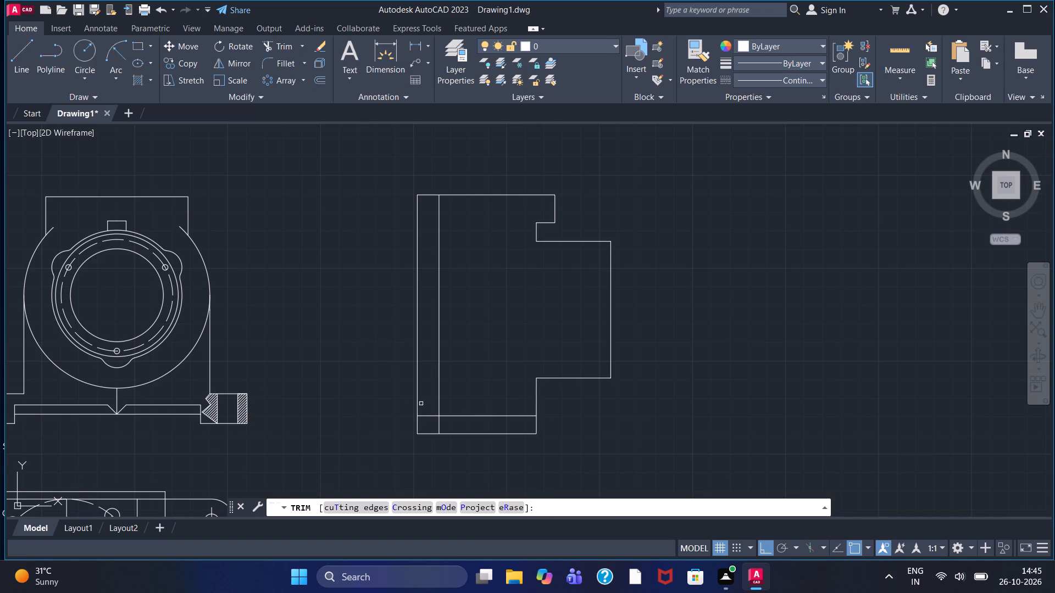
click(431, 415)
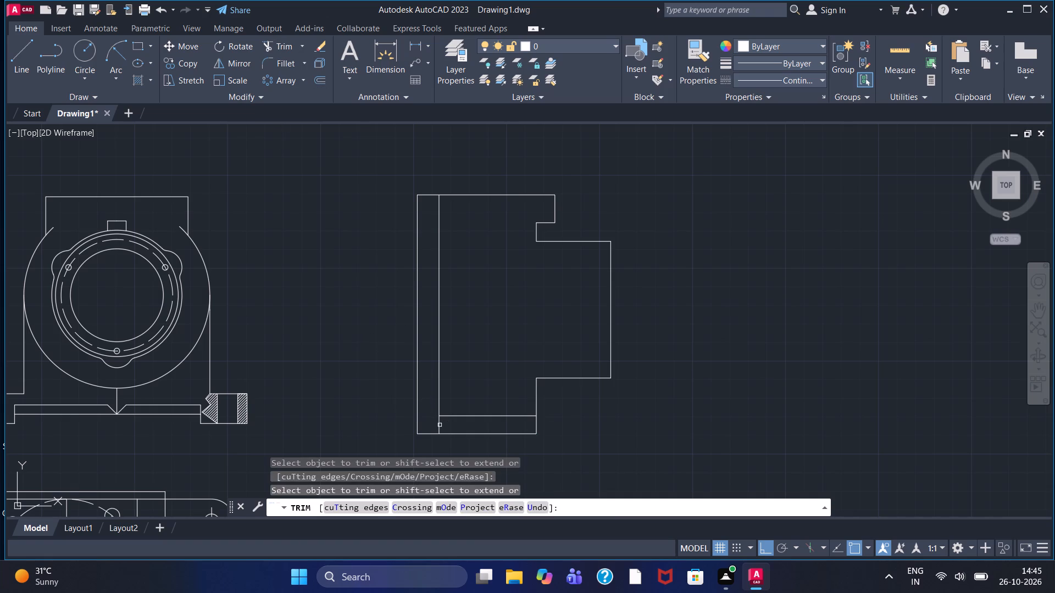
click(438, 424)
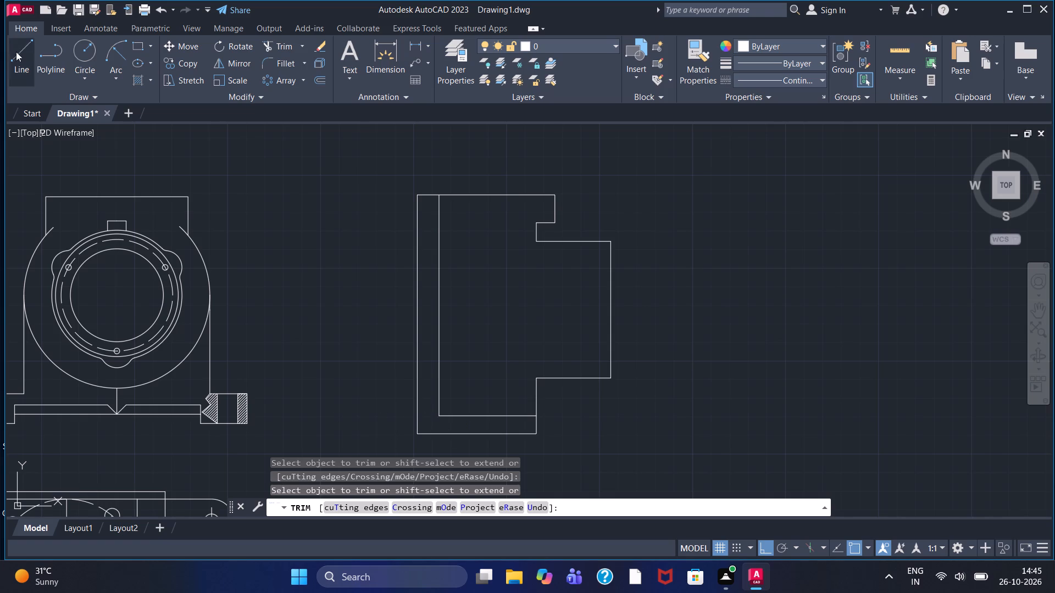
Offset the short vertical edge at the side view's lower-right corner 10 inward using the Through option.
click(323, 82)
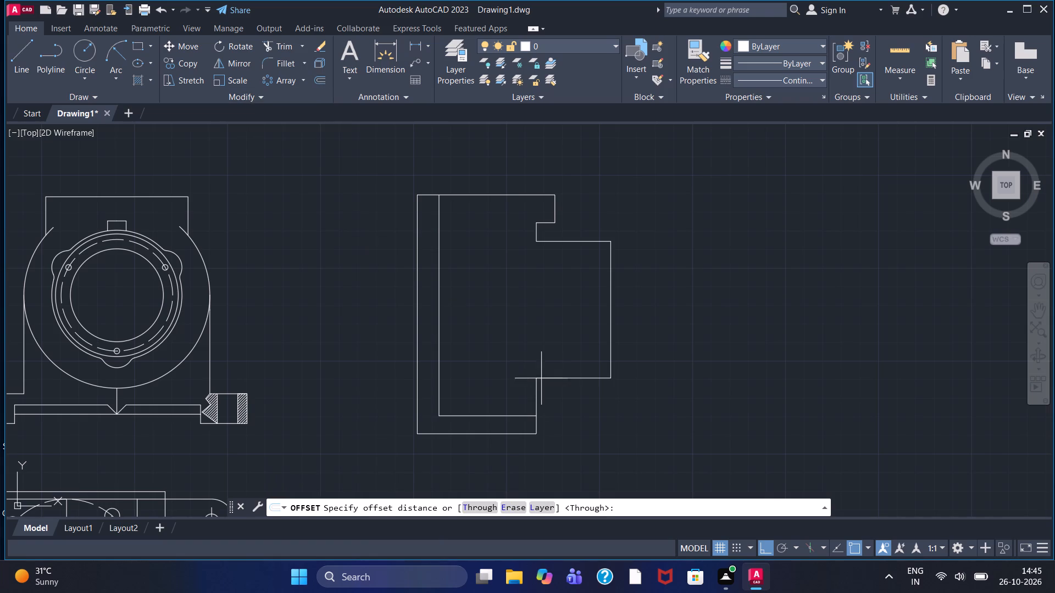
click(475, 504)
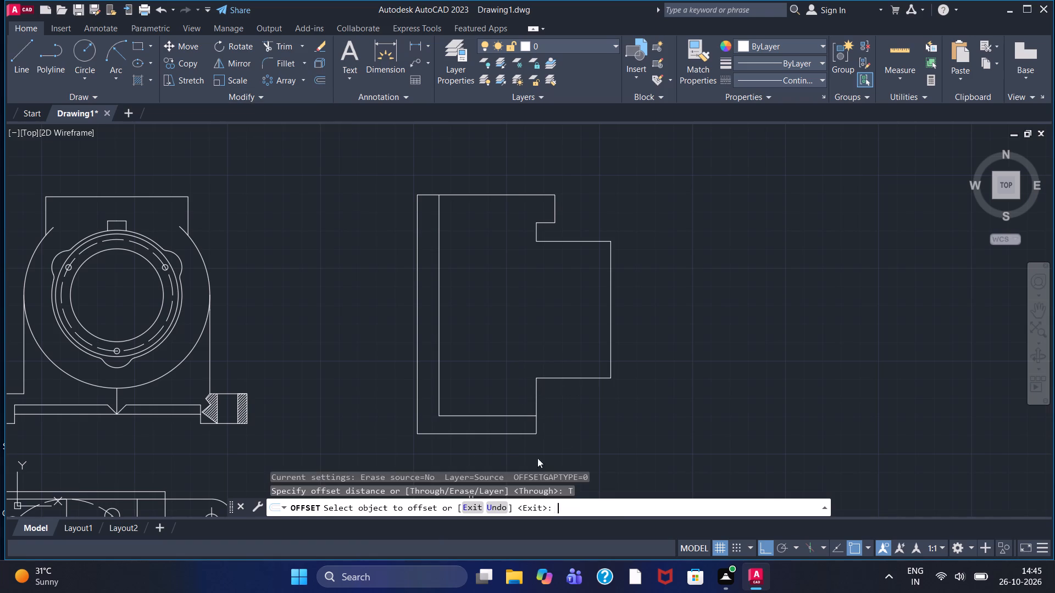
click(535, 401)
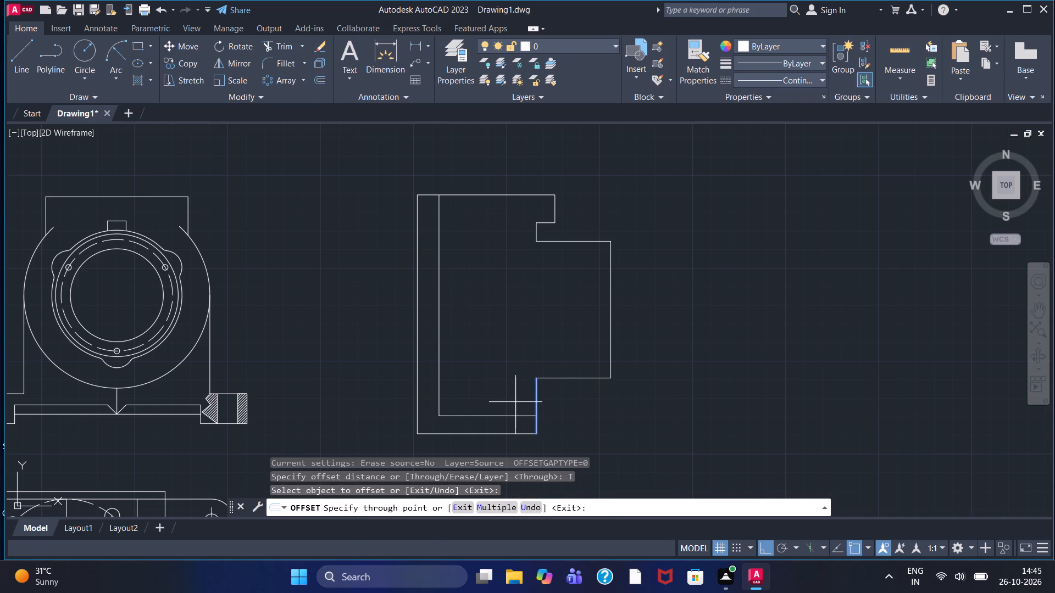
text(10)
key(Return)
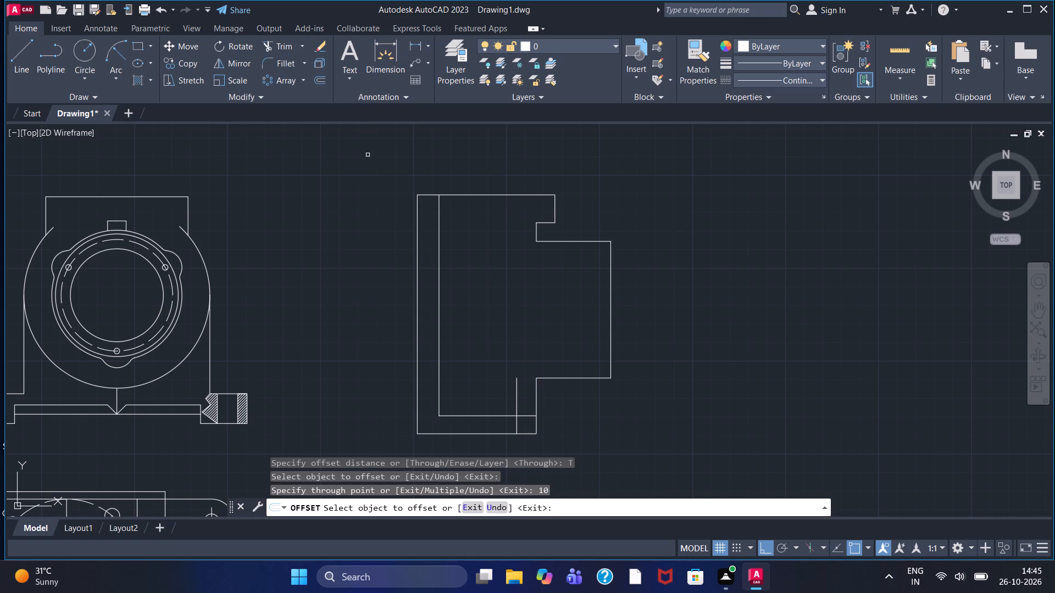
Trim the inner bottom line's overhang beyond the new vertical line in the side view's lower-right corner.
click(281, 43)
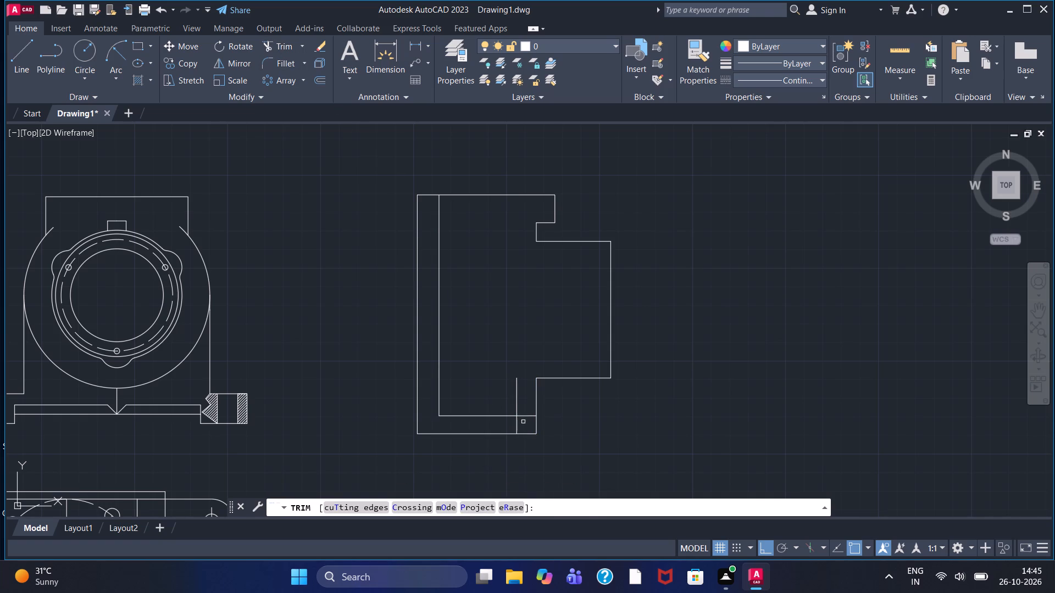
click(527, 416)
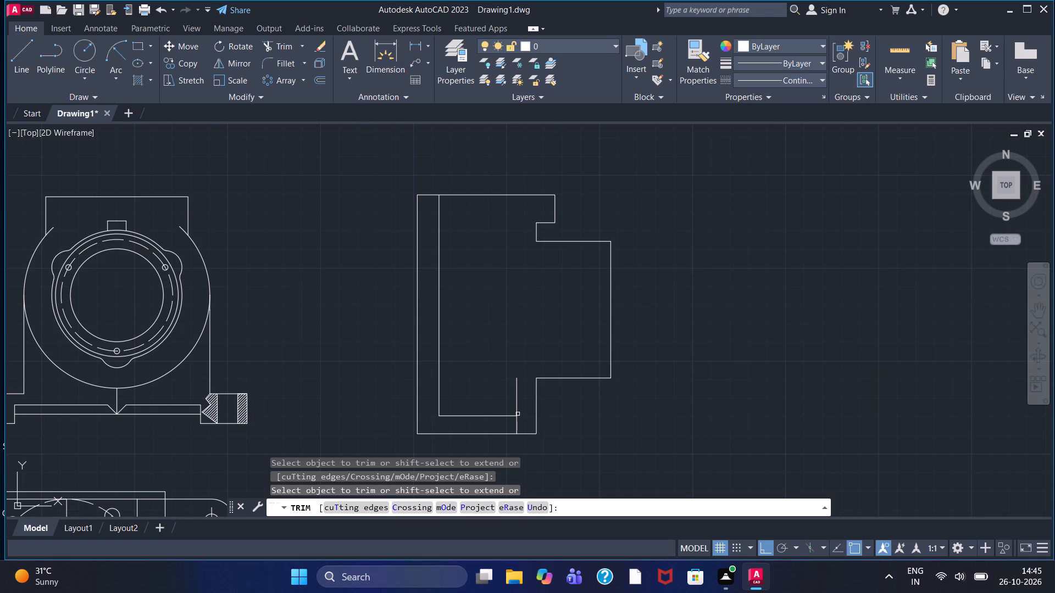
Draw connected lines from the inner right vertical's top end: 5 left, up level with the projecting boss's upper edge, then about 42 left.
click(21, 52)
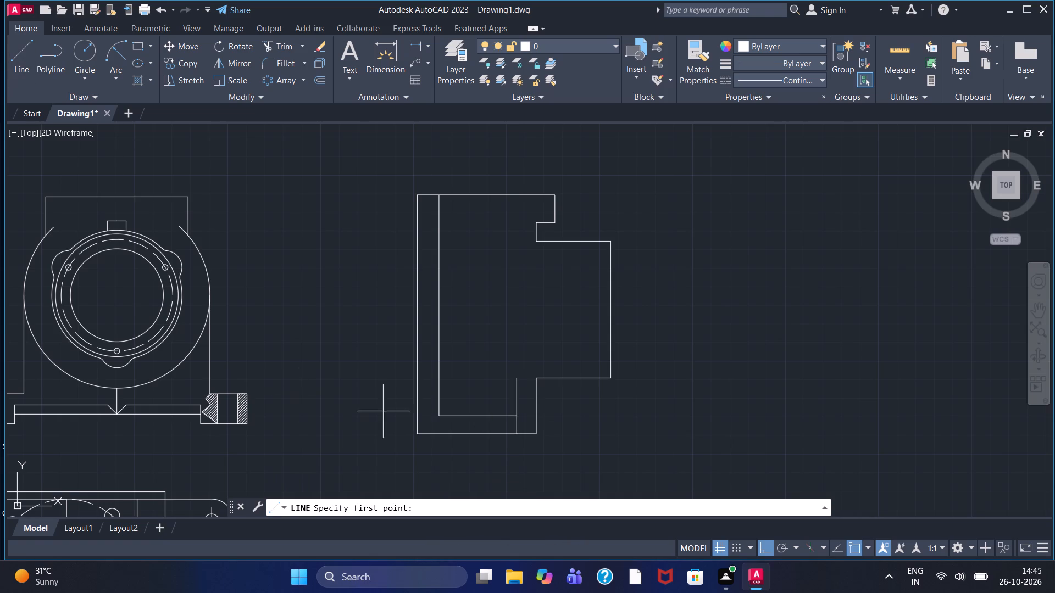
click(514, 377)
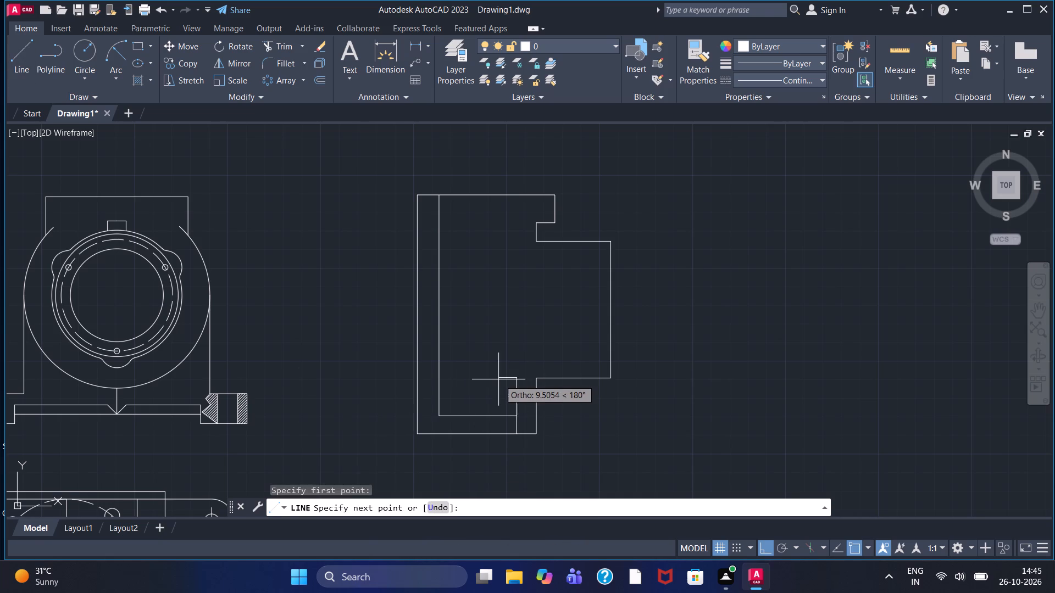
key(5)
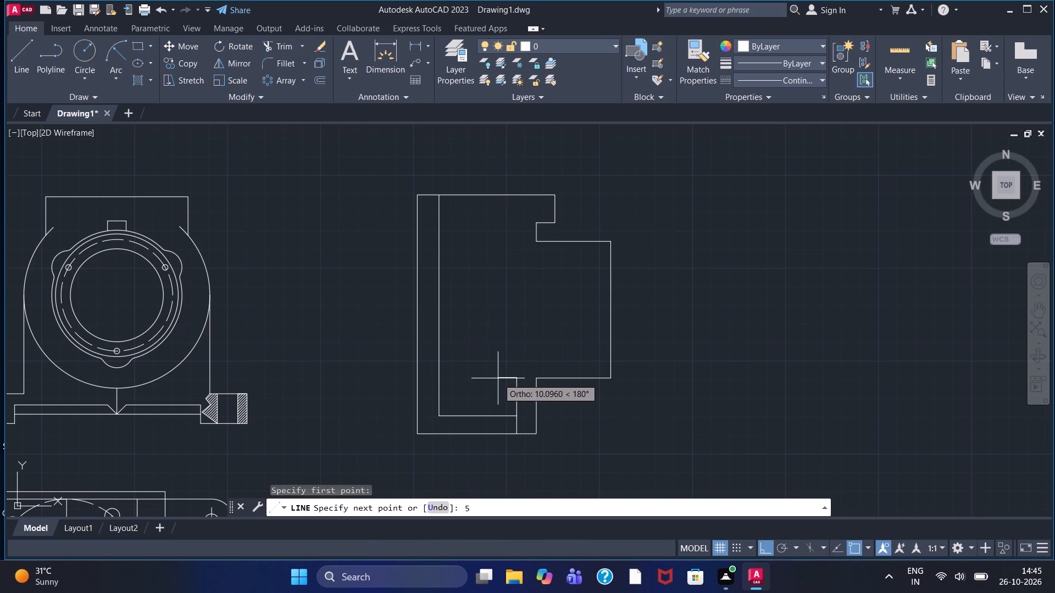
key(Return)
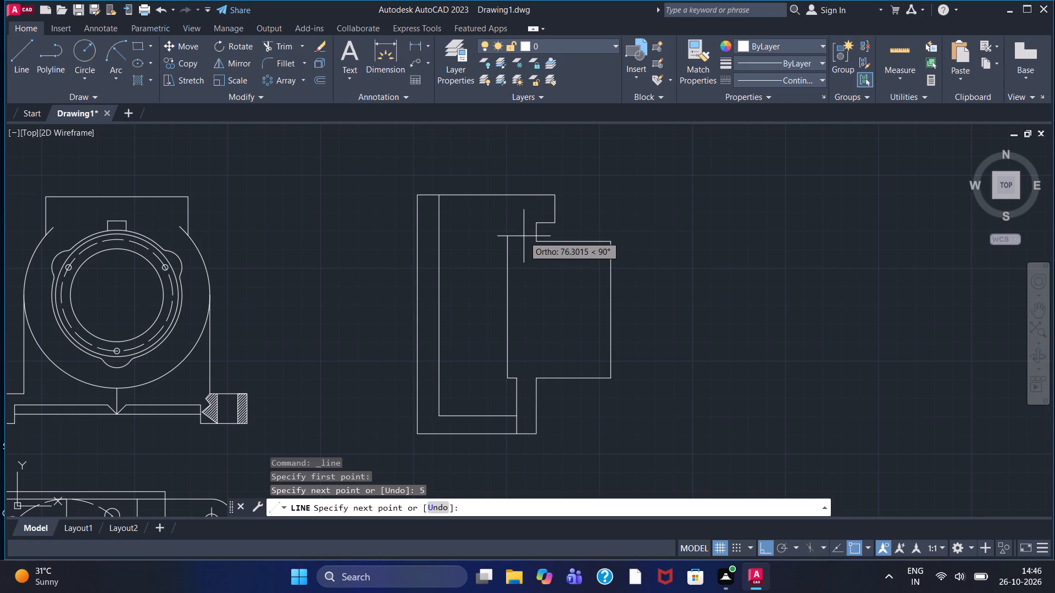
click(524, 242)
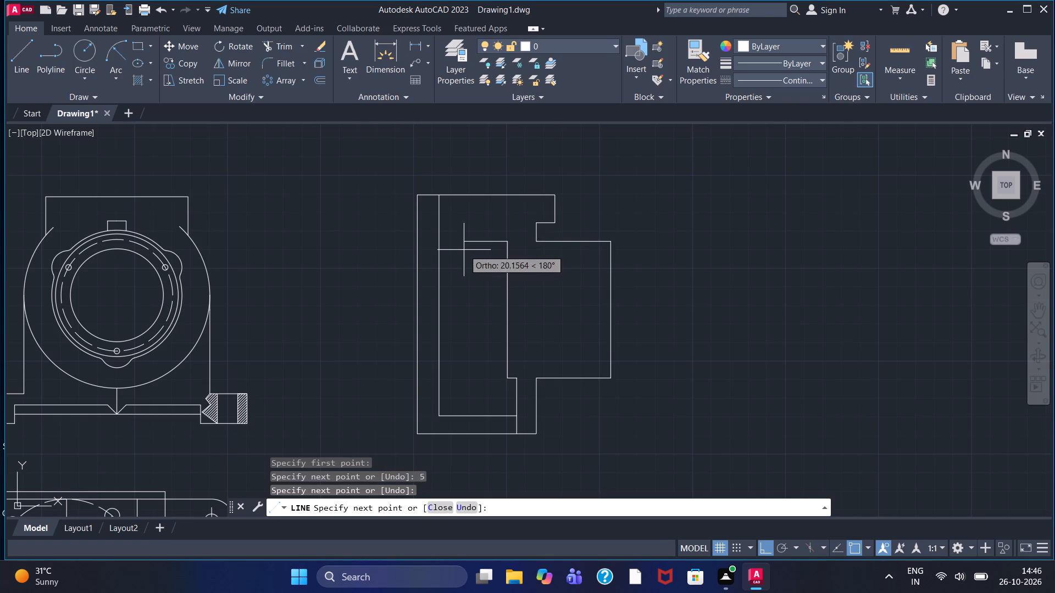
scroll(427, 242, up, 2)
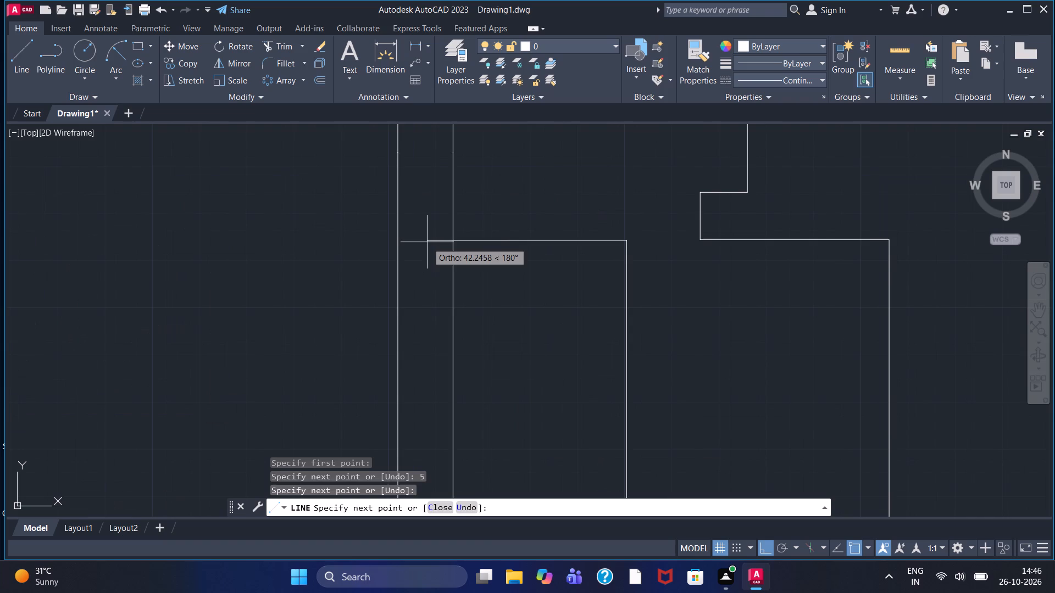
click(427, 242)
middle_drag(437, 183, 442, 250)
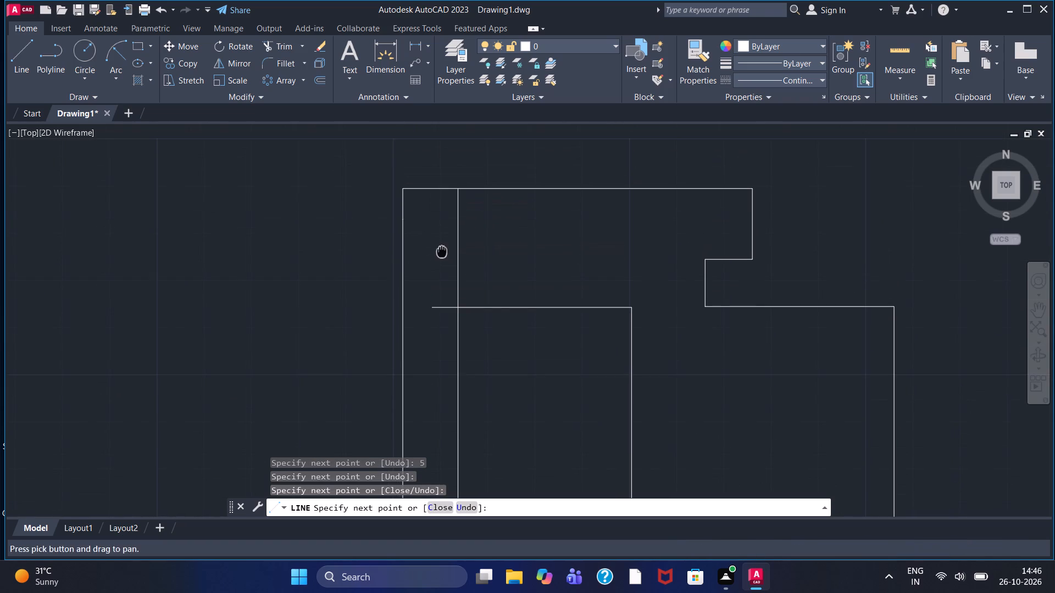
scroll(442, 250, down, 1)
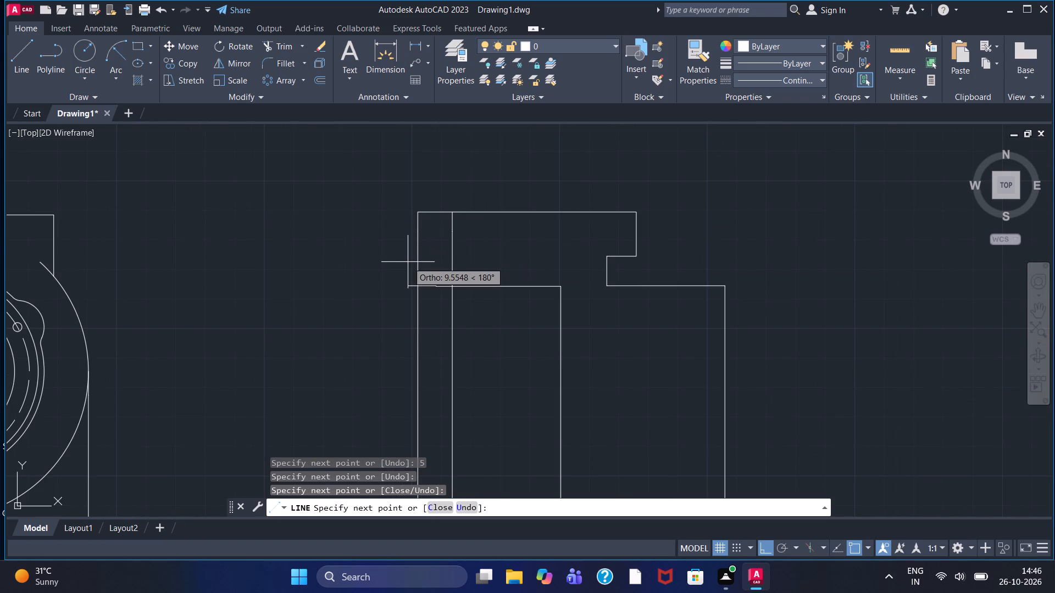
right_click(438, 250)
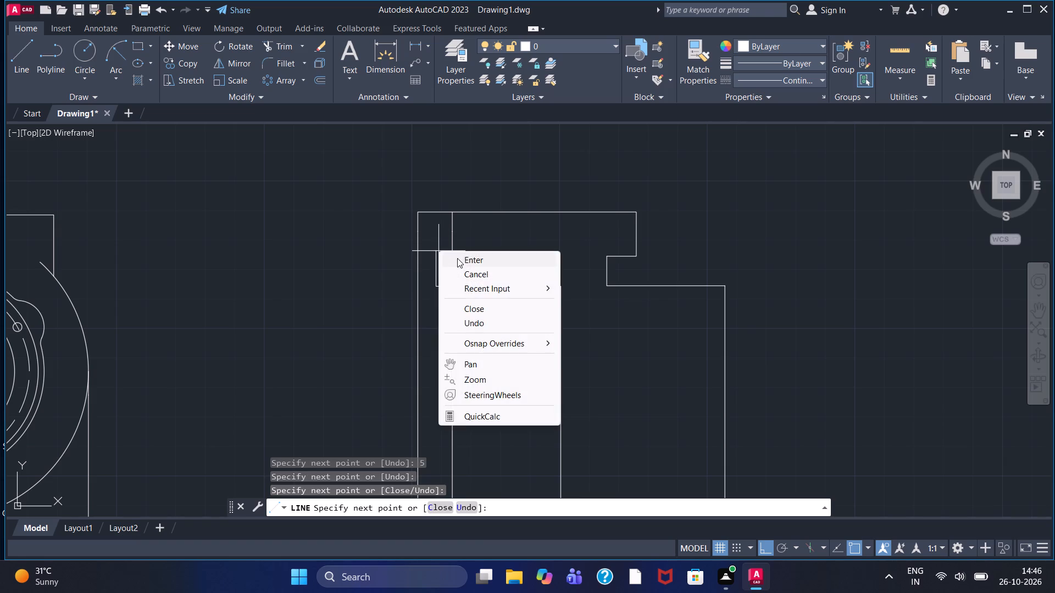
click(463, 259)
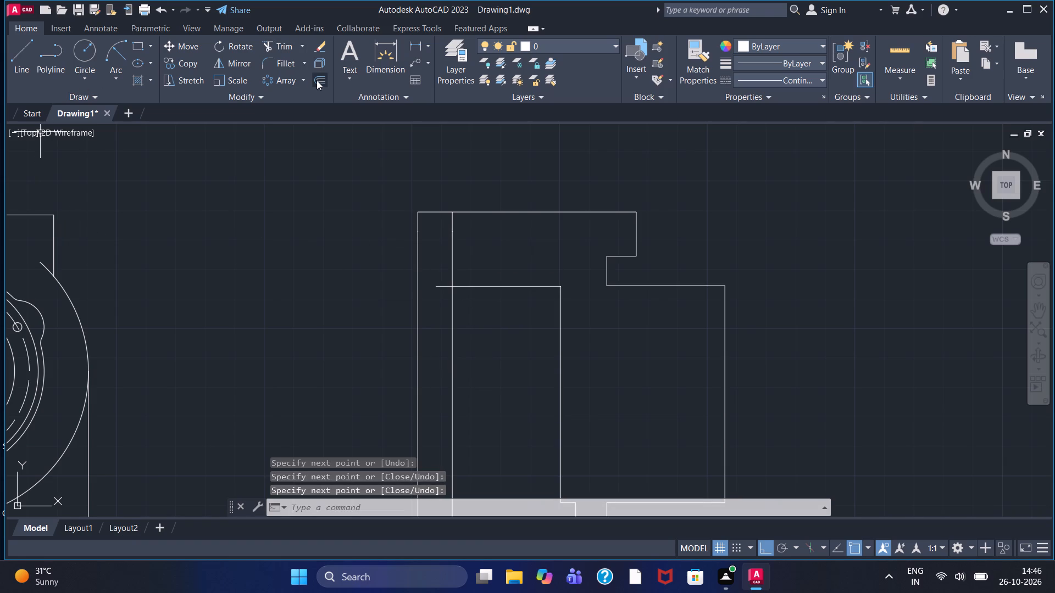
Offset the side view's top edge 10 downward using the Through option.
double_click(316, 80)
double_click(484, 510)
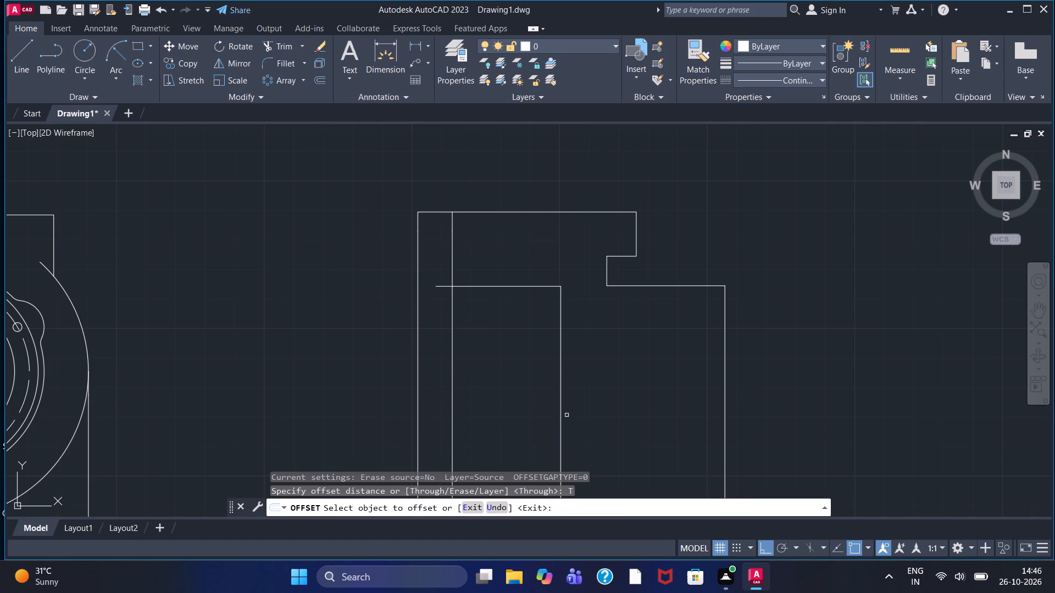
click(540, 211)
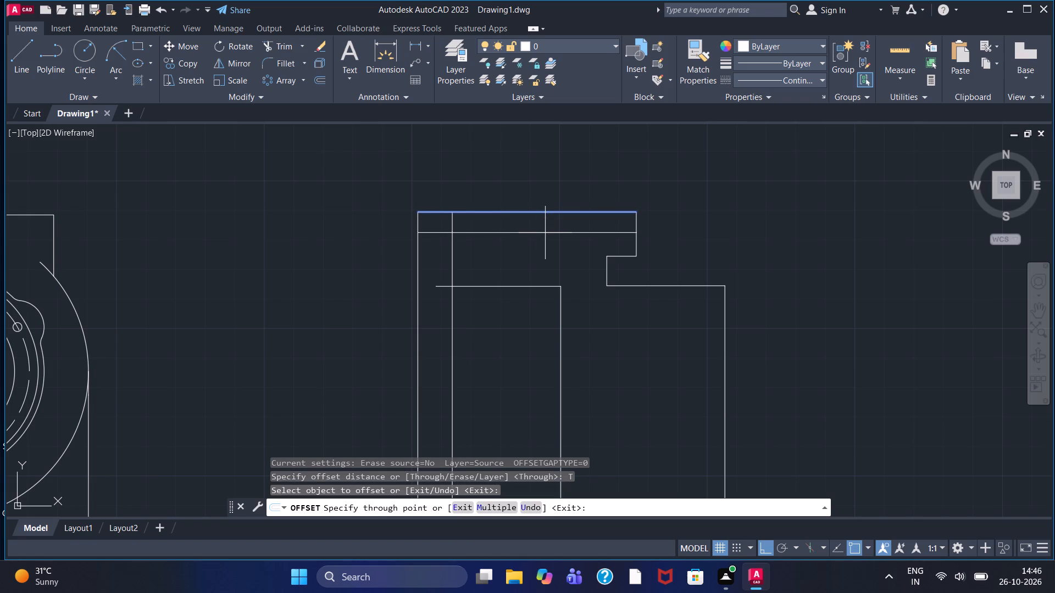
text(10)
key(Return)
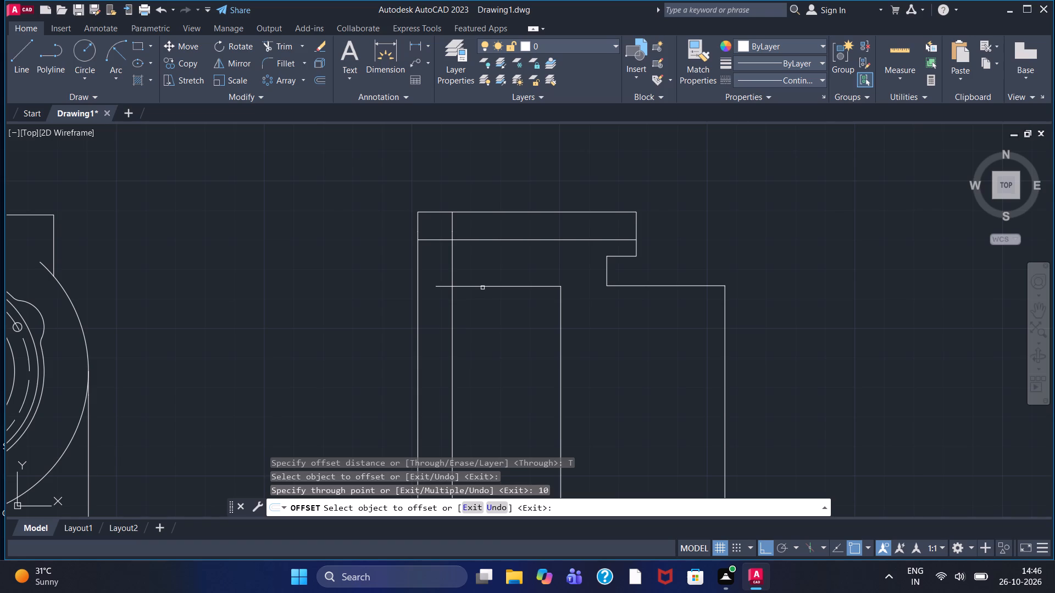
scroll(567, 290, up, 1)
scroll(578, 300, down, 2)
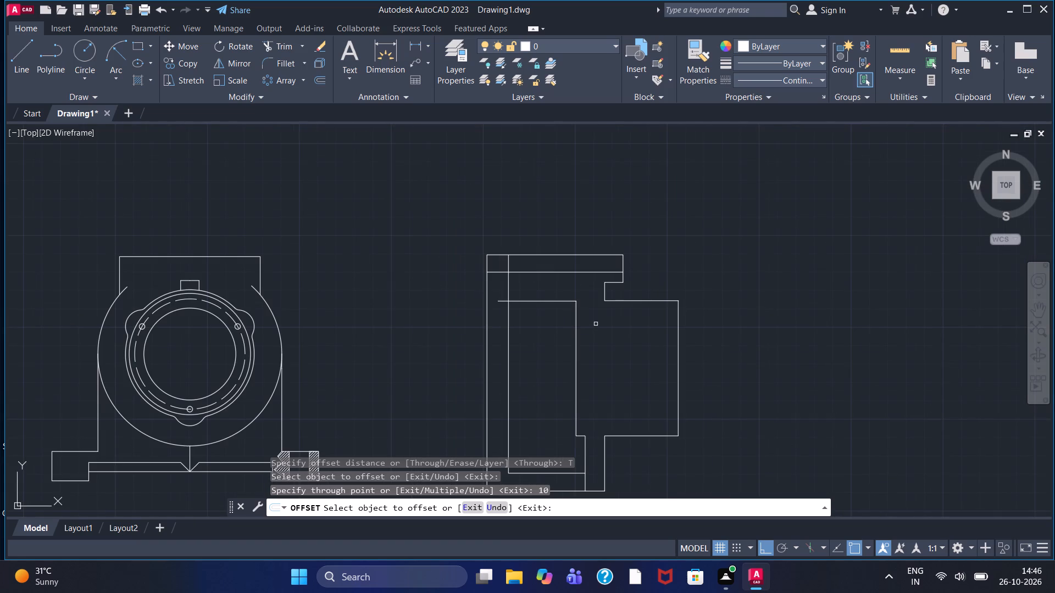
middle_drag(596, 331, 561, 374)
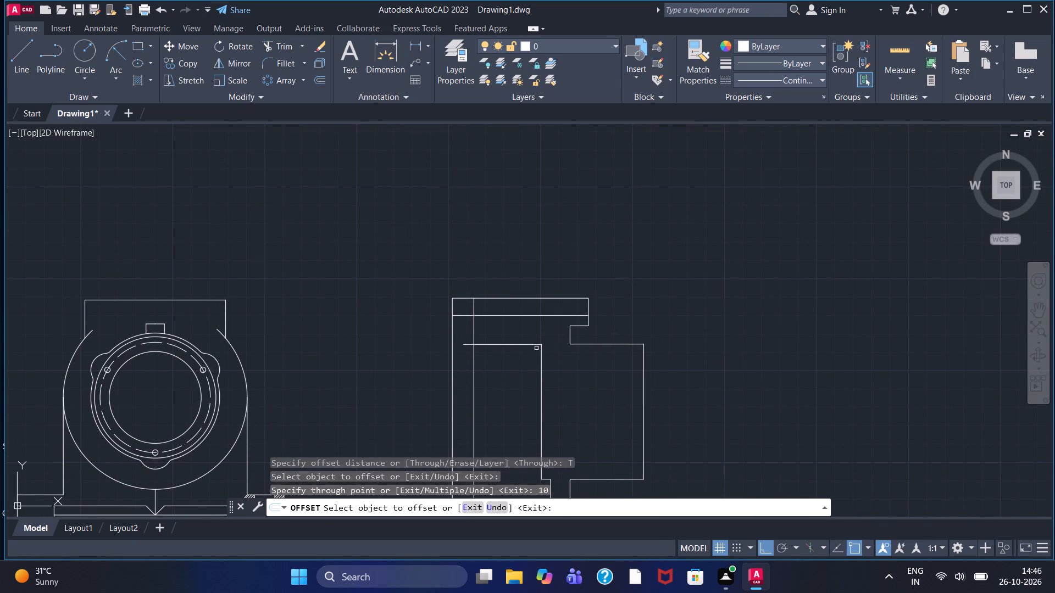
Trim the inner horizontal line's overhang beyond the inner left vertical line in the side view.
click(281, 39)
scroll(501, 349, up, 3)
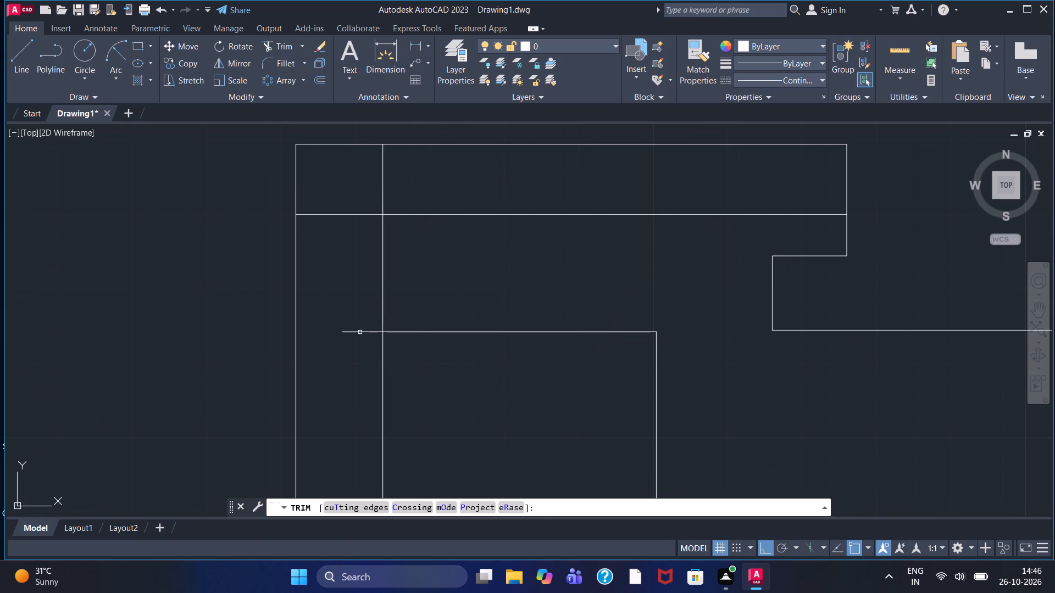
click(360, 332)
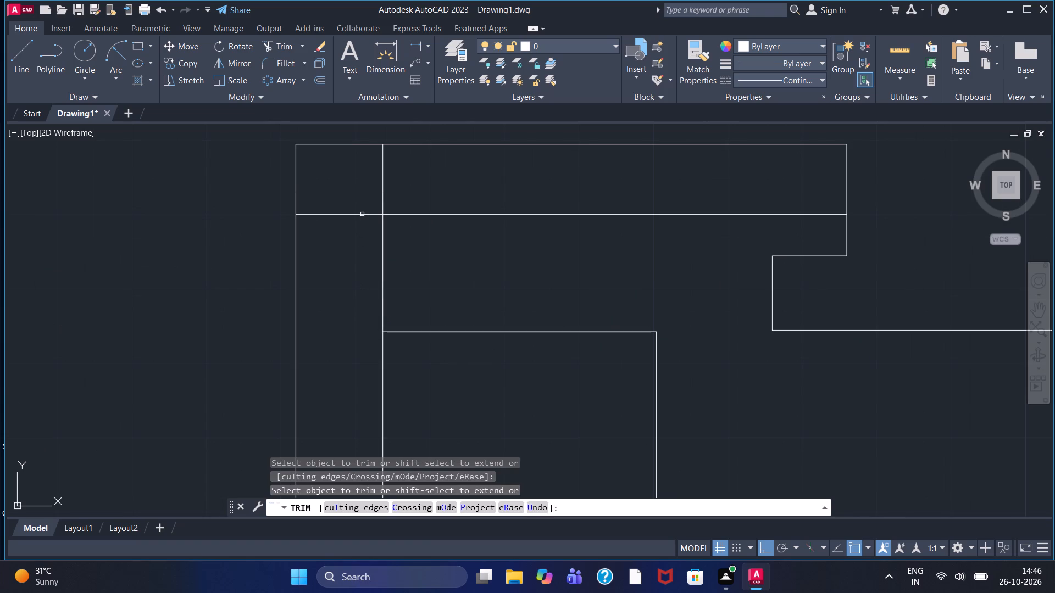
Draw connected lines from the inner rectangle's upper-right corner: 5 up, 5 right, then up just past the line below the top edge.
scroll(341, 303, down, 1)
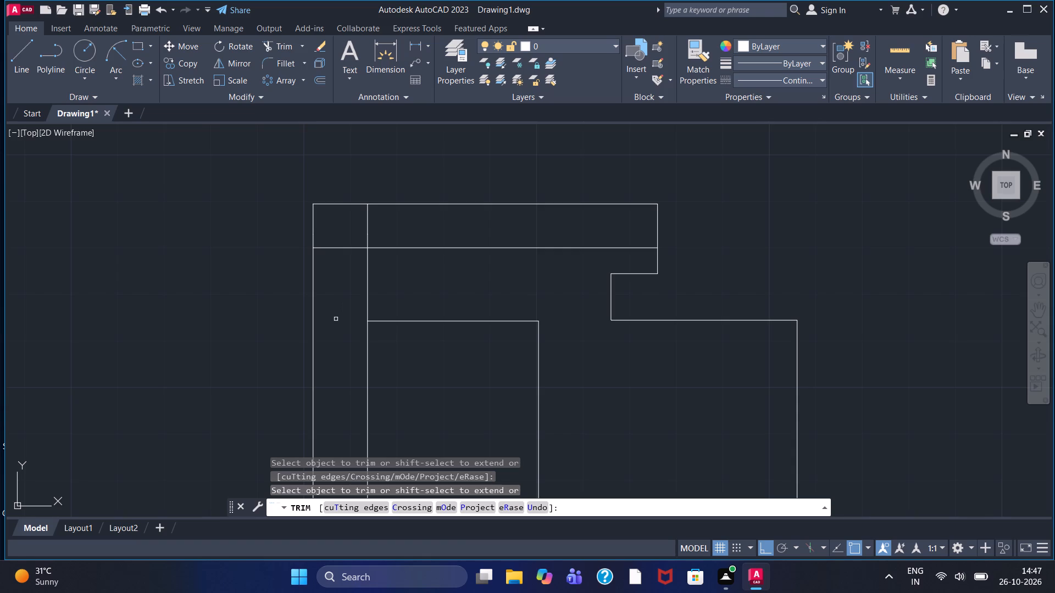
scroll(336, 319, down, 1)
middle_drag(465, 300, 406, 302)
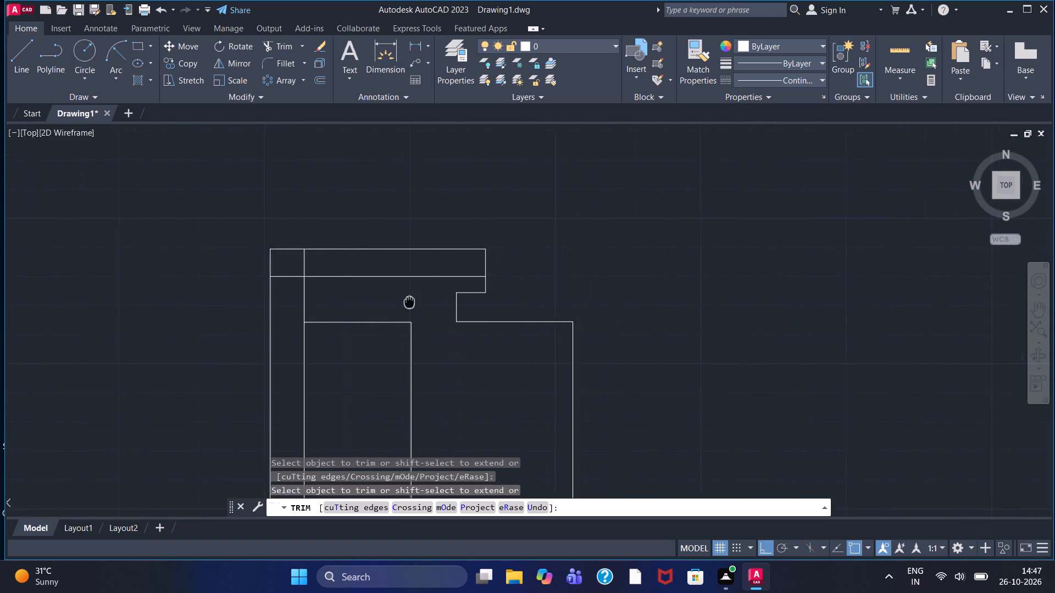
middle_drag(406, 302, 395, 303)
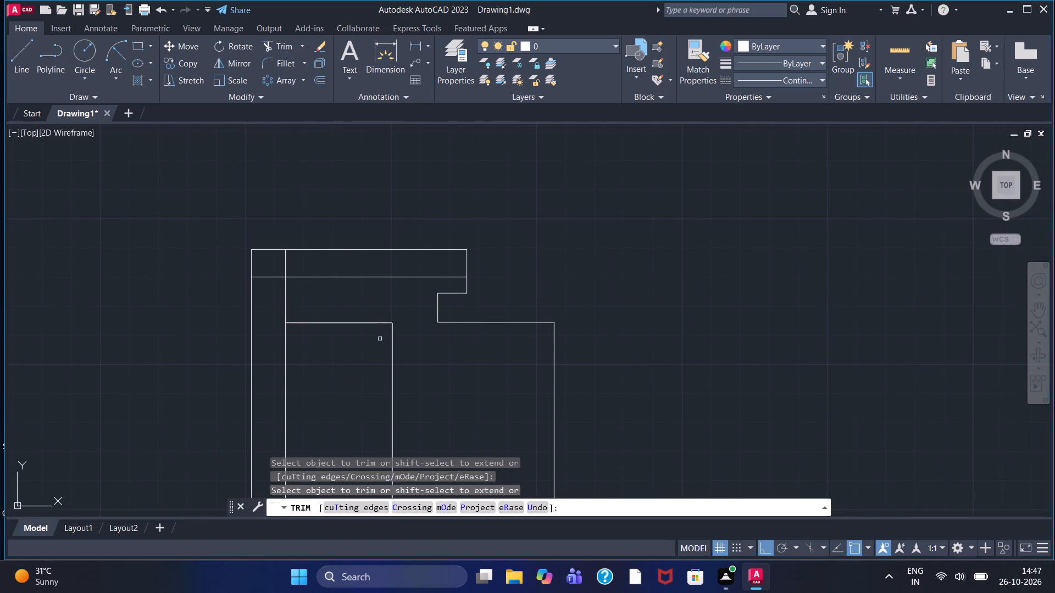
click(25, 63)
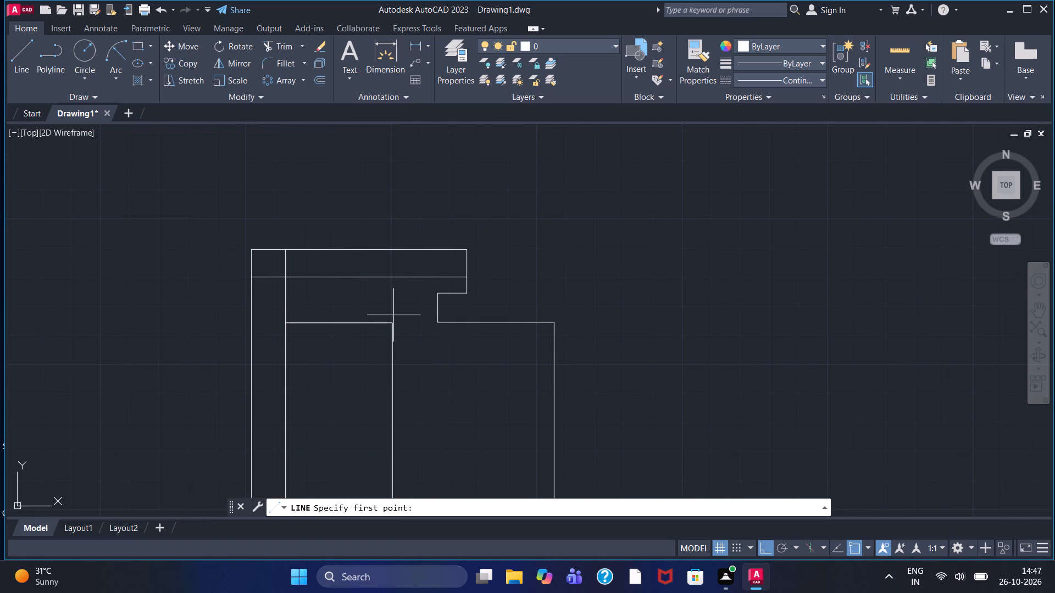
click(393, 320)
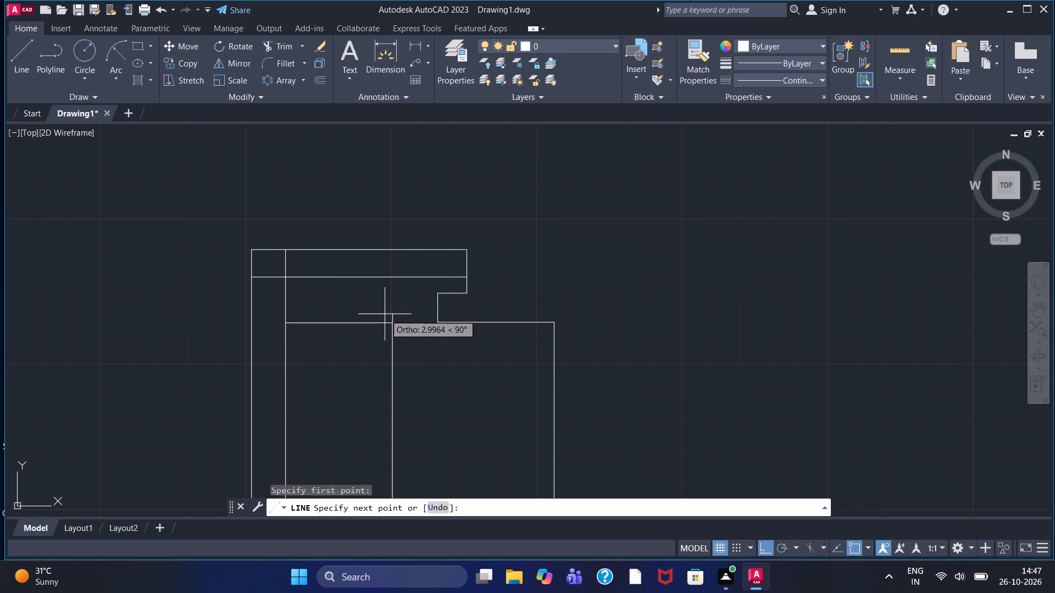
key(5)
key(Return)
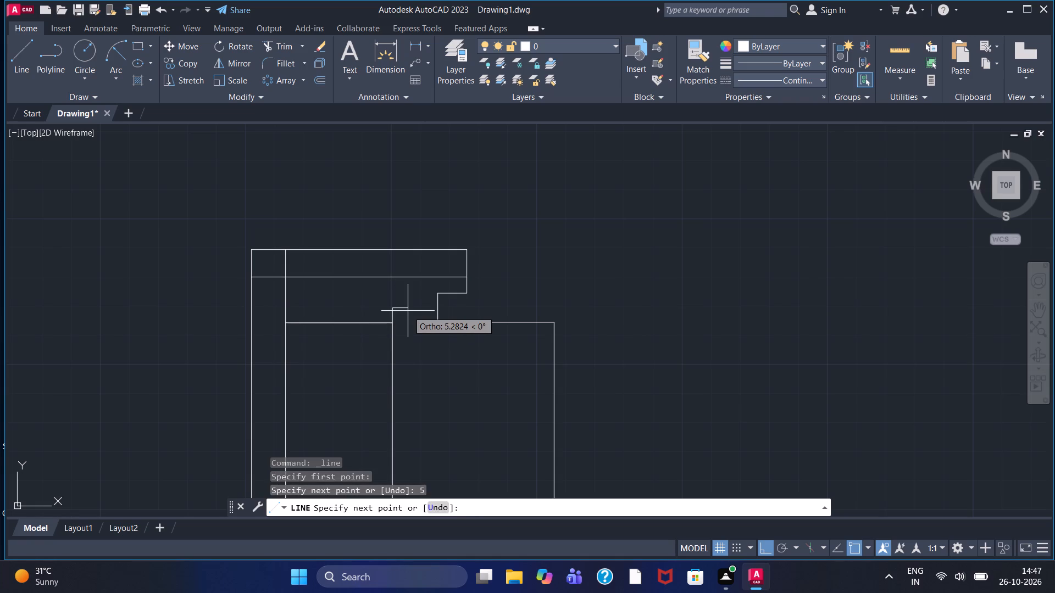
key(5)
key(Return)
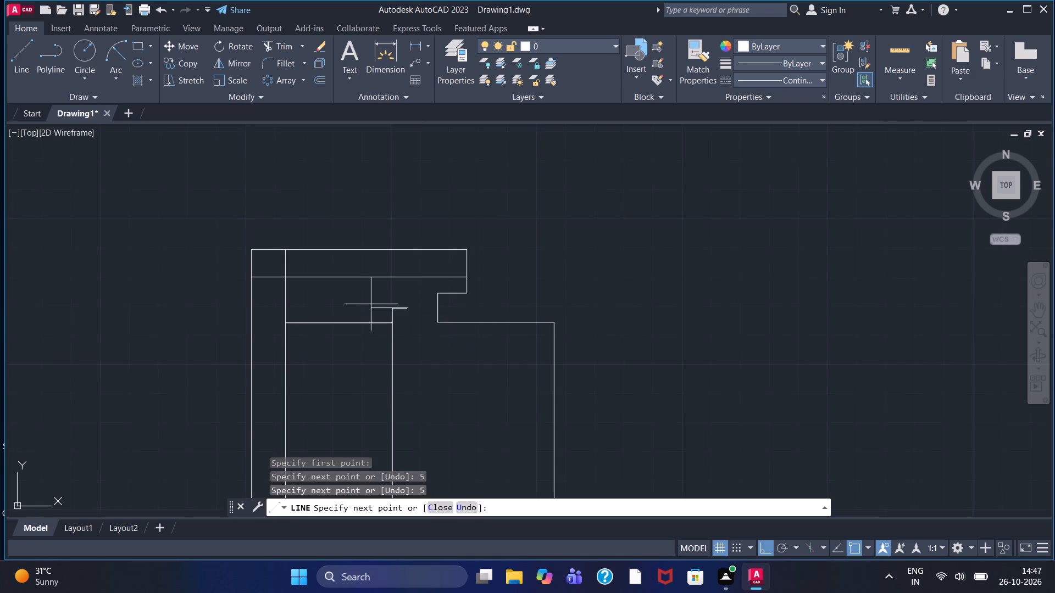
click(399, 268)
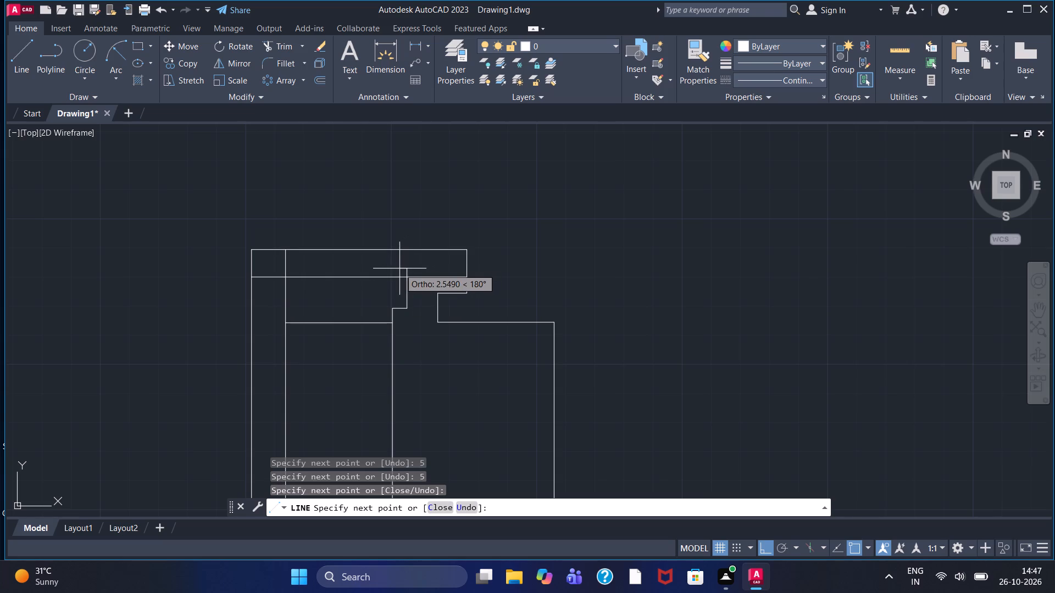
right_click(399, 268)
click(432, 280)
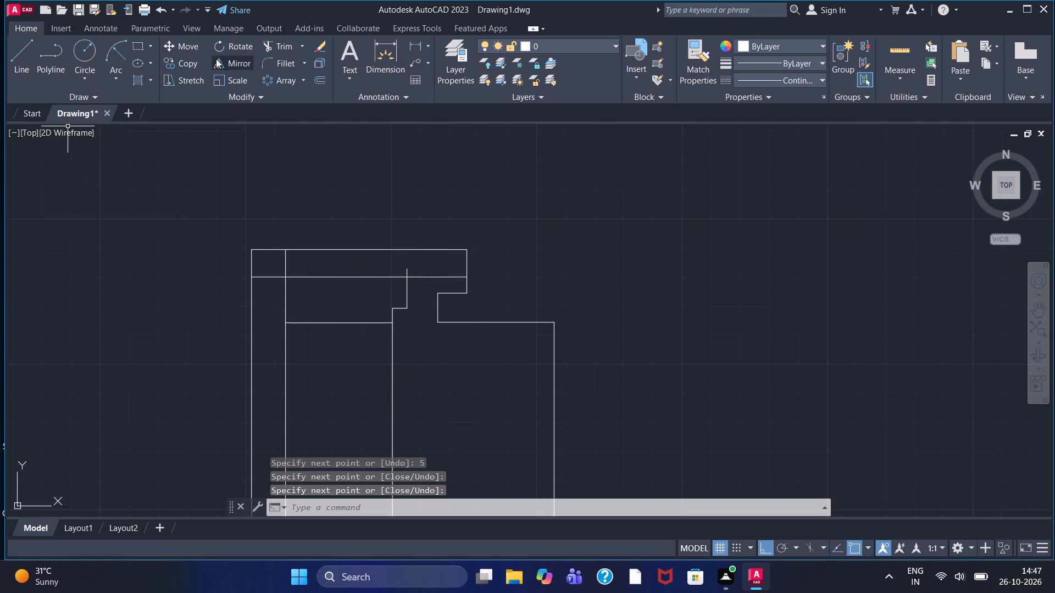
Trim the new vertical line's overhang above the horizontal line below the side view's top edge.
click(285, 40)
scroll(402, 260, up, 1)
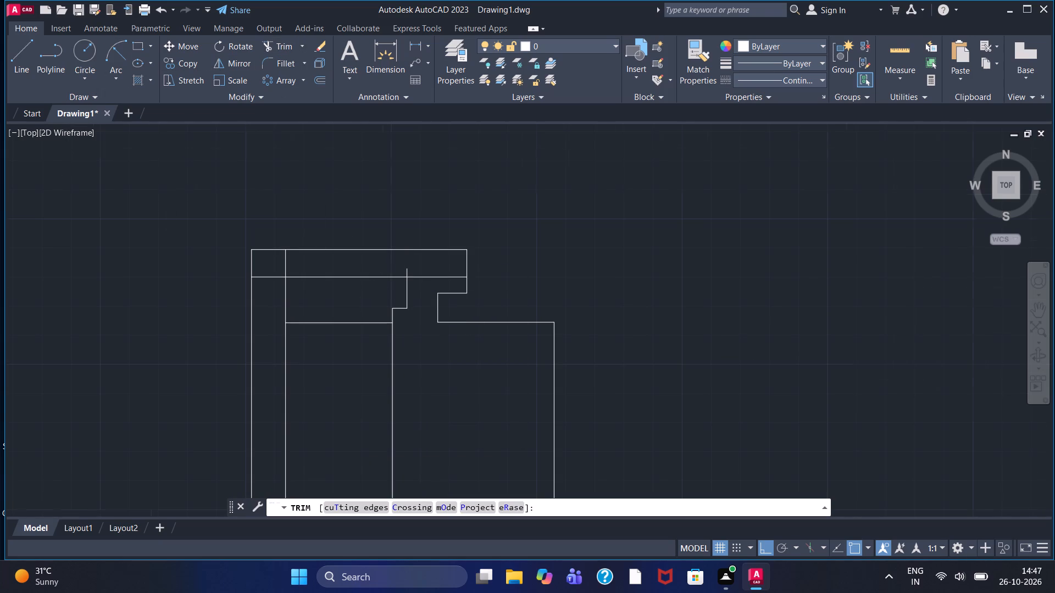
scroll(403, 258, up, 1)
click(410, 291)
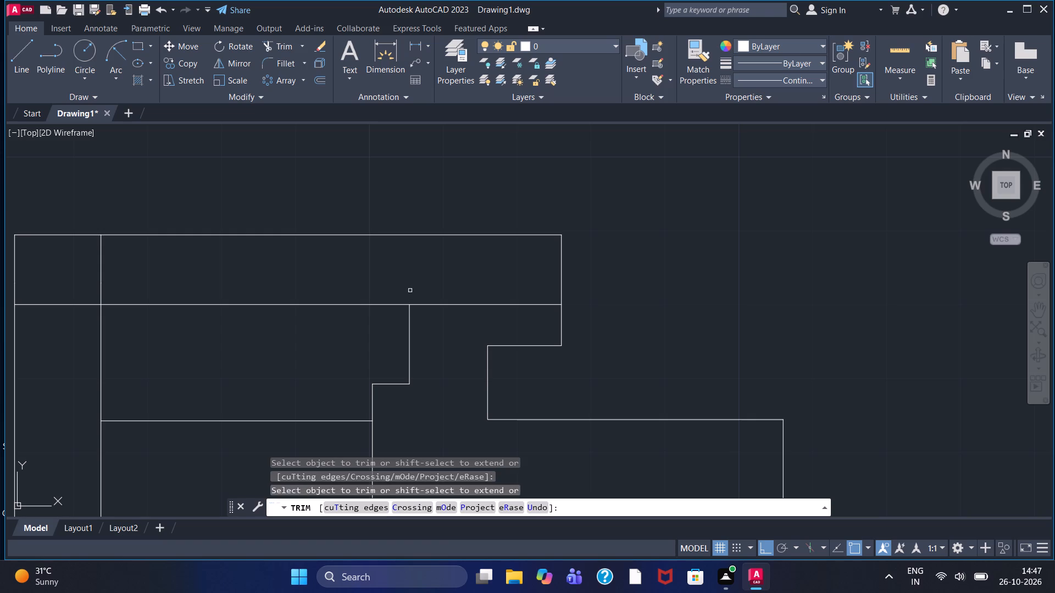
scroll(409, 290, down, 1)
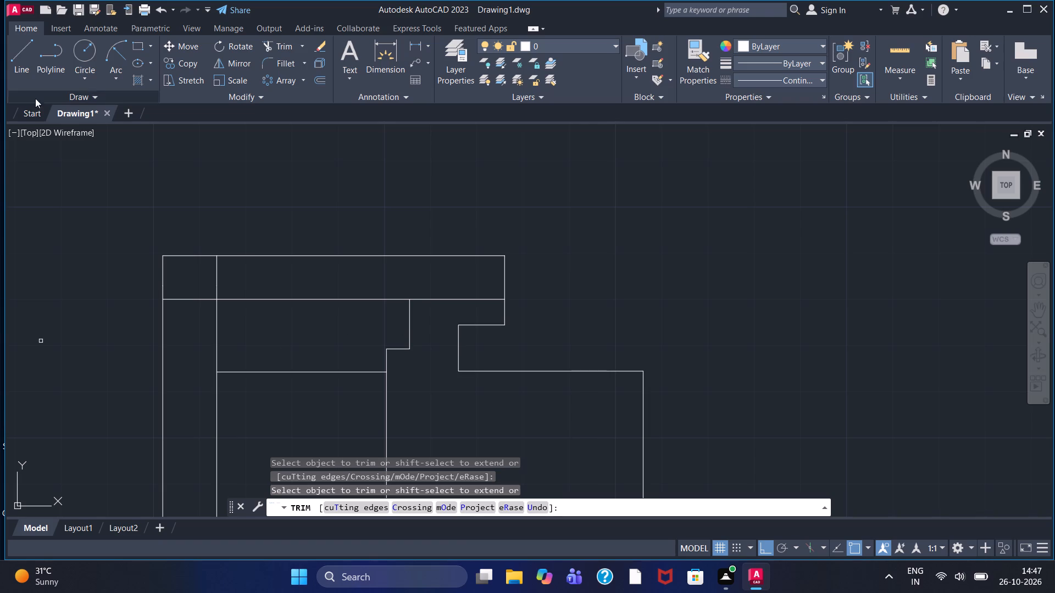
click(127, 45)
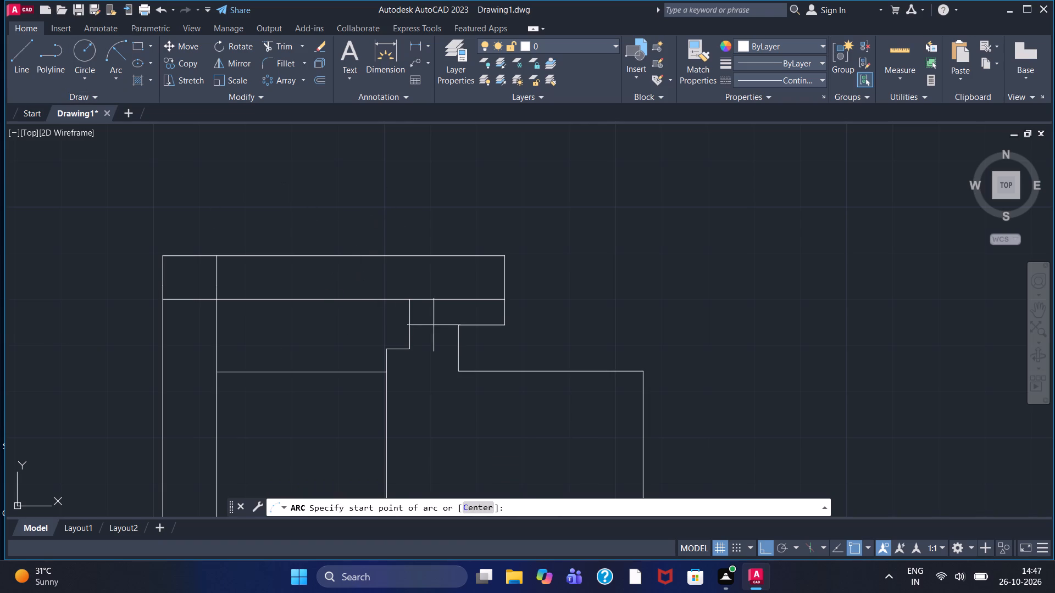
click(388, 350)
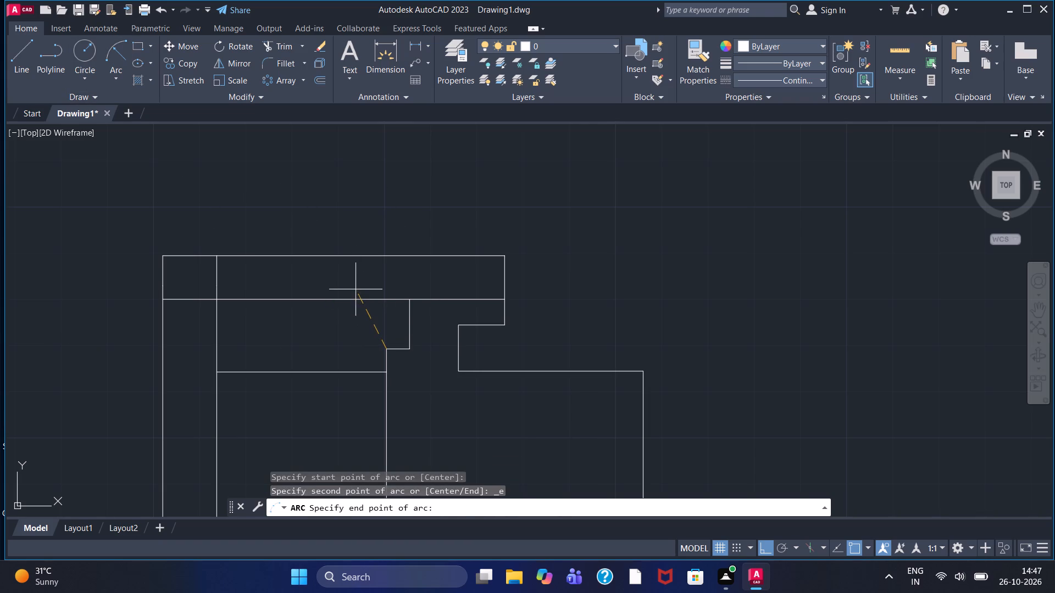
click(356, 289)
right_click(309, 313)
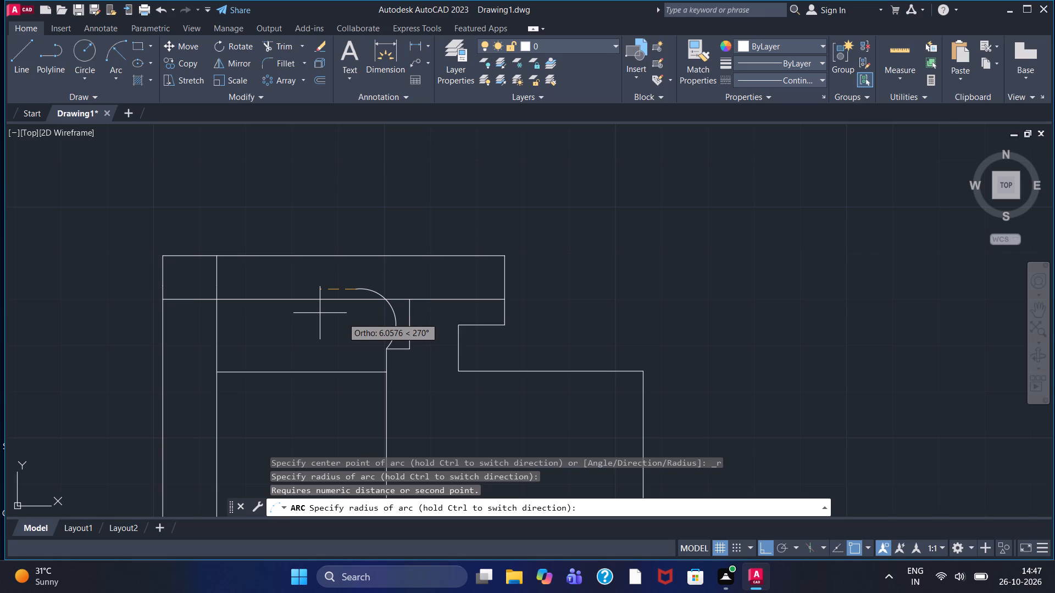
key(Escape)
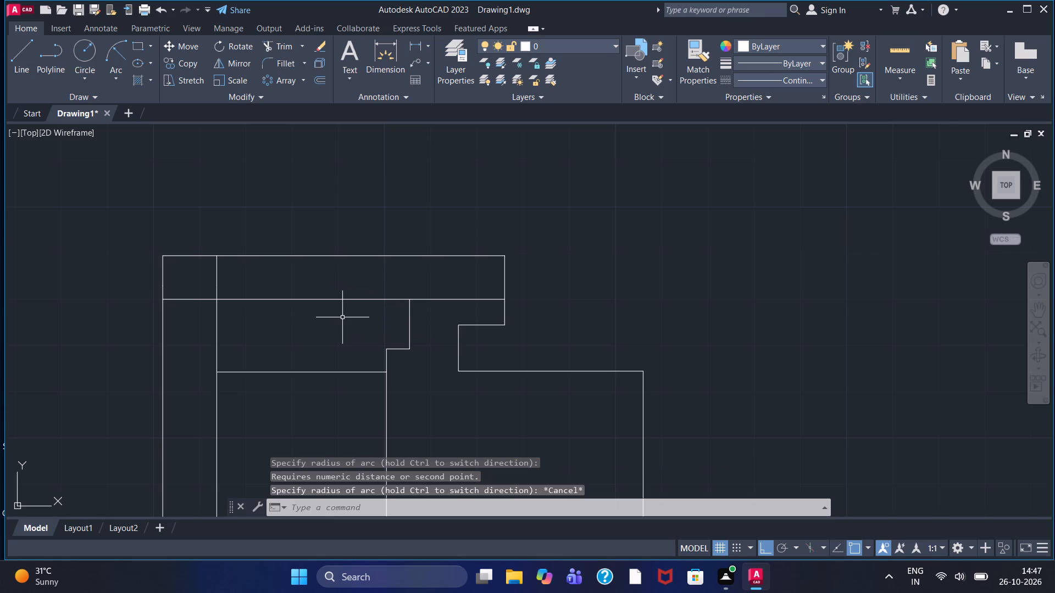
Draw a start-end-radius arc, radius about 14, from just above the wall's lower line to the small step's inner corner, and trim its overhang.
click(112, 54)
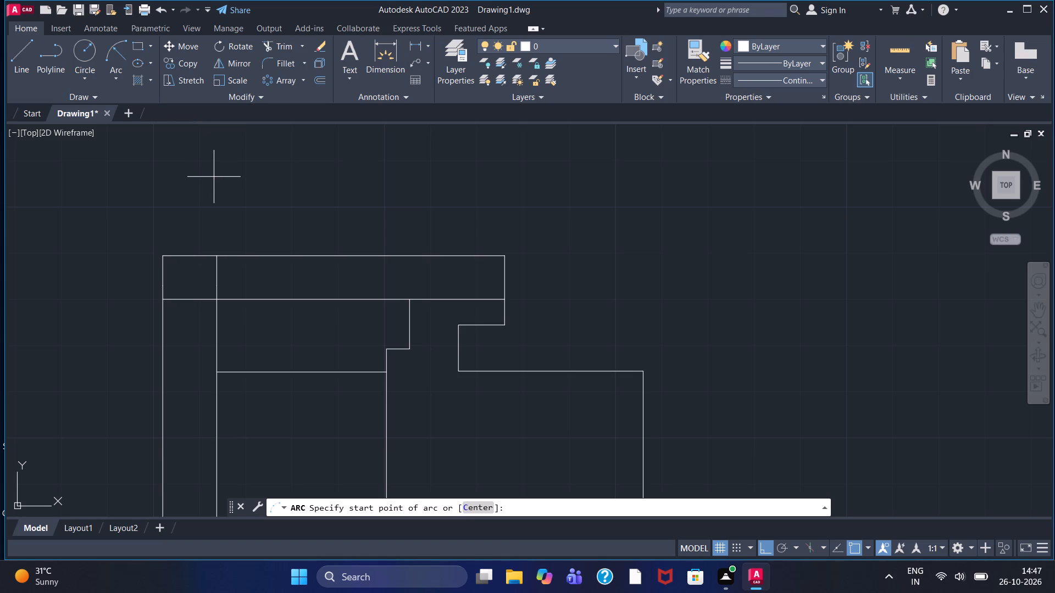
click(338, 289)
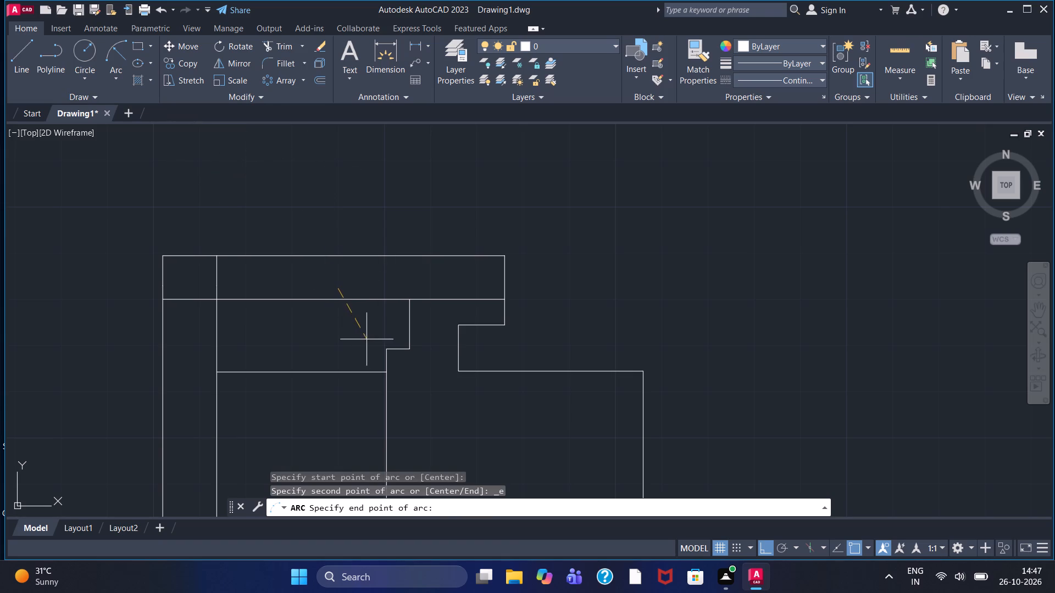
click(385, 349)
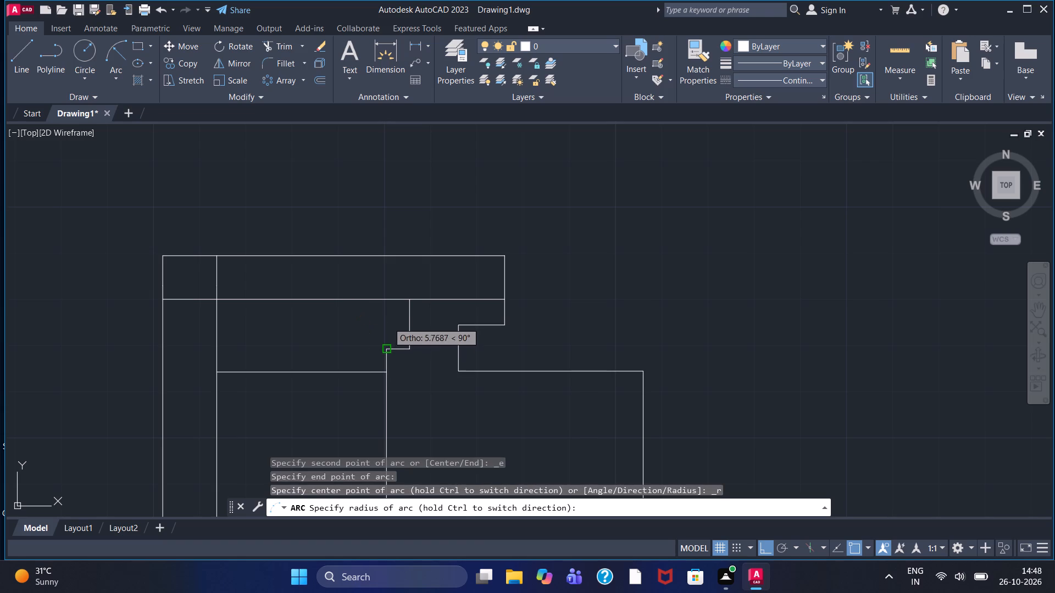
click(391, 282)
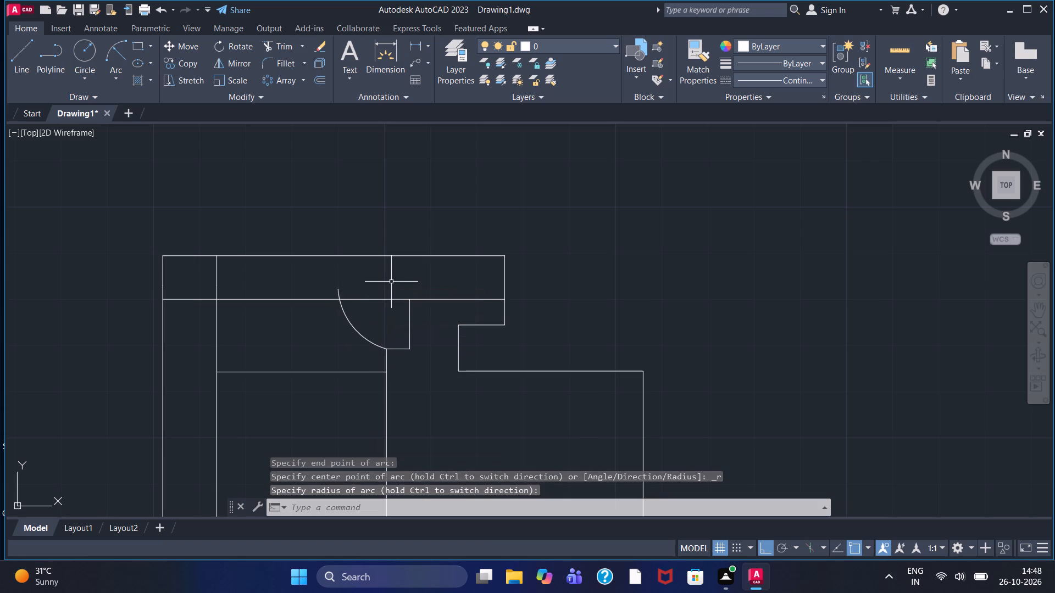
click(285, 44)
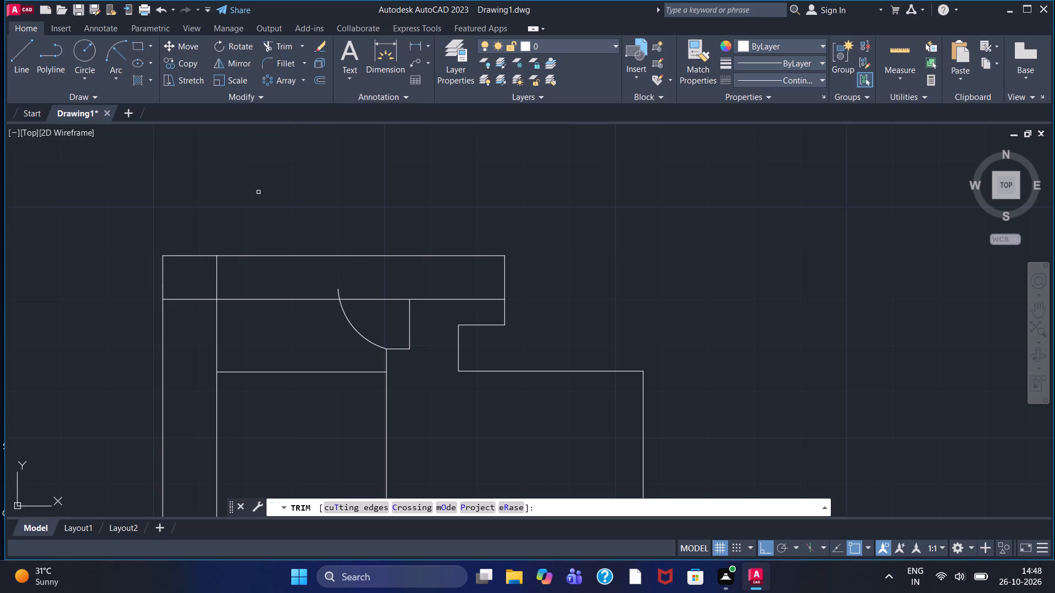
click(340, 291)
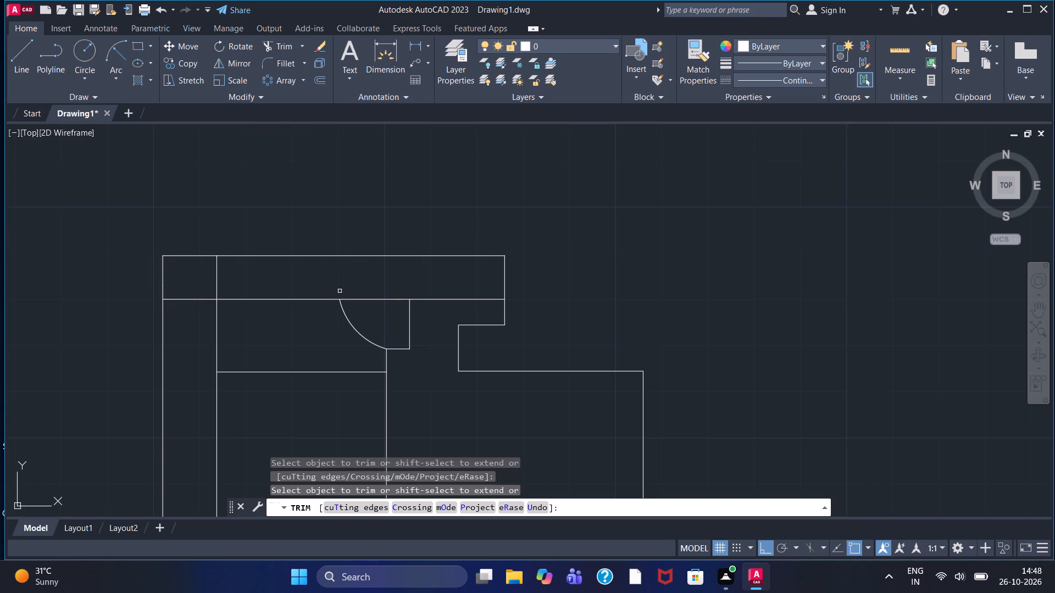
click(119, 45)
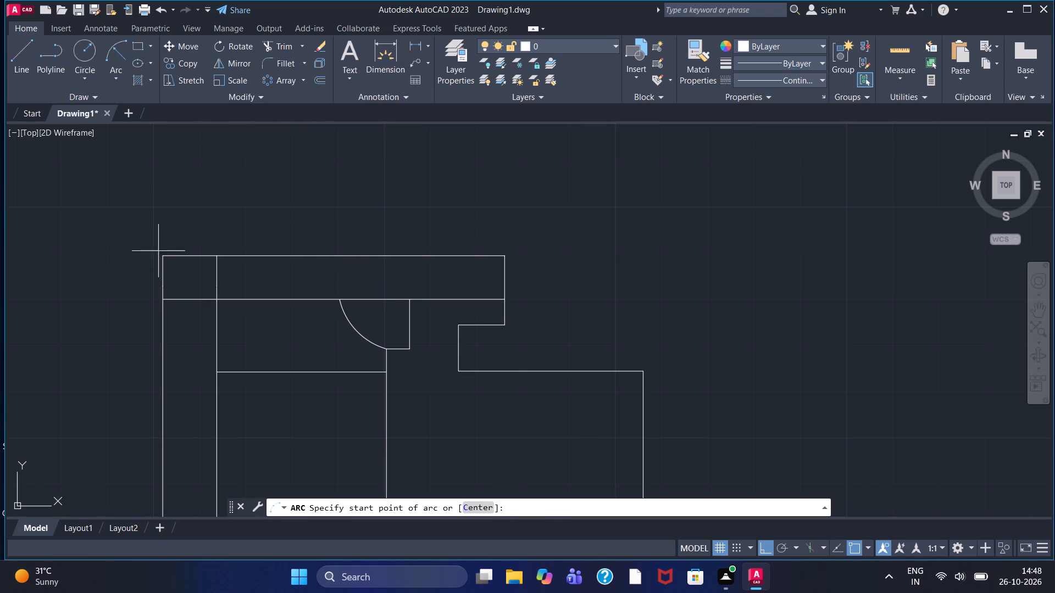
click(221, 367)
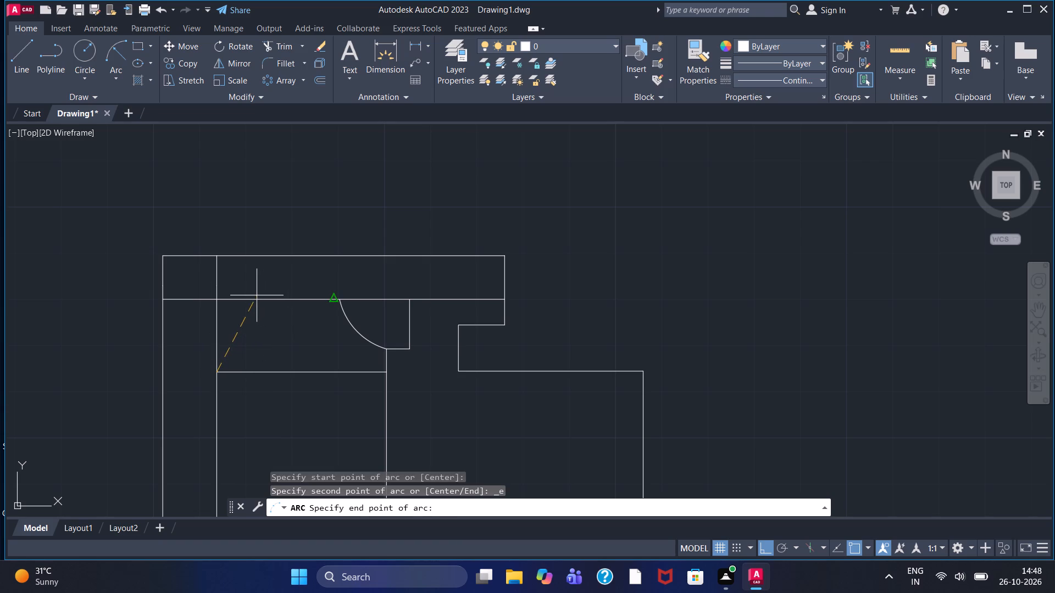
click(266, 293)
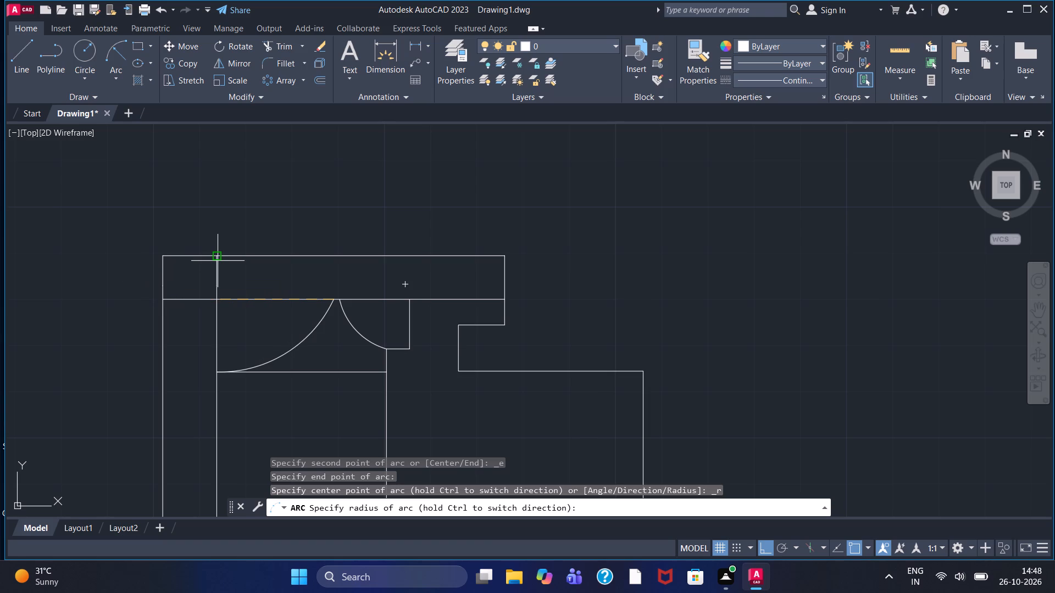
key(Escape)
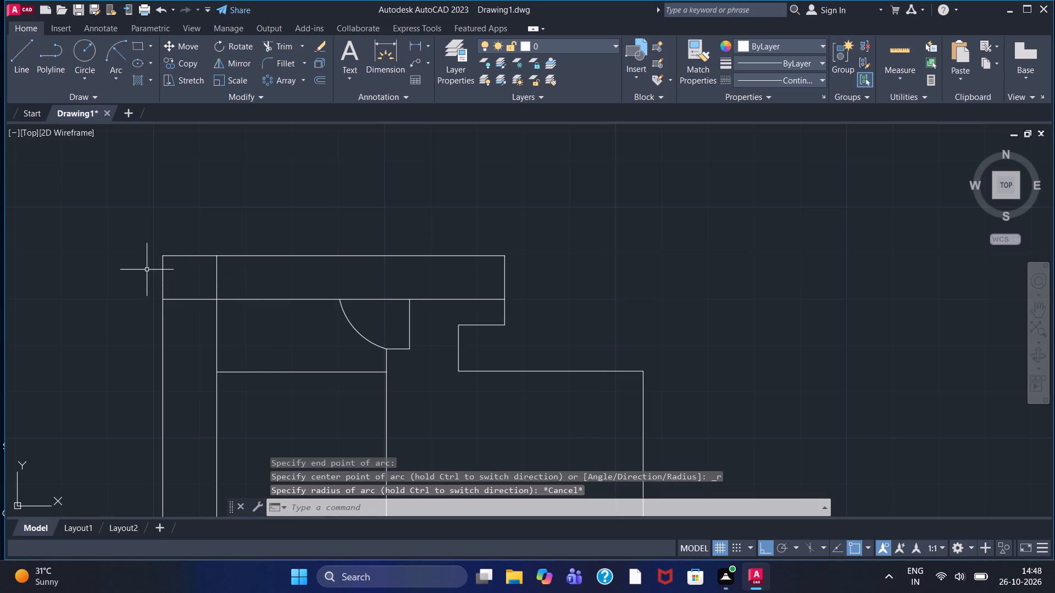
Draw a start-end-radius arc from the inner rectangle's upper-left corner to just above the top wall's lower line, and trim its overhang.
click(124, 51)
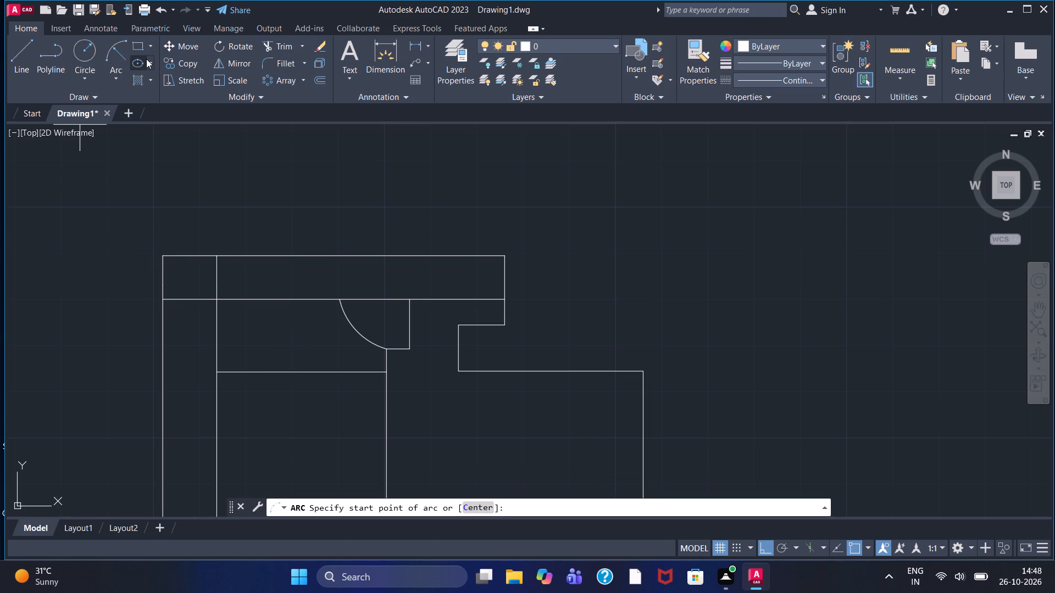
click(218, 373)
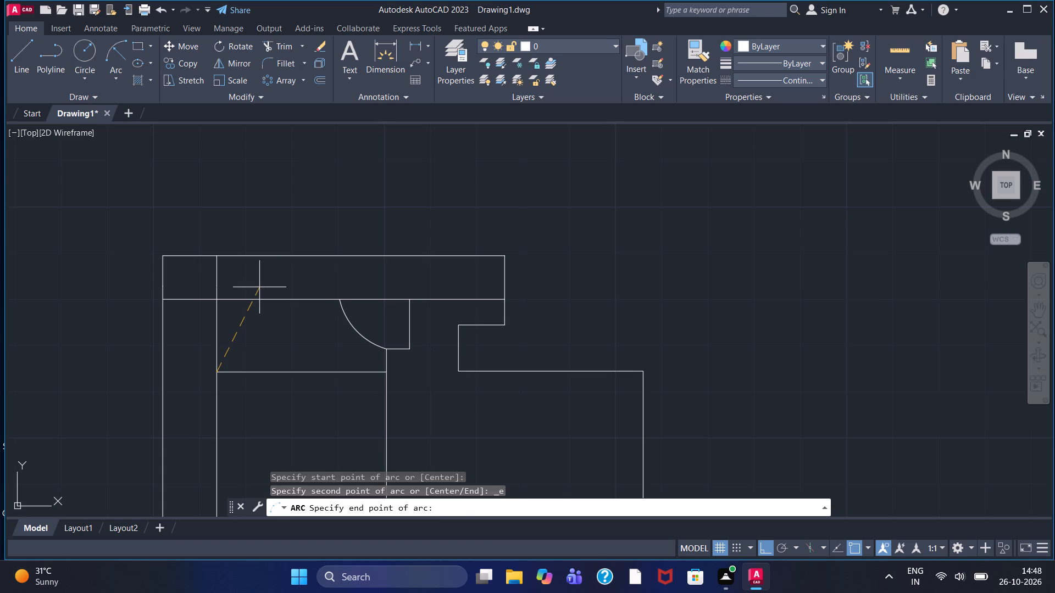
click(259, 287)
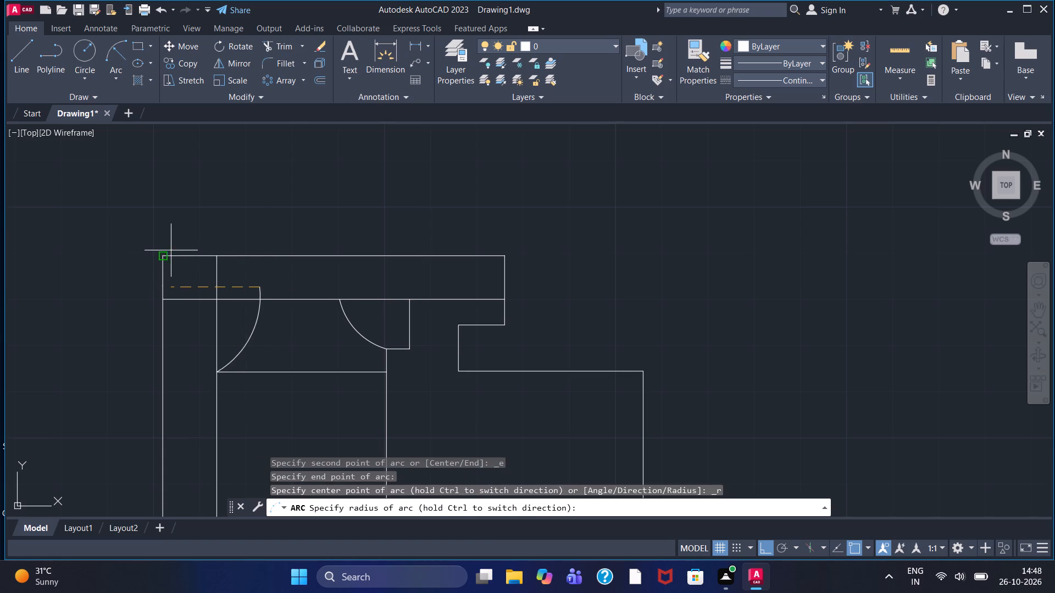
click(179, 238)
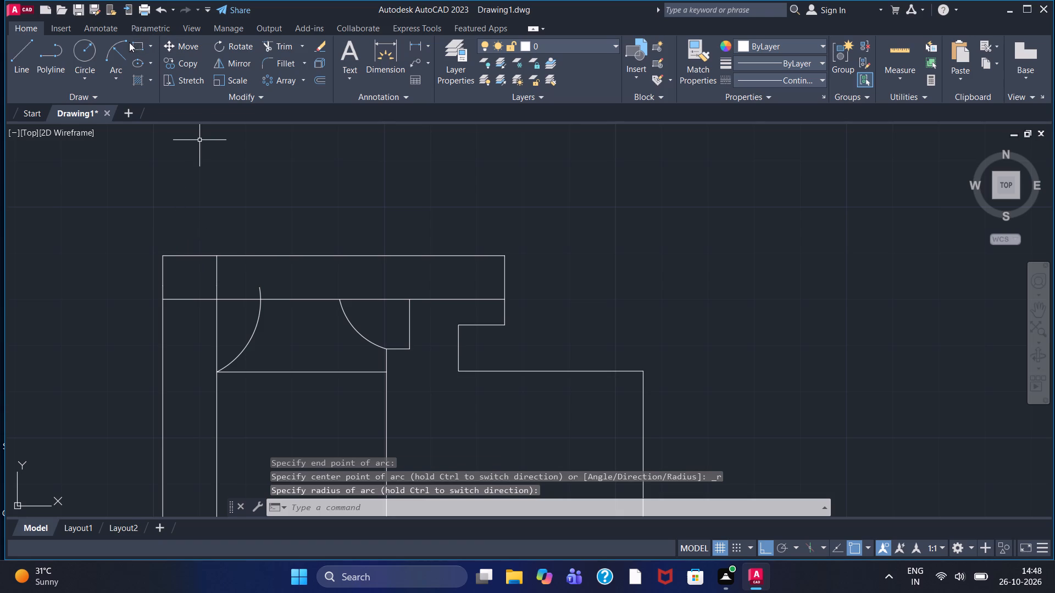
click(276, 44)
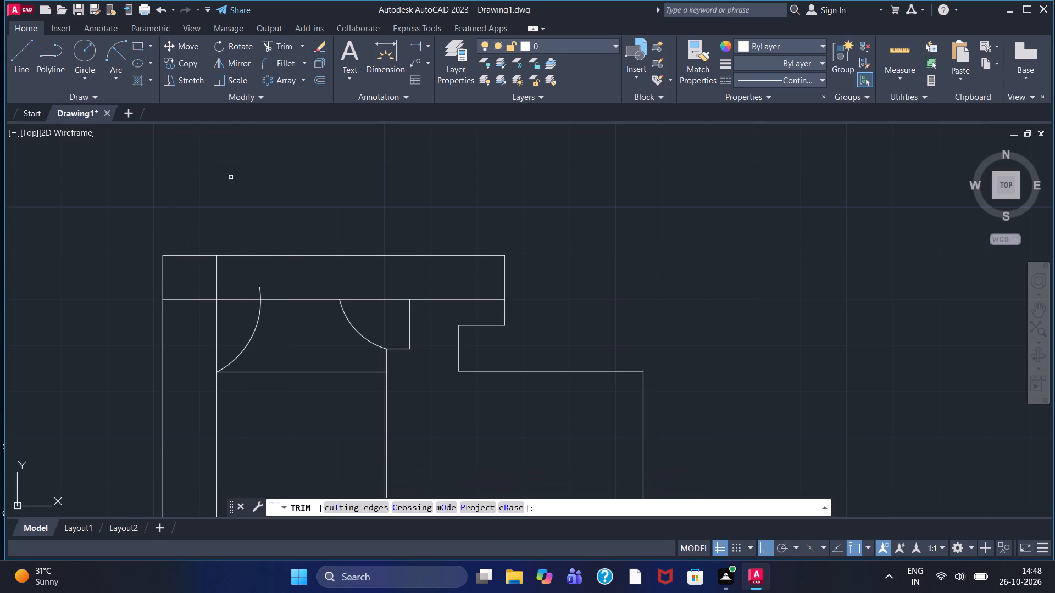
click(260, 288)
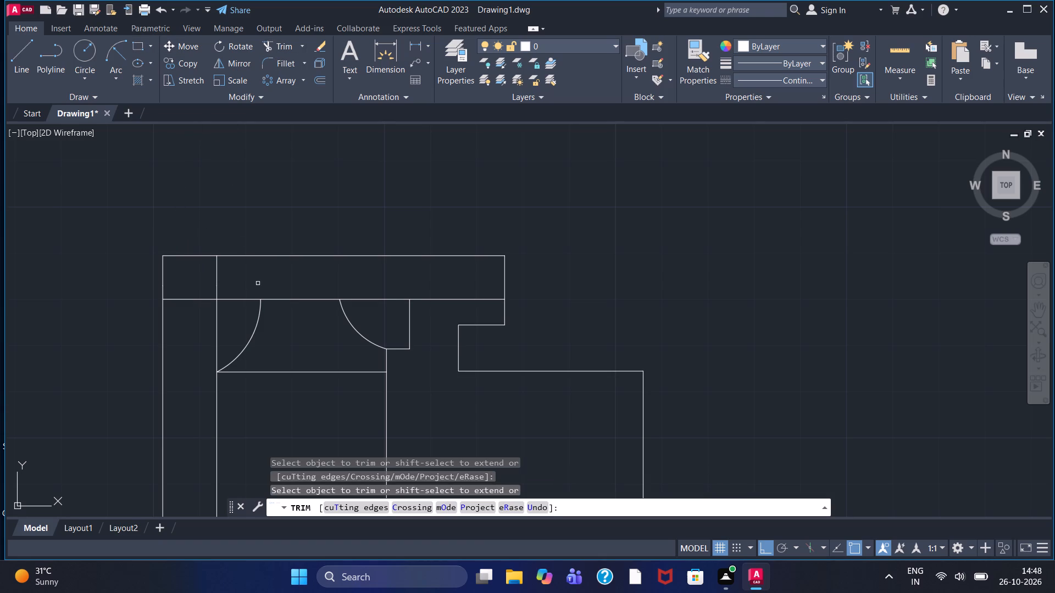
Examine the side view's inner wall, step and arcs, and compare them with the front and top views.
scroll(253, 282, down, 1)
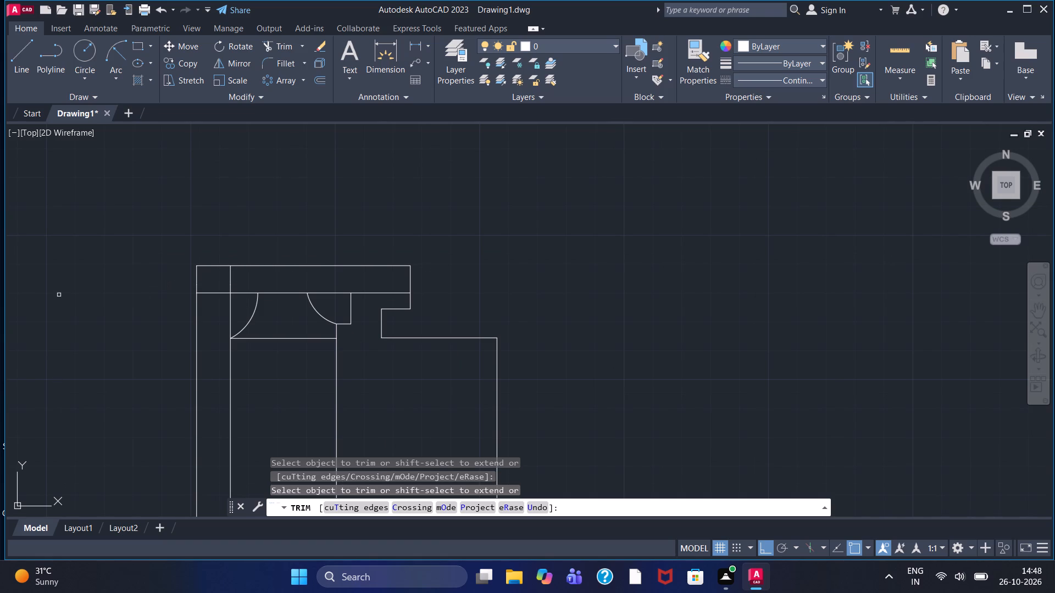
scroll(327, 379, down, 1)
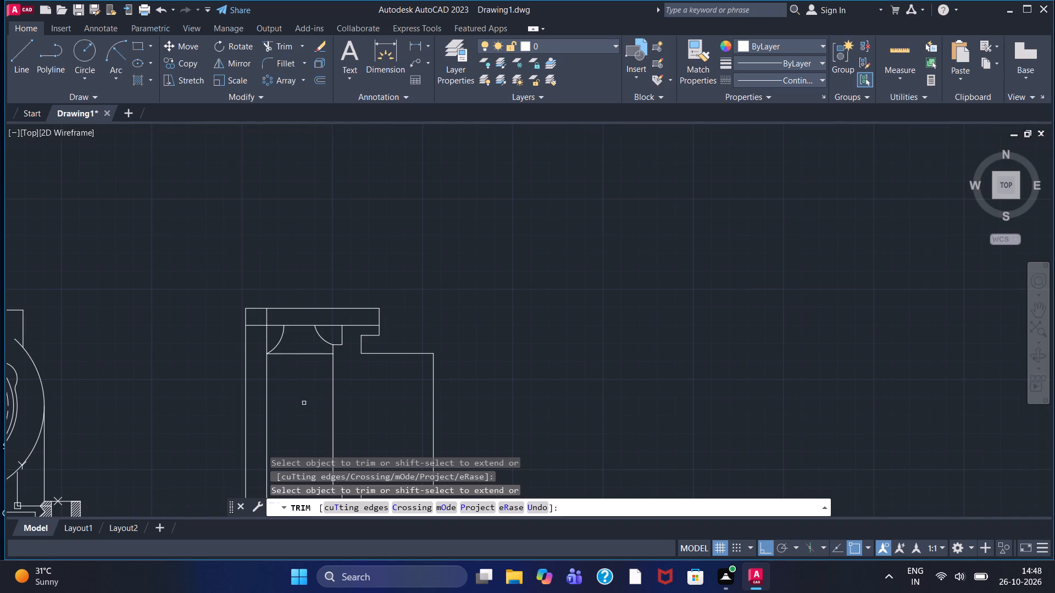
scroll(302, 403, up, 1)
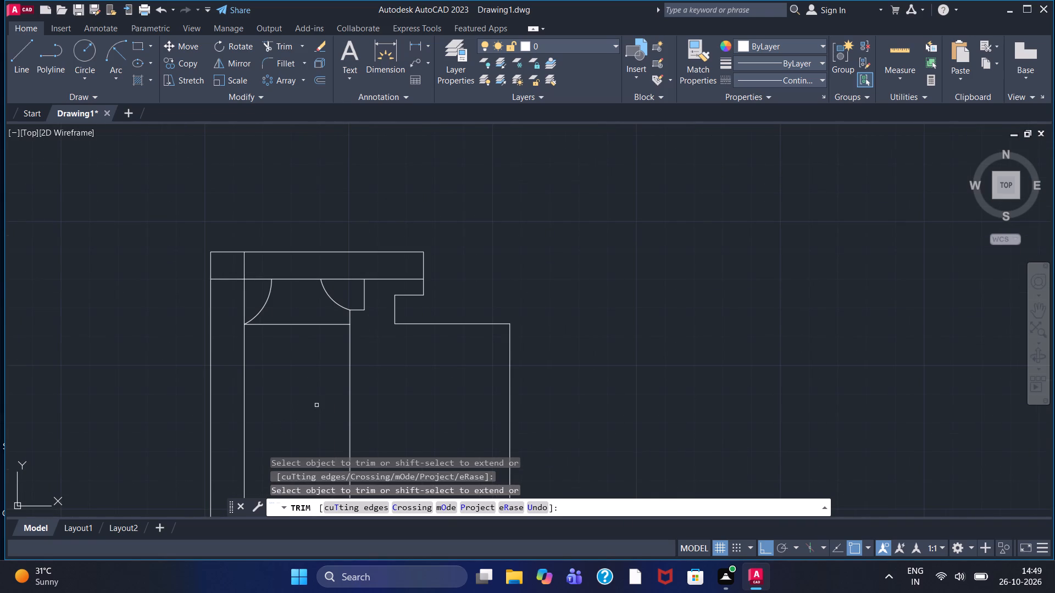
scroll(313, 398, down, 1)
middle_drag(309, 396, 274, 294)
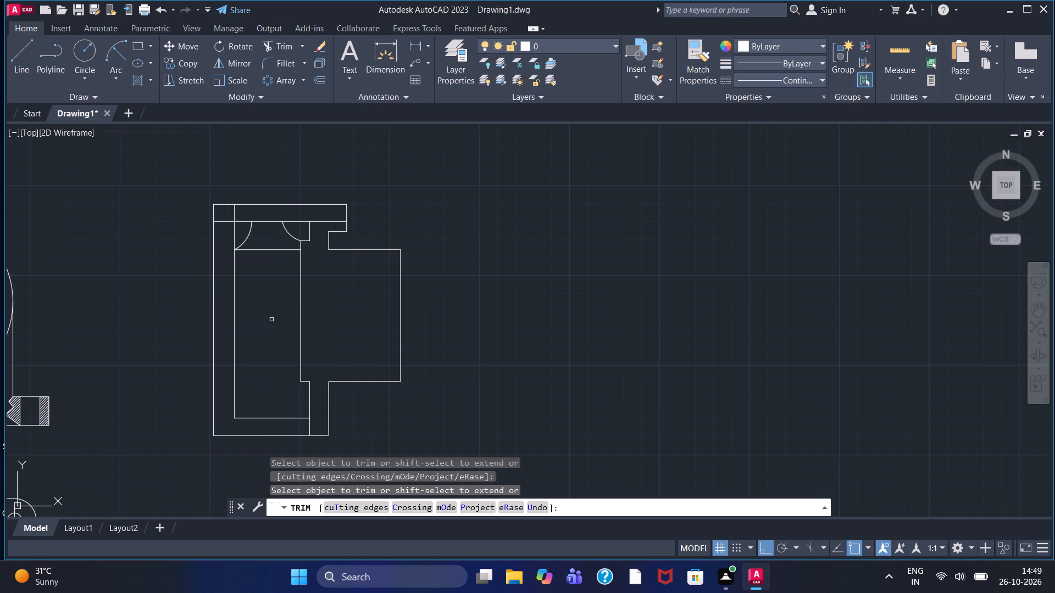
scroll(290, 286, down, 1)
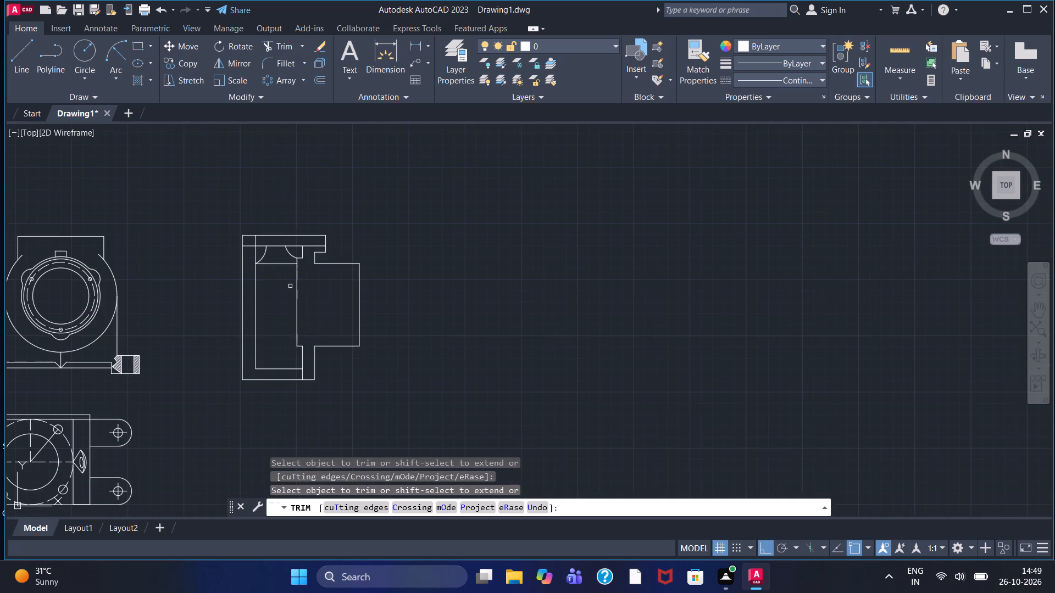
scroll(288, 289, up, 3)
scroll(277, 296, down, 1)
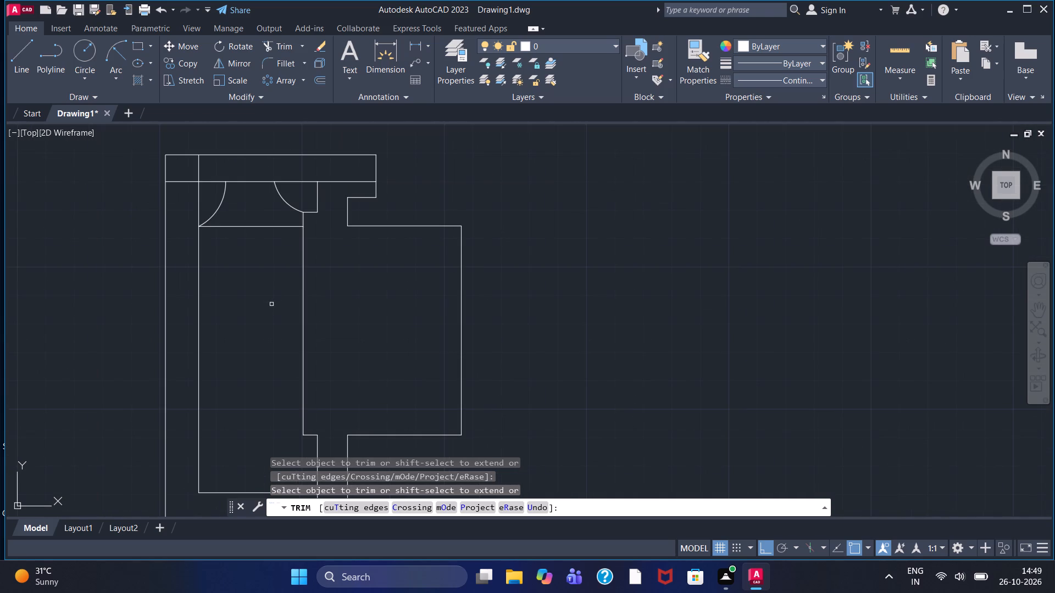
scroll(258, 332, down, 1)
middle_drag(257, 332, 210, 307)
scroll(210, 307, up, 1)
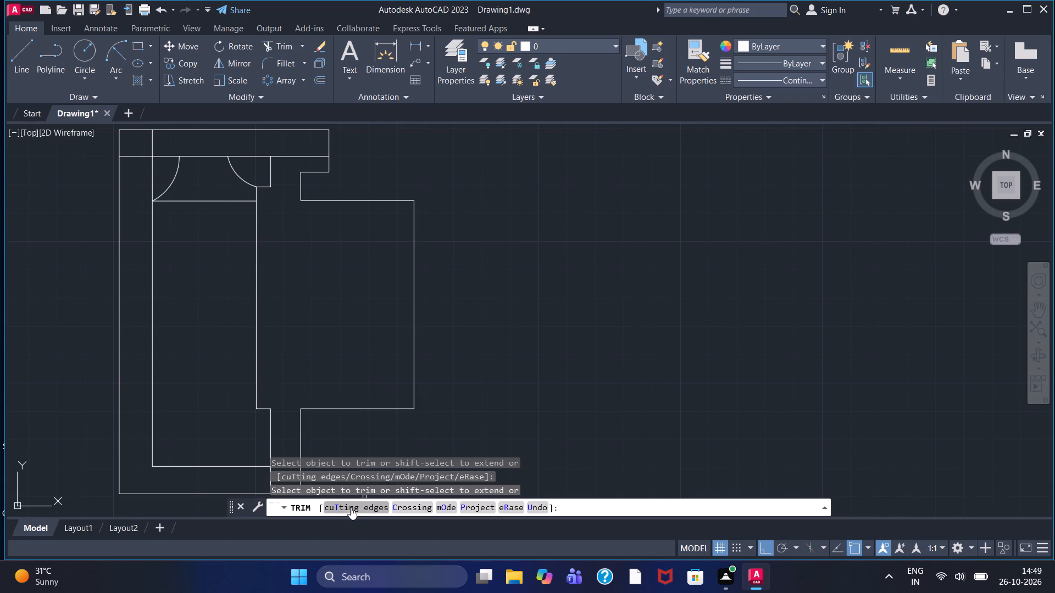
scroll(338, 519, down, 1)
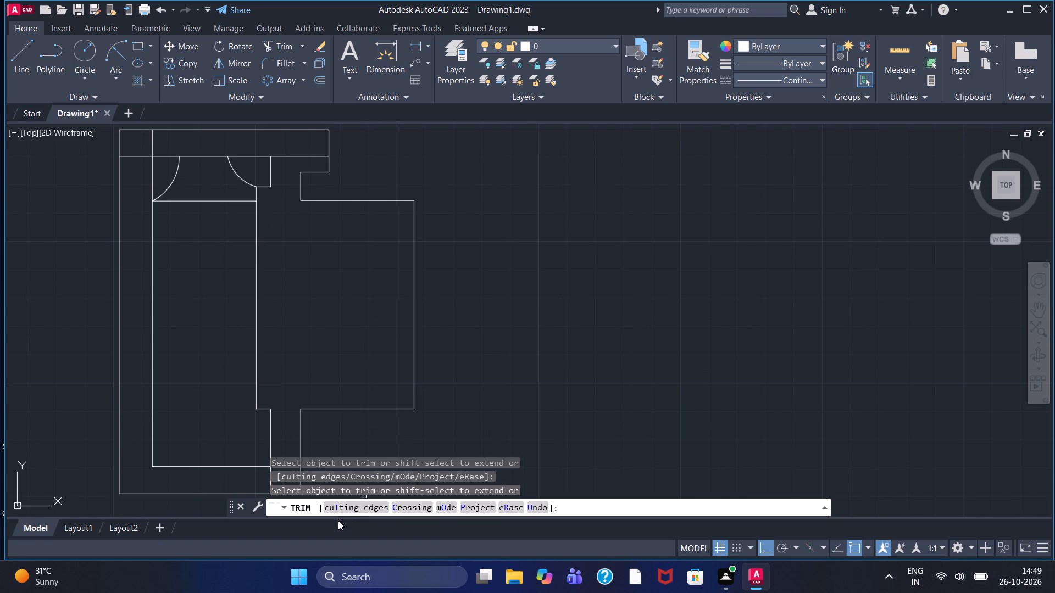
scroll(338, 521, up, 4)
scroll(327, 522, down, 1)
scroll(186, 109, down, 2)
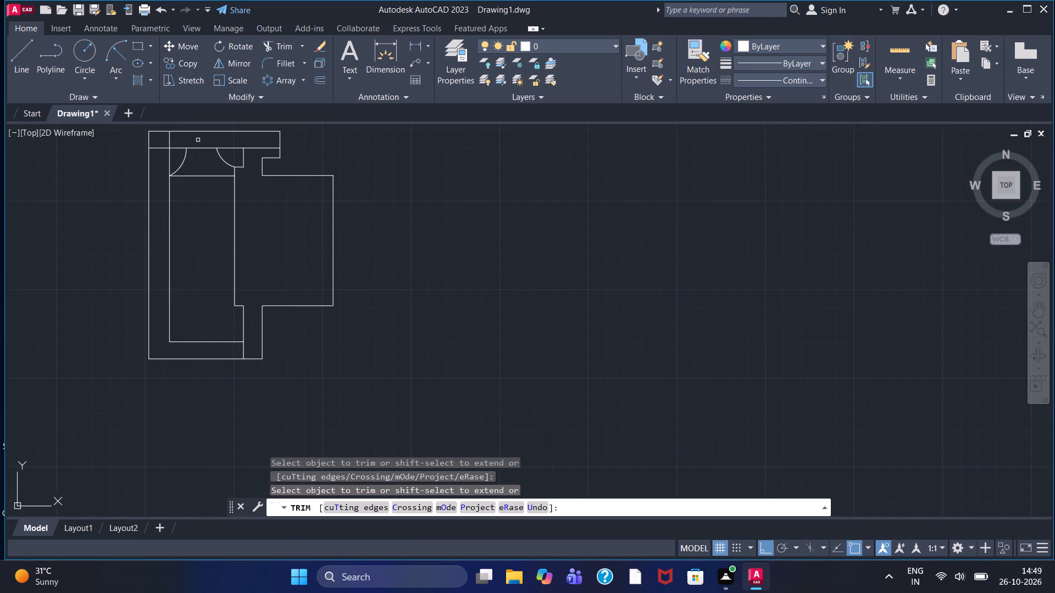
scroll(184, 199, down, 1)
scroll(190, 205, up, 1)
scroll(190, 205, down, 1)
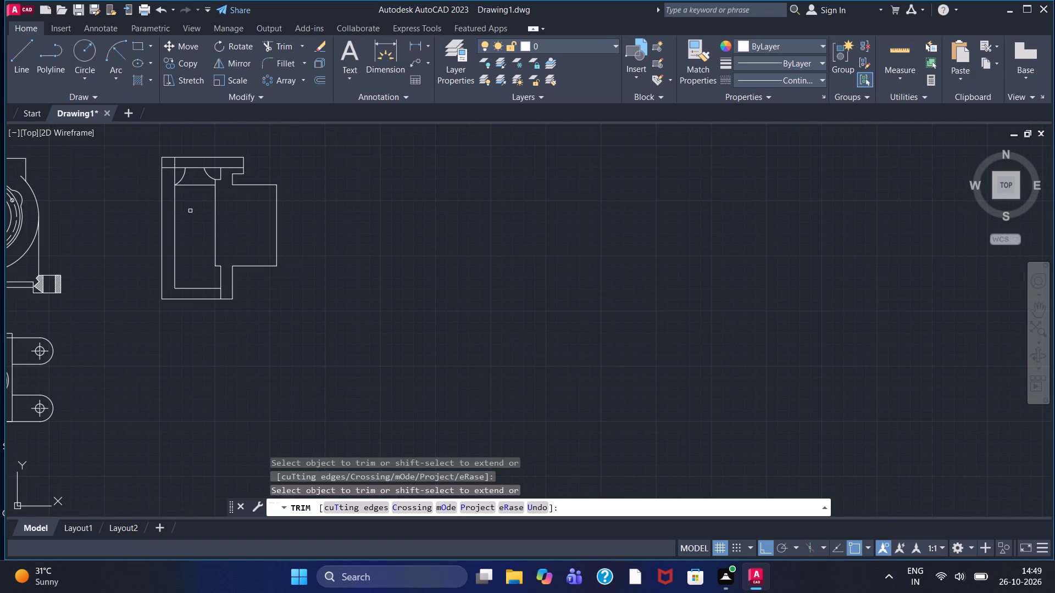
scroll(192, 192, up, 2)
scroll(192, 192, down, 2)
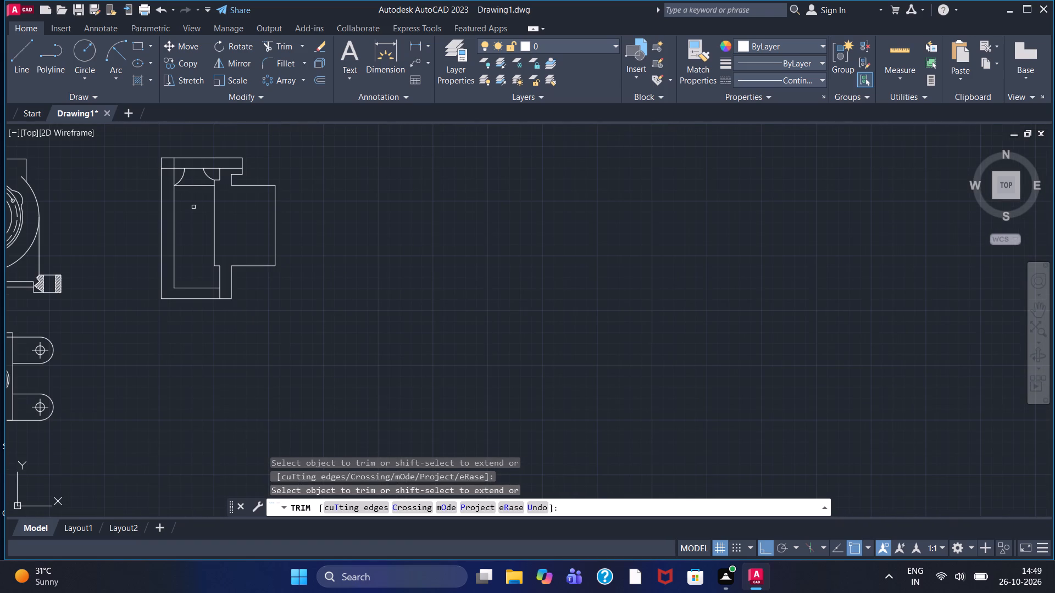
scroll(199, 198, up, 2)
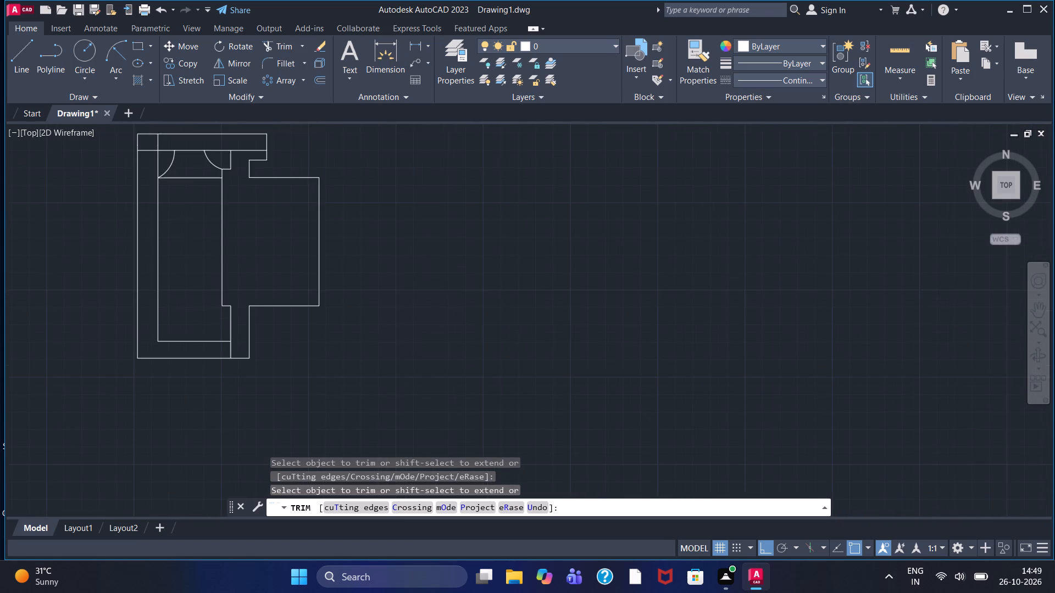
scroll(199, 198, down, 2)
scroll(203, 219, up, 2)
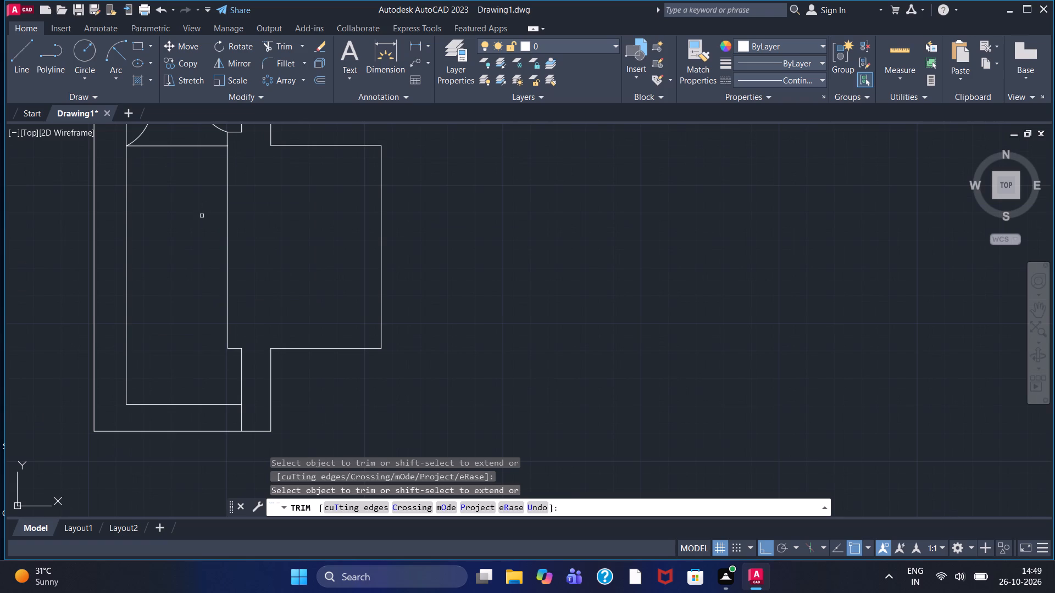
middle_drag(188, 241, 502, 264)
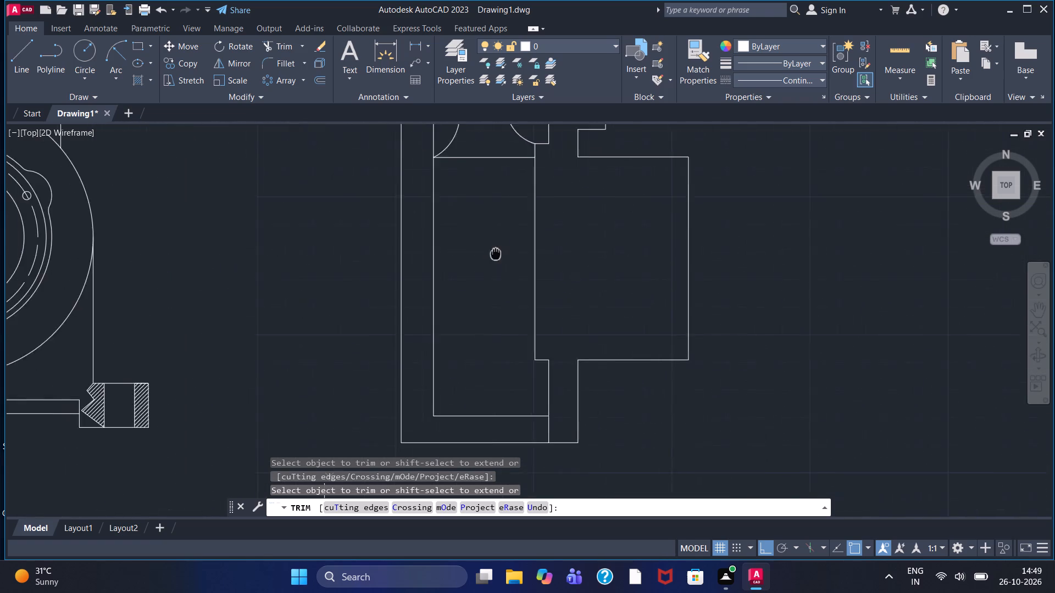
middle_drag(502, 264, 604, 287)
scroll(671, 287, down, 1)
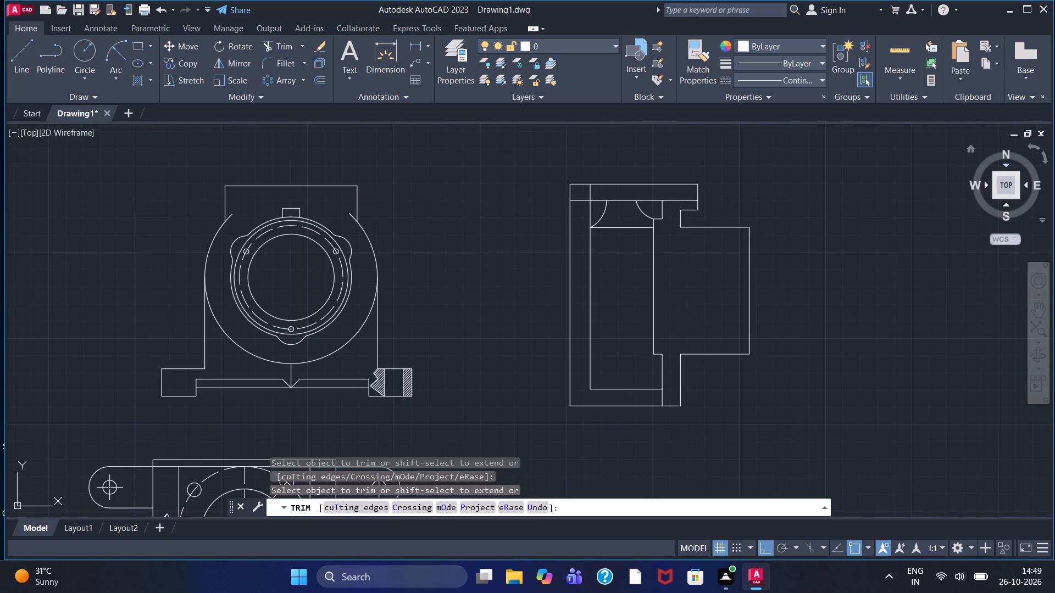
scroll(611, 272, down, 1)
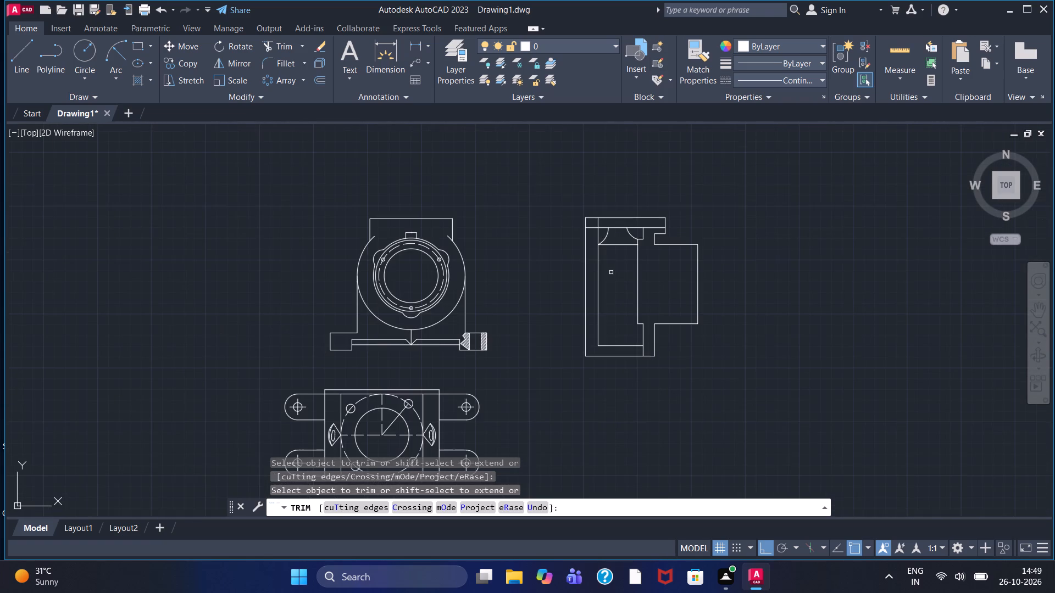
scroll(620, 281, up, 1)
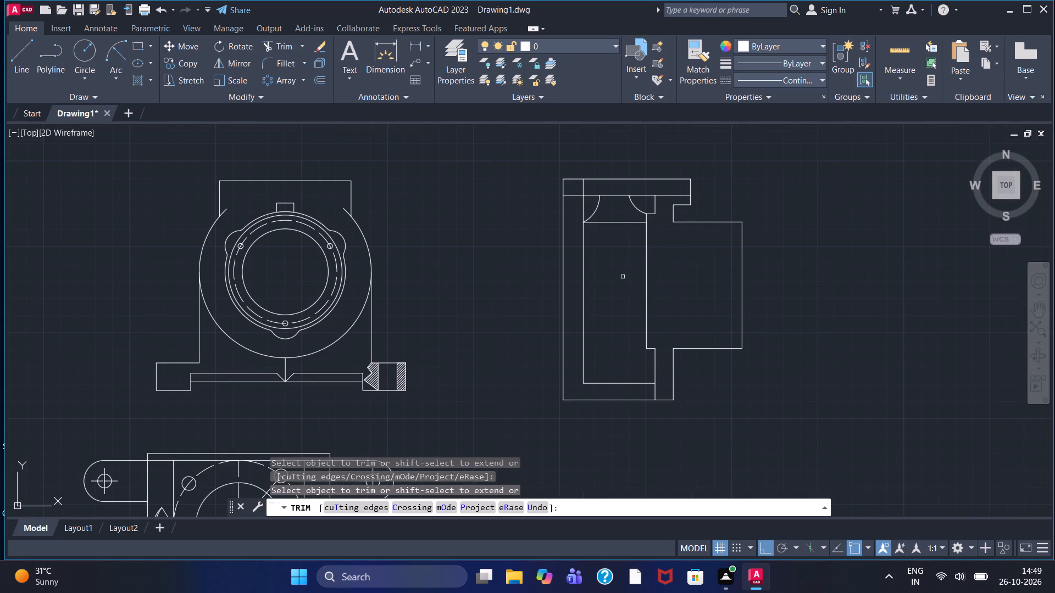
middle_drag(623, 277, 606, 253)
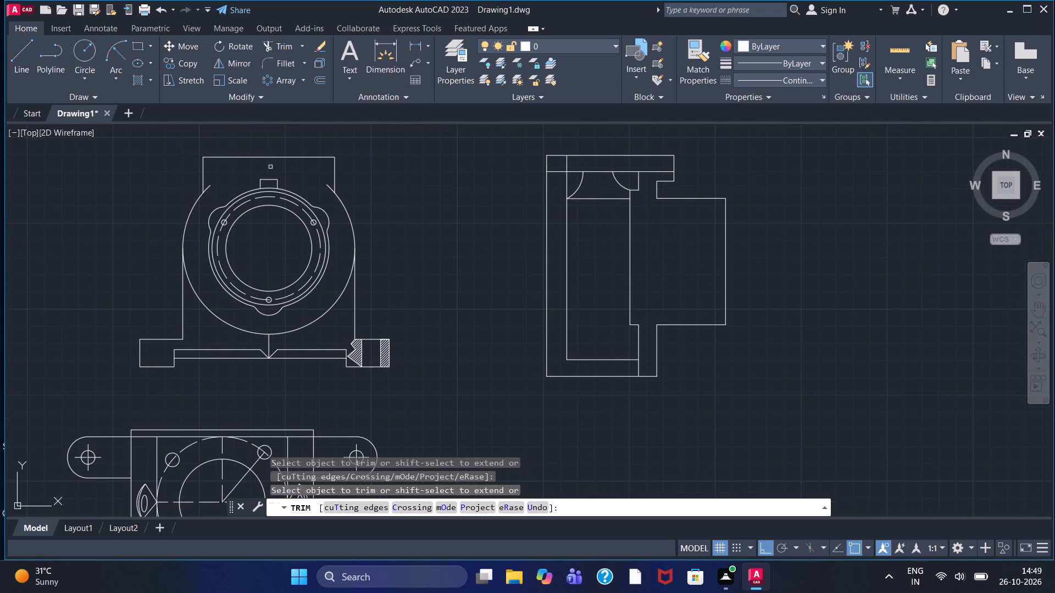
Draw a horizontal CENTER2 centre line from the side view's left edge past its right edge, and trim the overhang beyond the right edge.
click(793, 81)
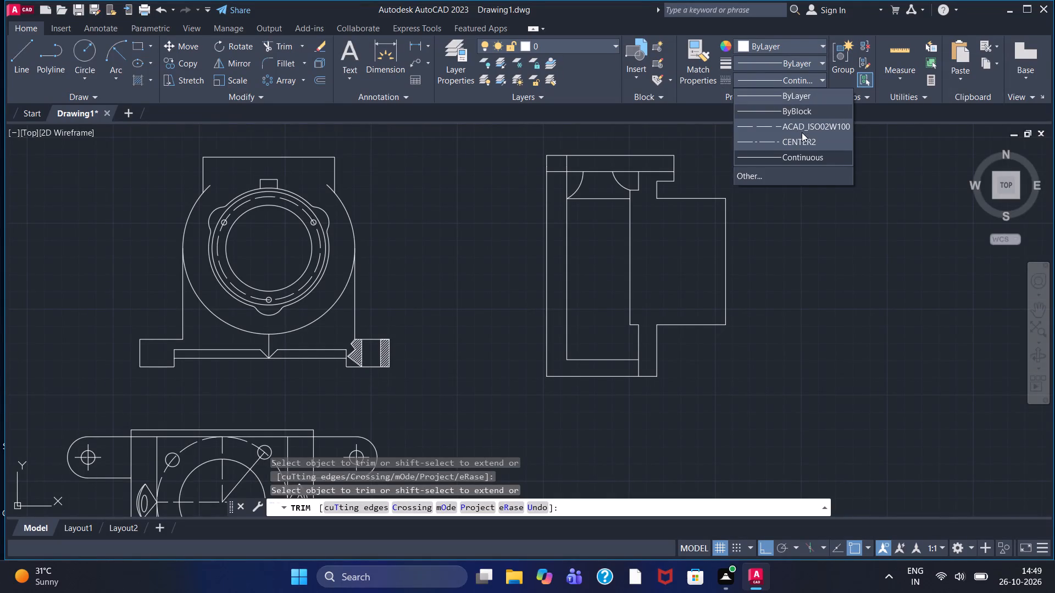
click(799, 140)
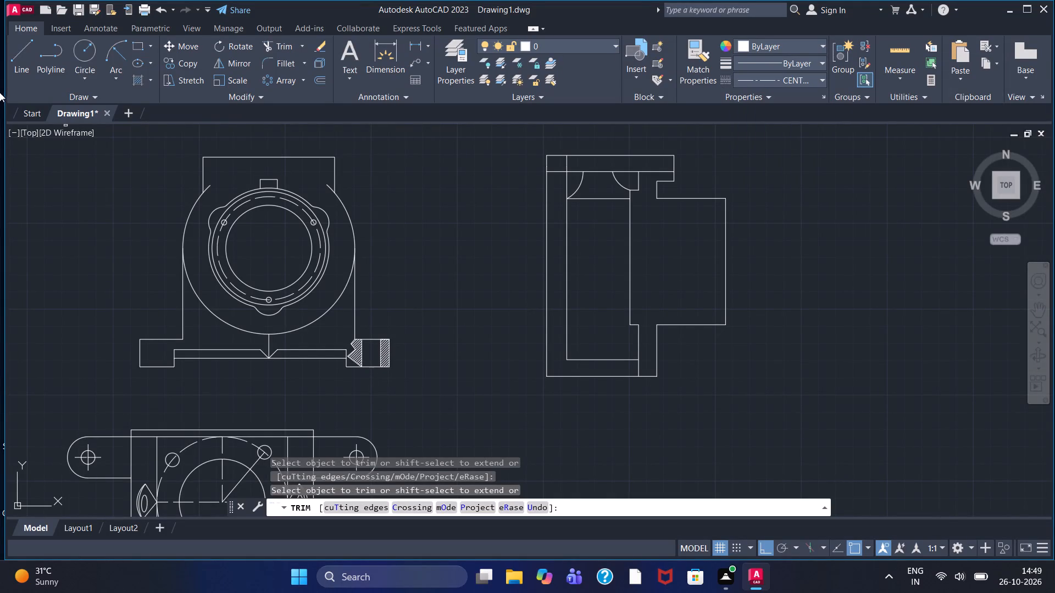
click(16, 60)
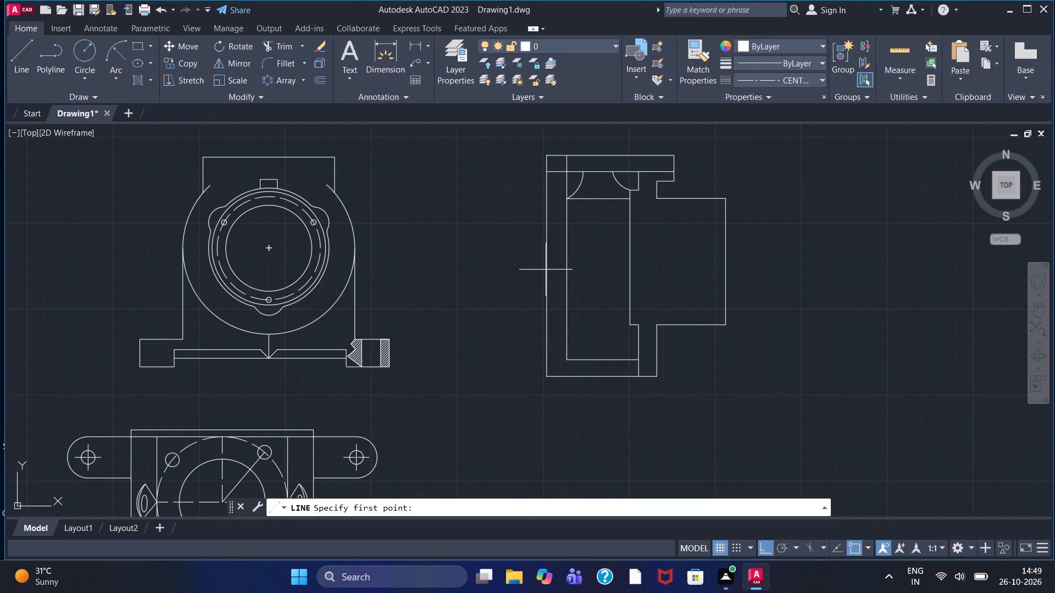
click(548, 270)
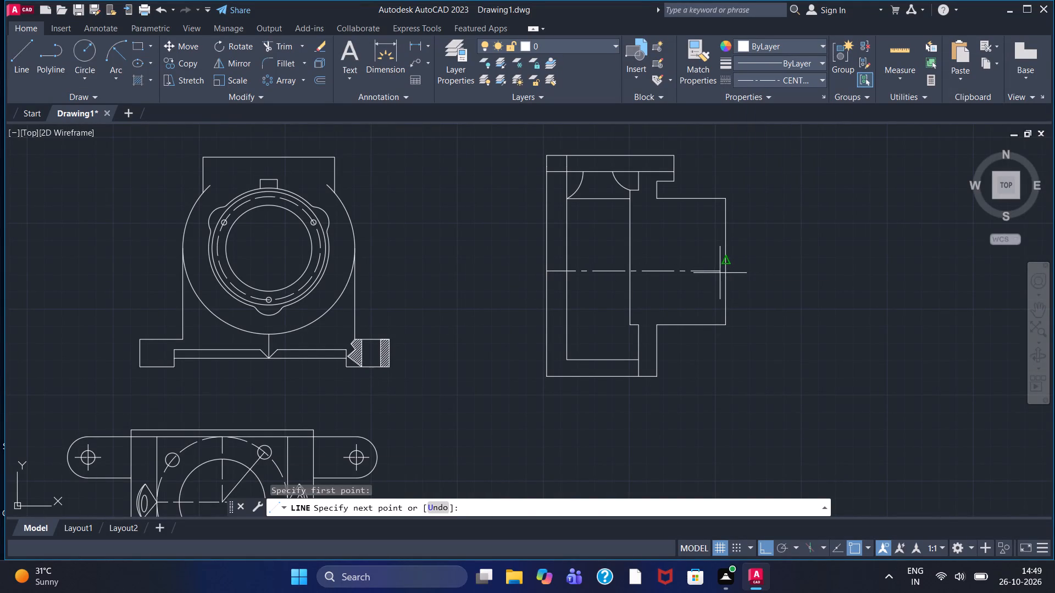
click(797, 275)
right_click(797, 275)
click(815, 284)
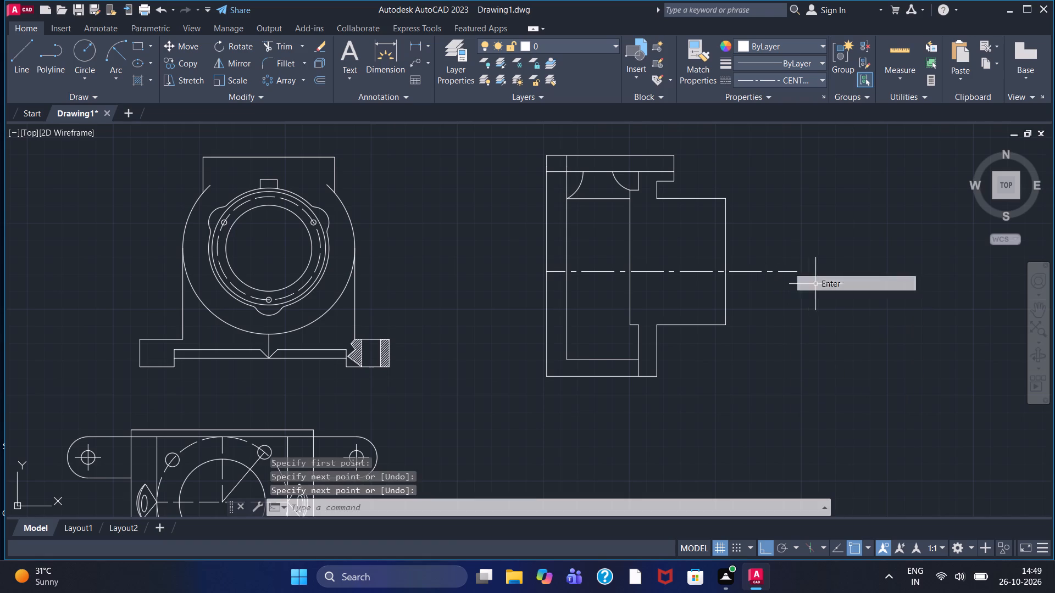
click(273, 43)
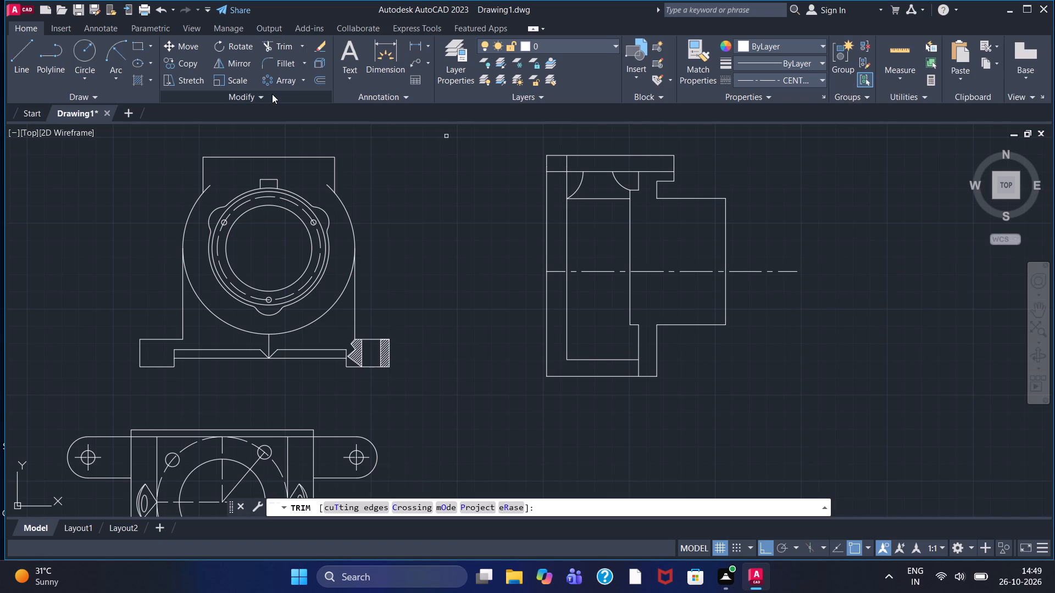
click(752, 271)
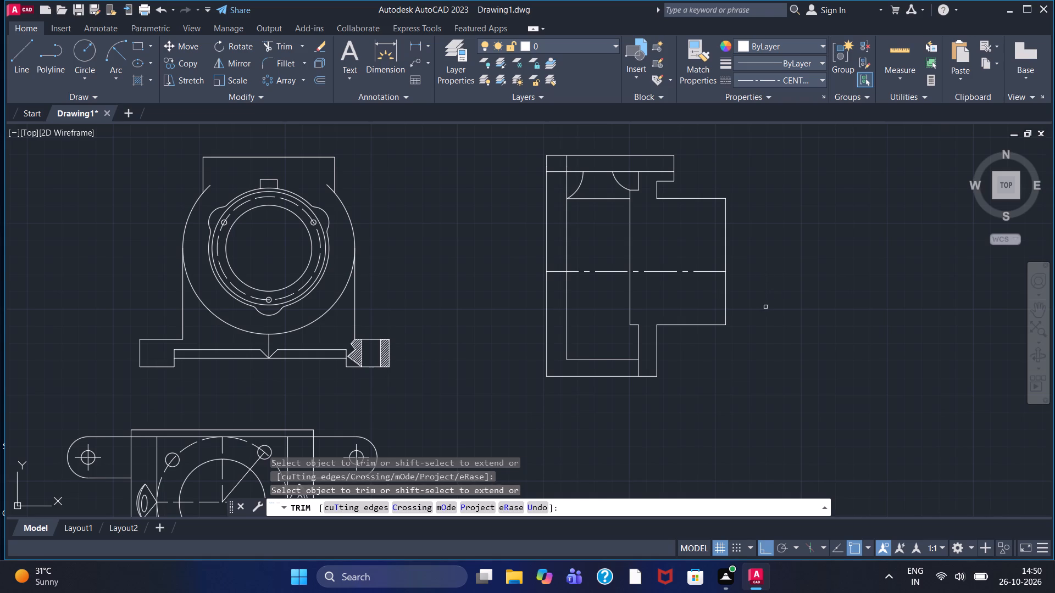
Check the side view with its new centre line beside the front and top views.
scroll(762, 335, down, 1)
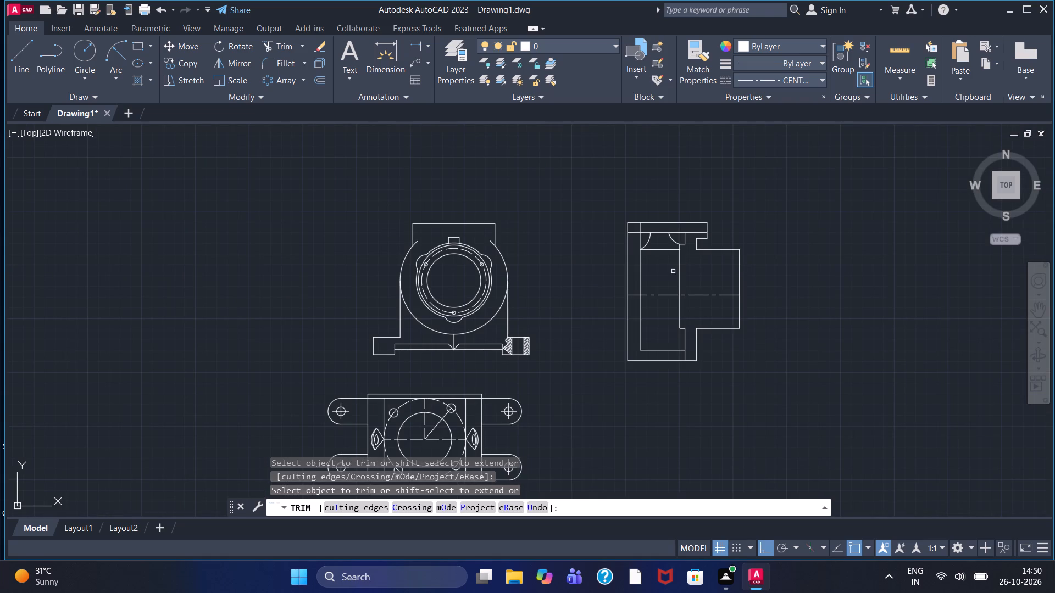
scroll(721, 277, up, 2)
scroll(720, 276, down, 1)
scroll(717, 277, up, 1)
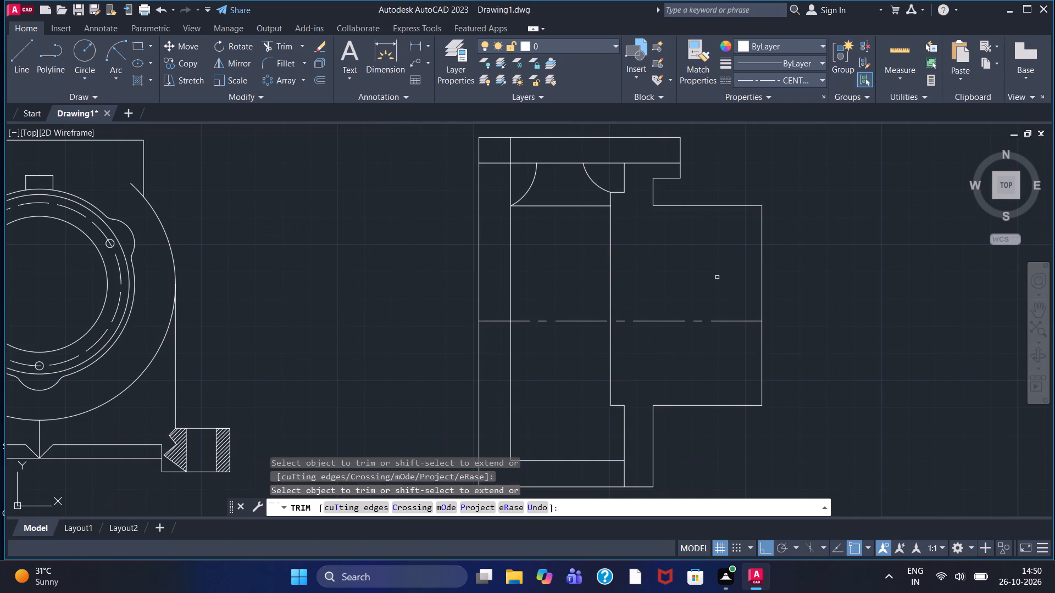
scroll(717, 277, up, 1)
scroll(713, 278, down, 3)
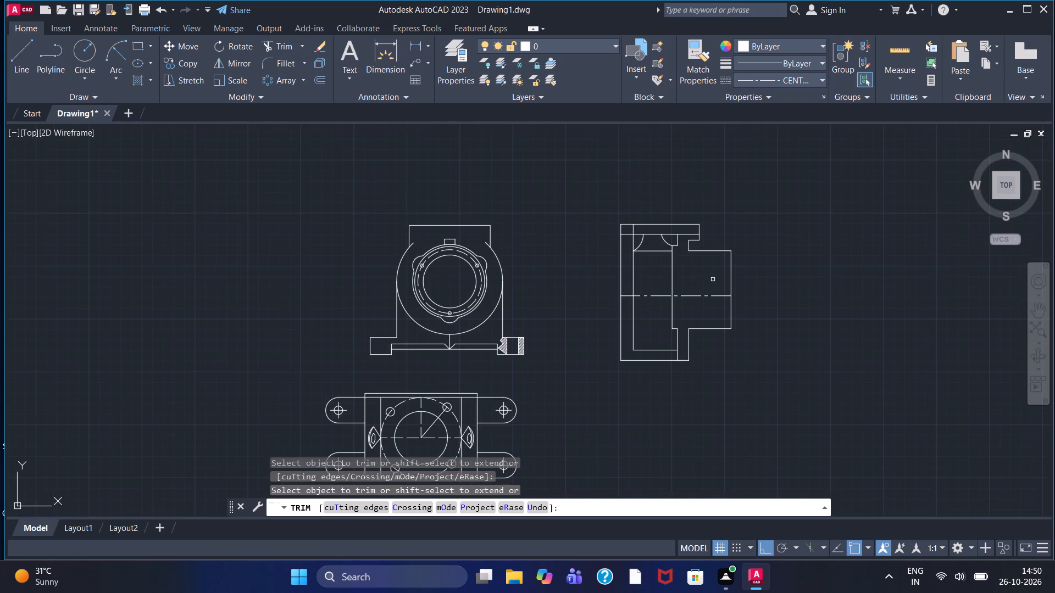
scroll(713, 279, up, 2)
scroll(709, 280, down, 1)
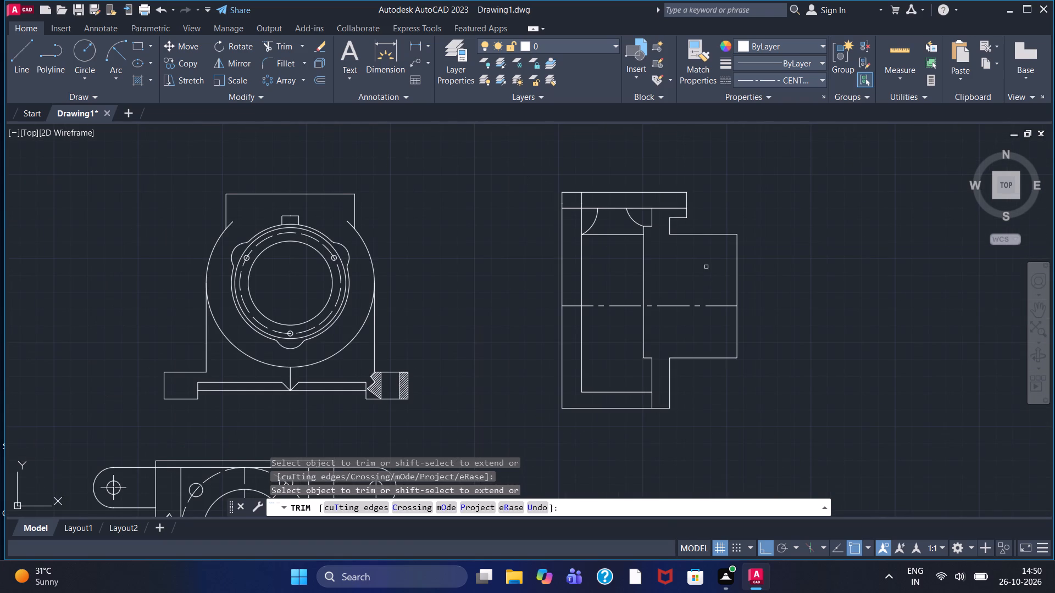
middle_drag(706, 267, 659, 273)
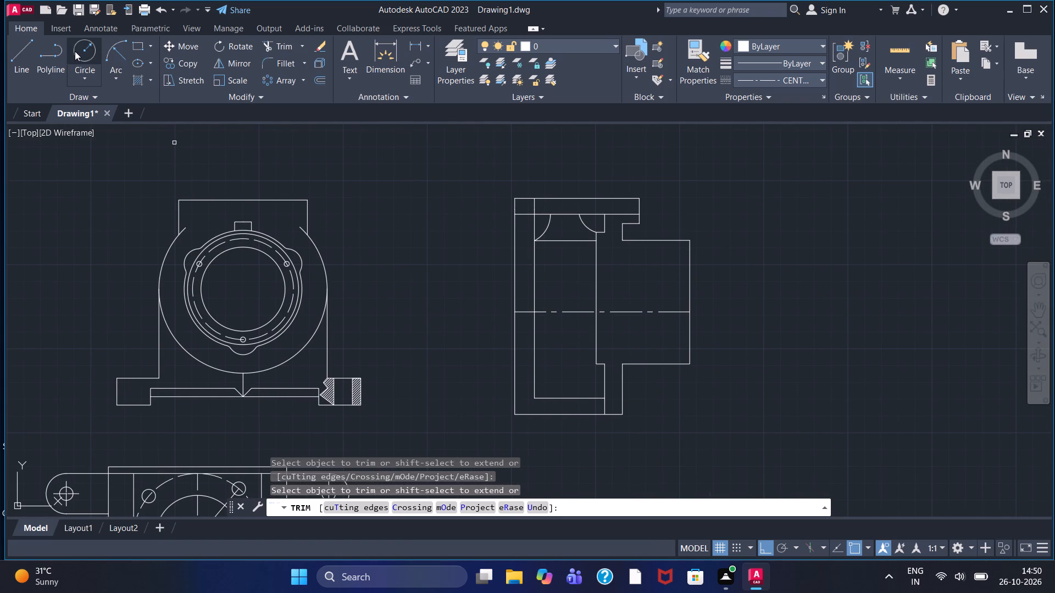
Draw a horizontal line across the side view's left edge near its lower corner, continuing vertically down past the bottom edge.
click(24, 55)
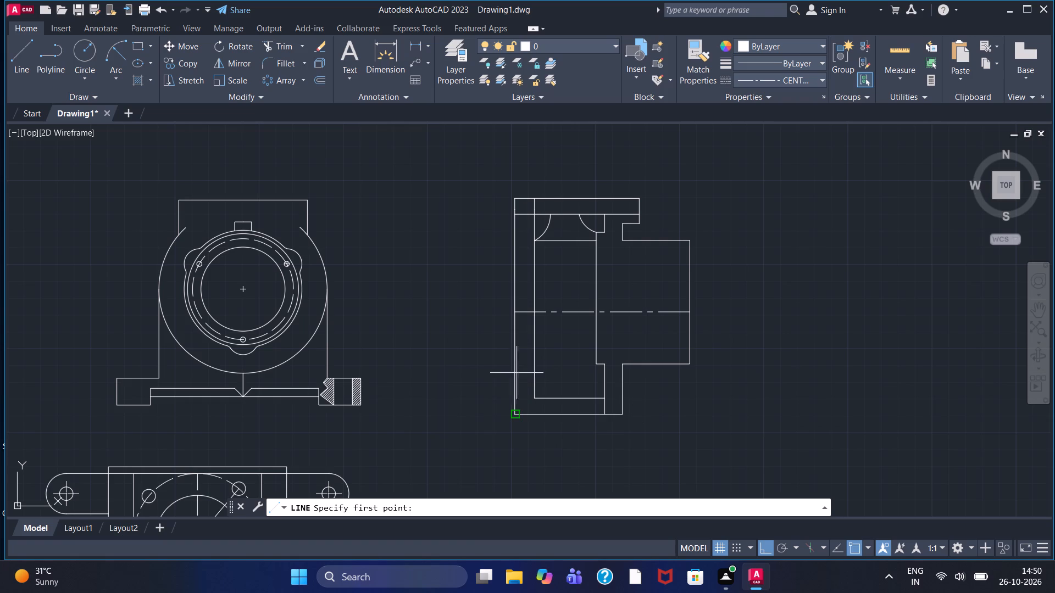
click(29, 55)
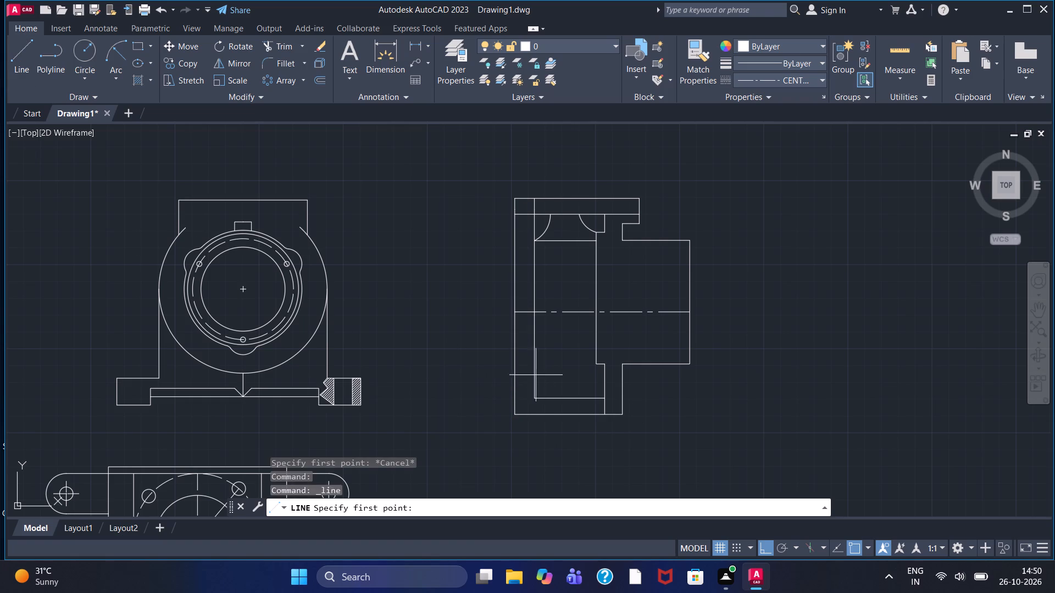
scroll(537, 375, up, 3)
middle_drag(459, 406, 489, 298)
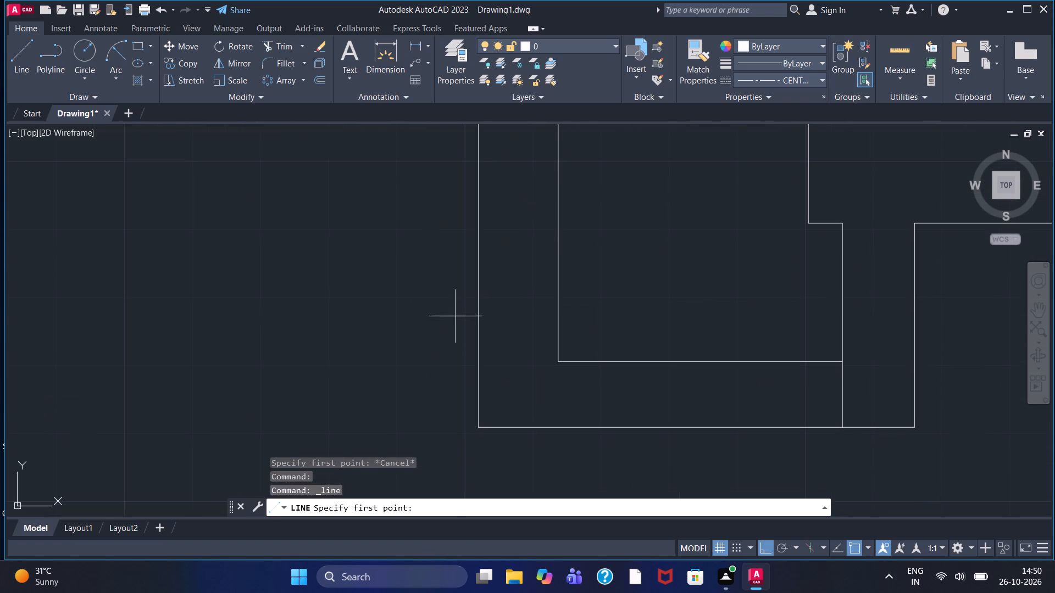
click(453, 303)
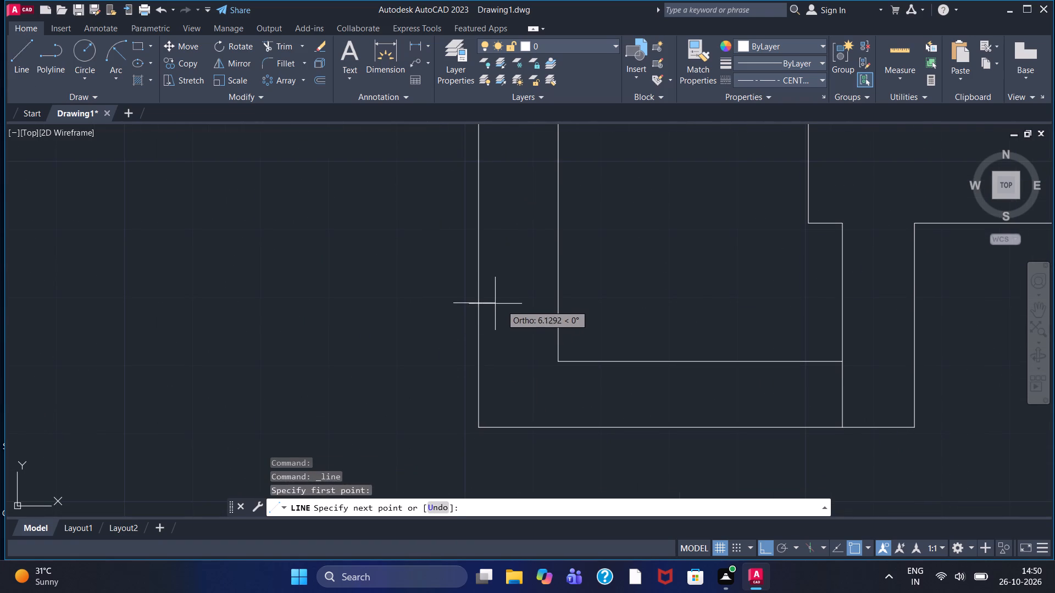
click(509, 305)
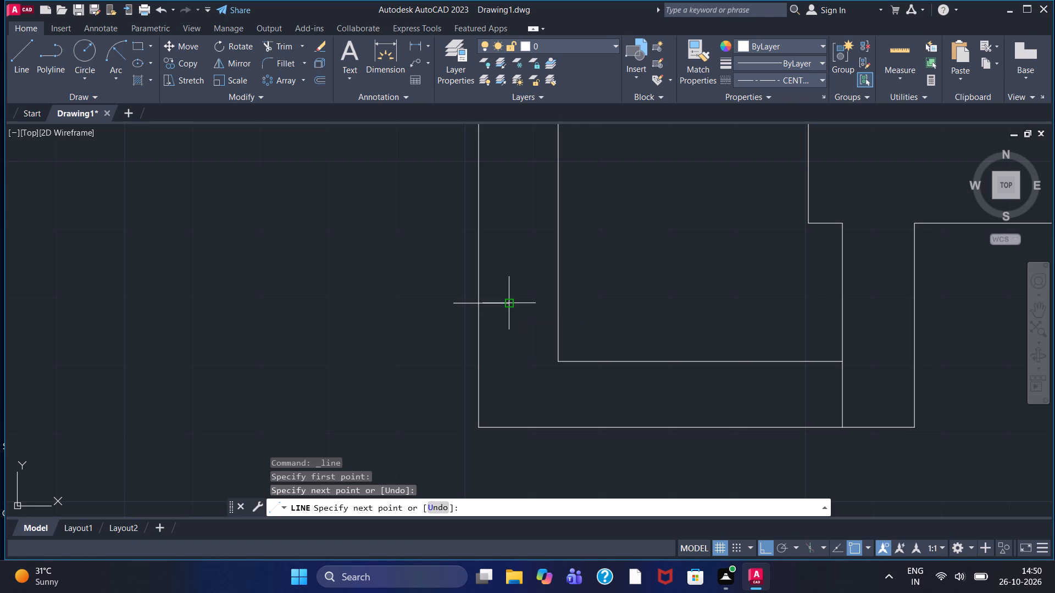
click(518, 444)
right_click(519, 440)
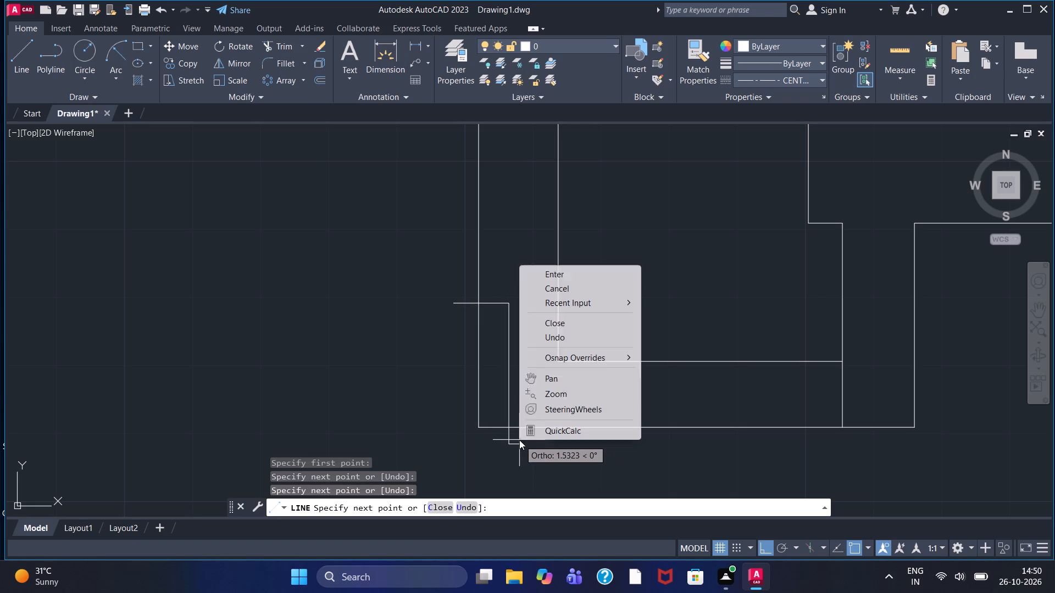
click(546, 271)
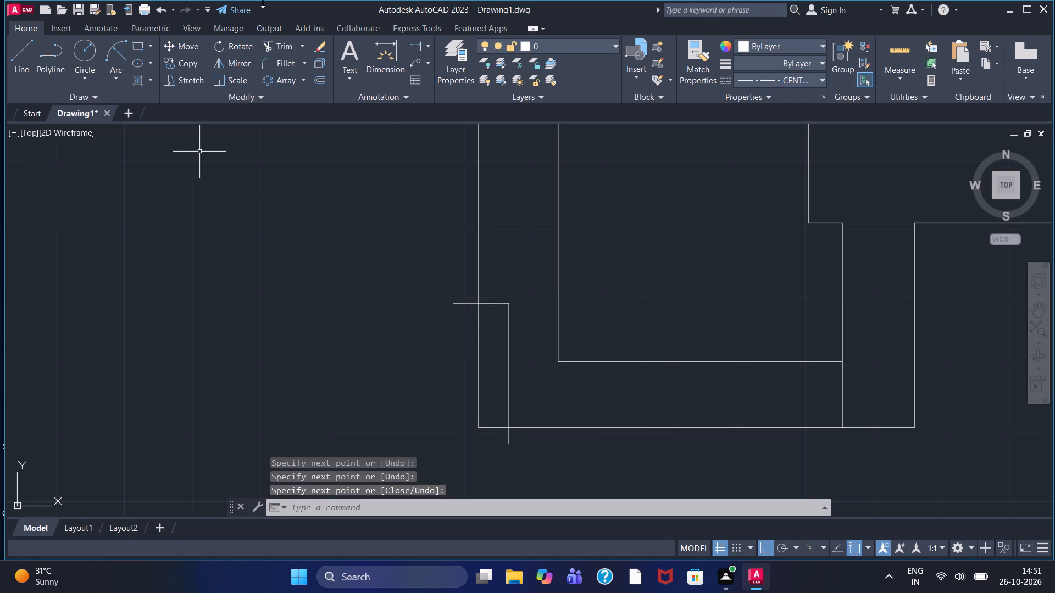
Trim the overhanging line ends and the old corner edges to leave a small step at the side view's lower-left corner.
click(280, 44)
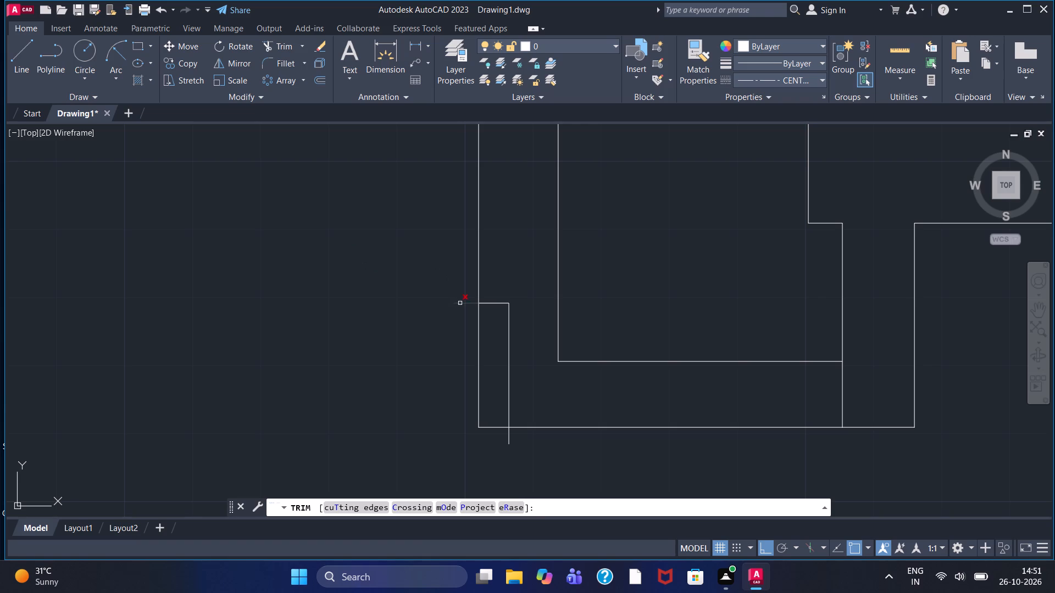
click(460, 303)
click(480, 339)
click(500, 429)
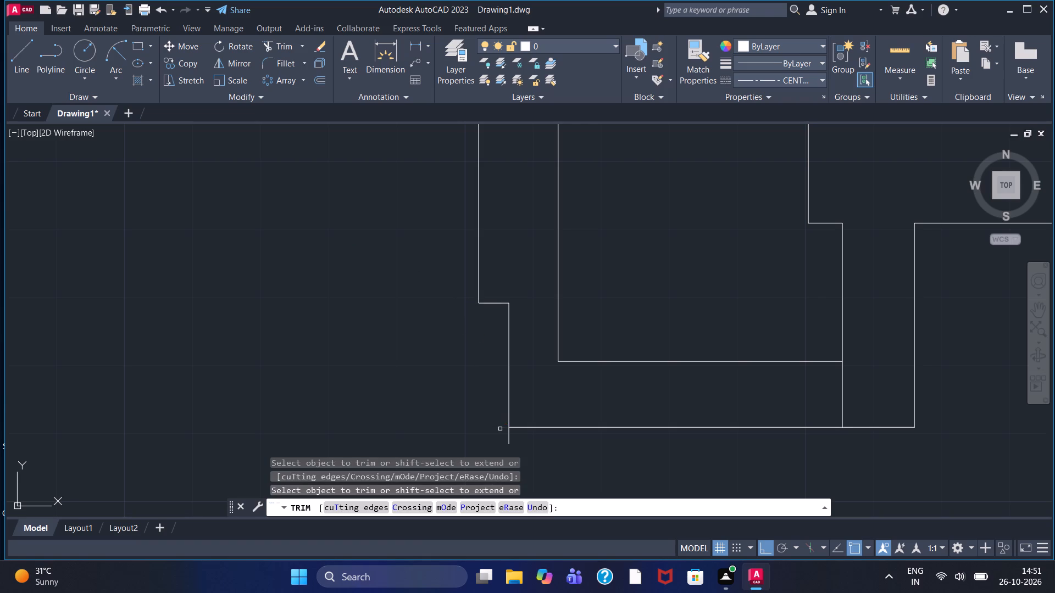
click(509, 433)
Draw a vertical CENTER2 centre line from the midpoint of the side view's inner bottom line to above the top edge.
scroll(515, 419, down, 2)
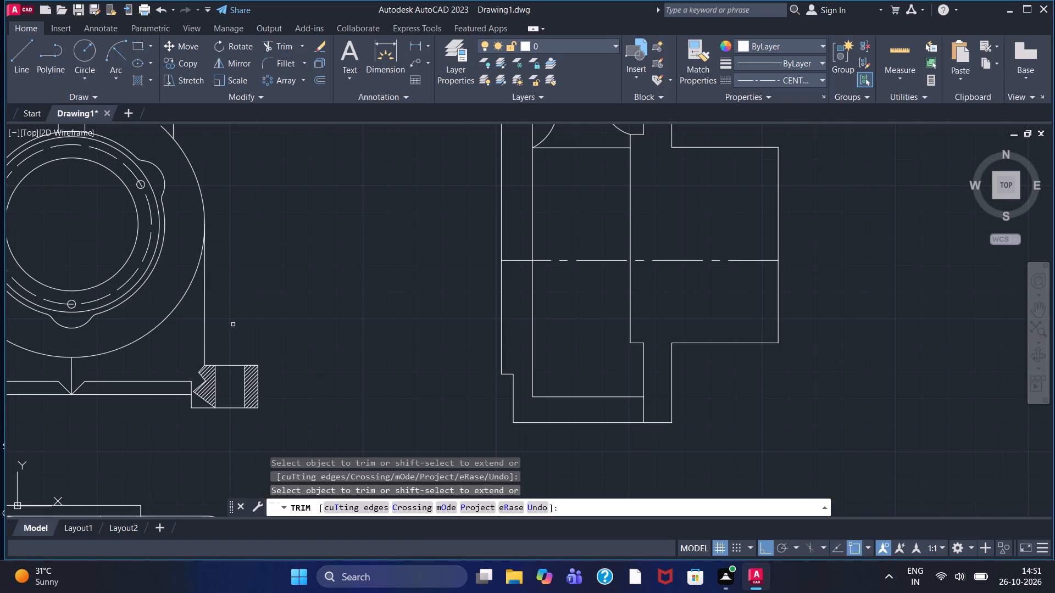
scroll(233, 325, down, 1)
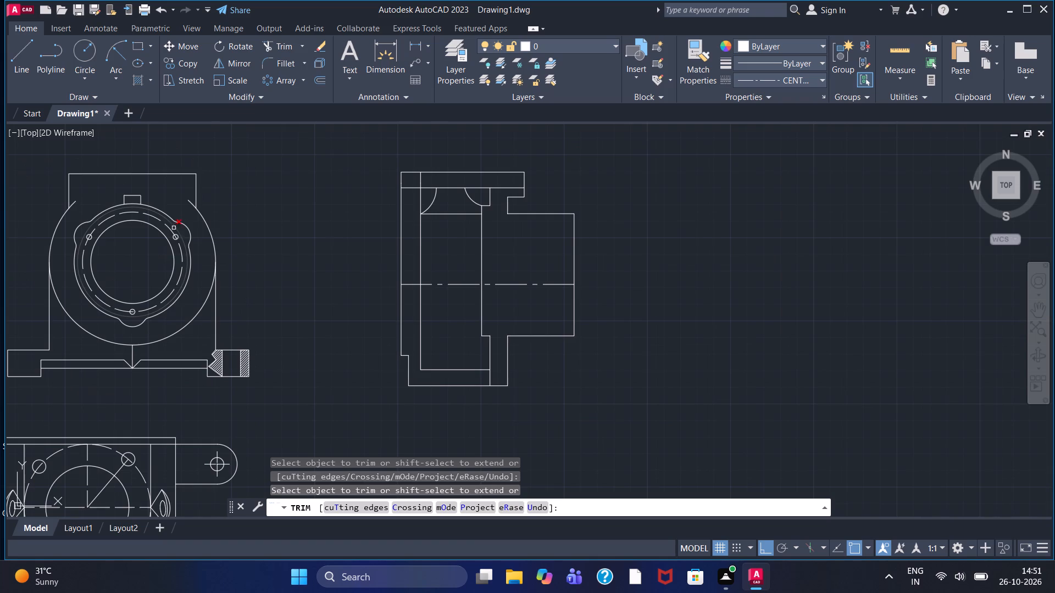
scroll(318, 239, down, 1)
scroll(391, 265, up, 2)
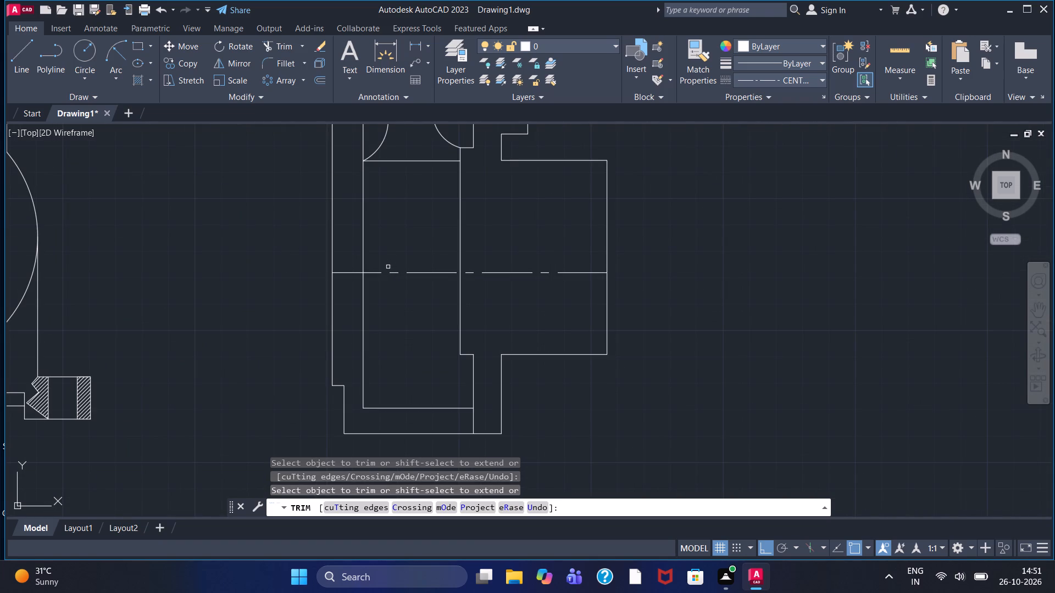
scroll(449, 266, down, 1)
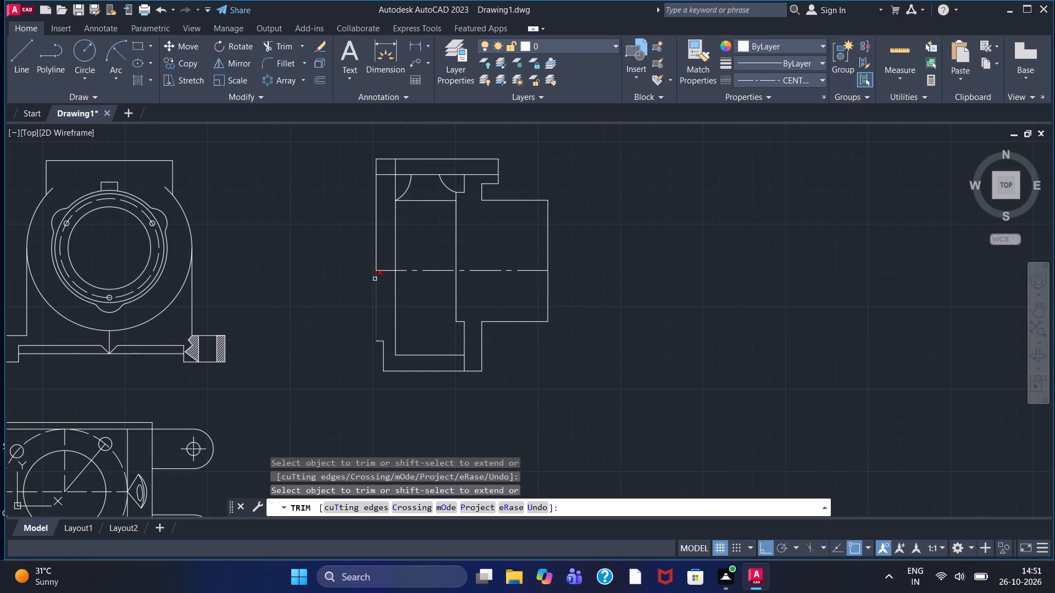
click(25, 53)
click(427, 357)
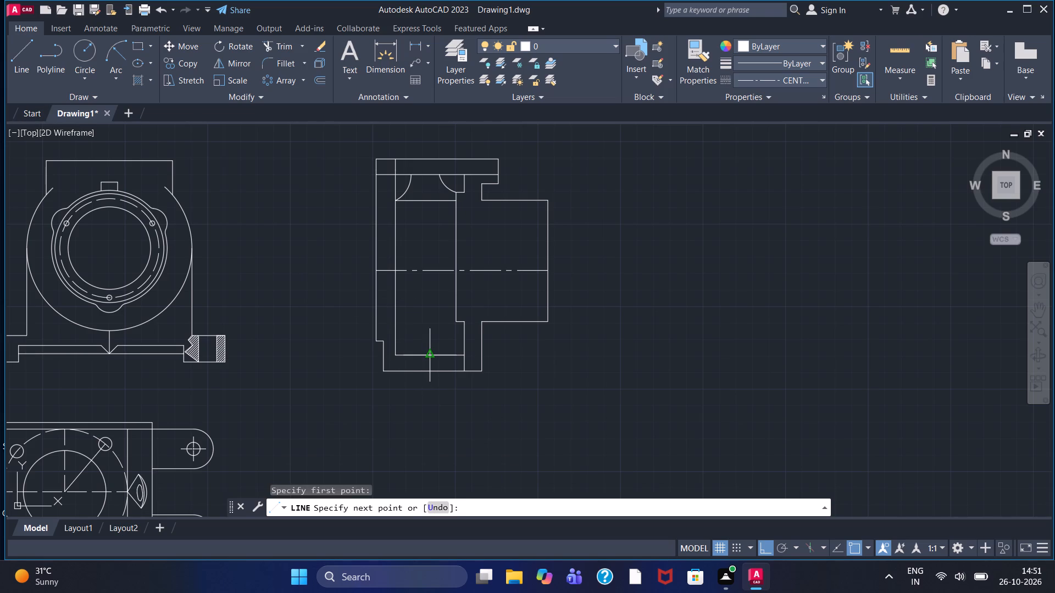
click(420, 145)
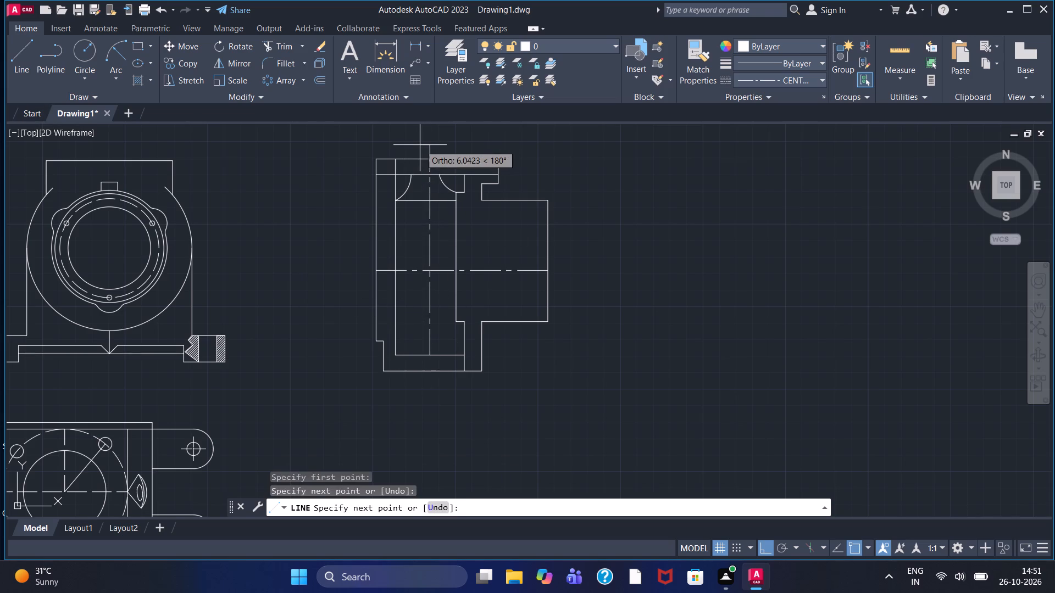
right_drag(419, 145, 414, 147)
click(439, 155)
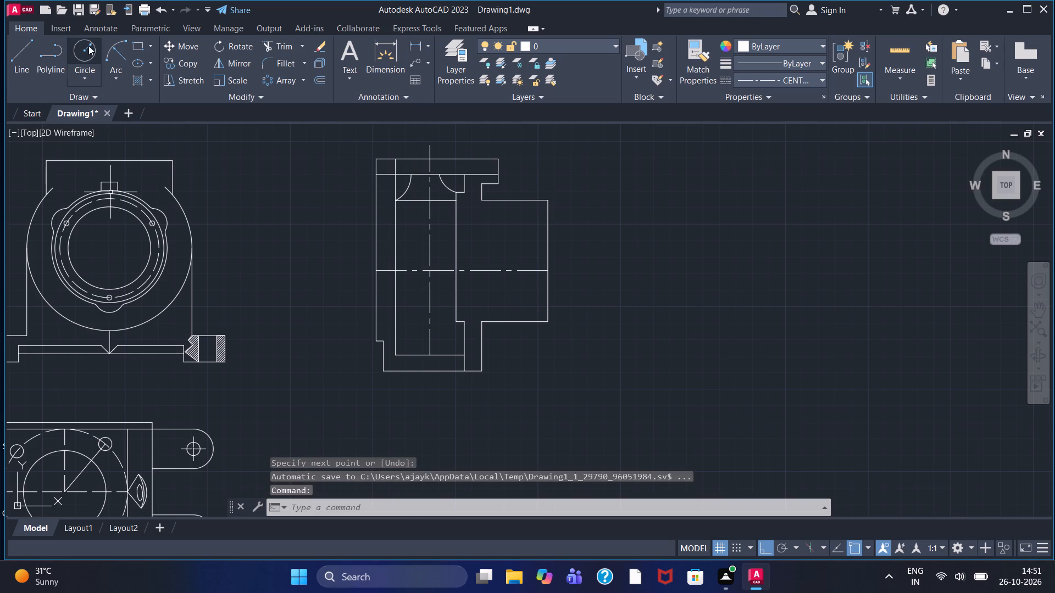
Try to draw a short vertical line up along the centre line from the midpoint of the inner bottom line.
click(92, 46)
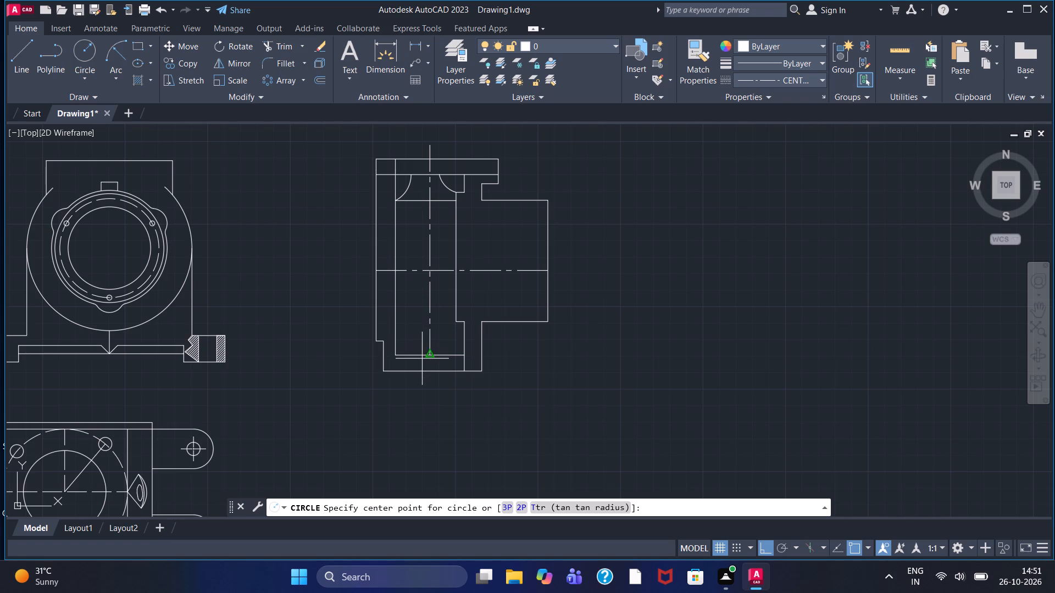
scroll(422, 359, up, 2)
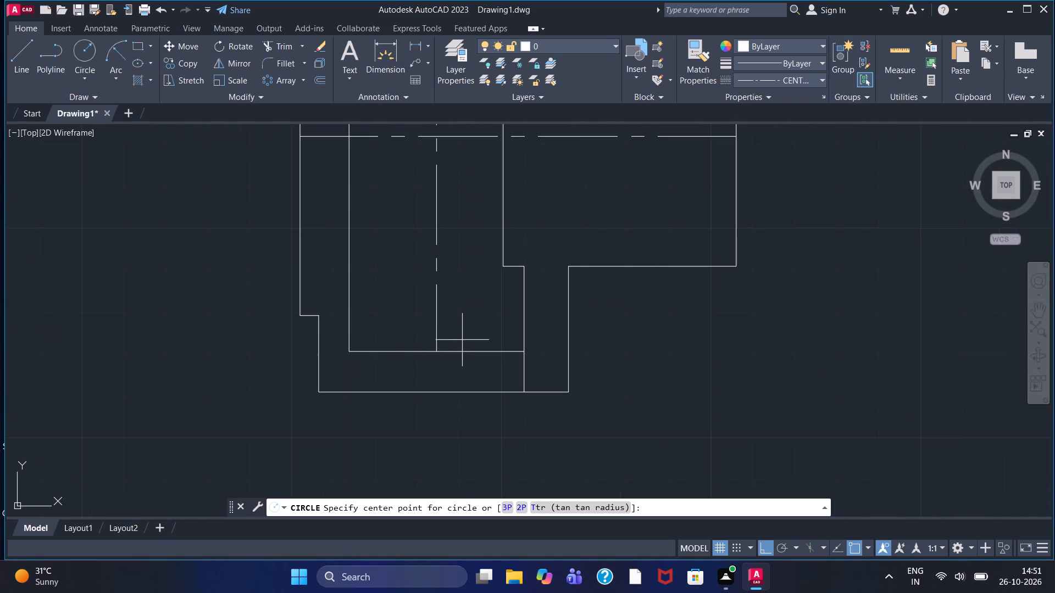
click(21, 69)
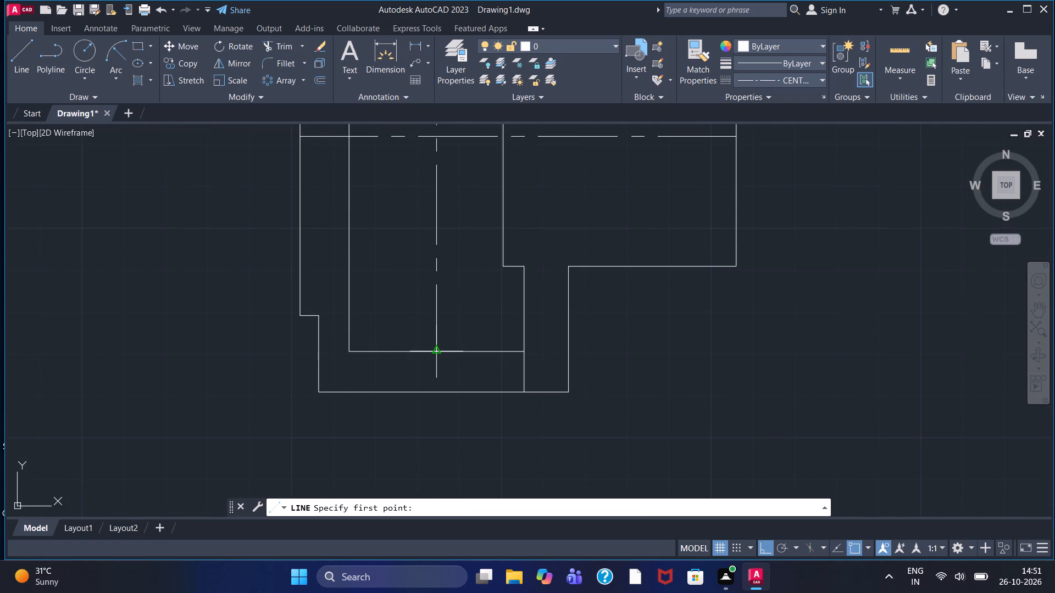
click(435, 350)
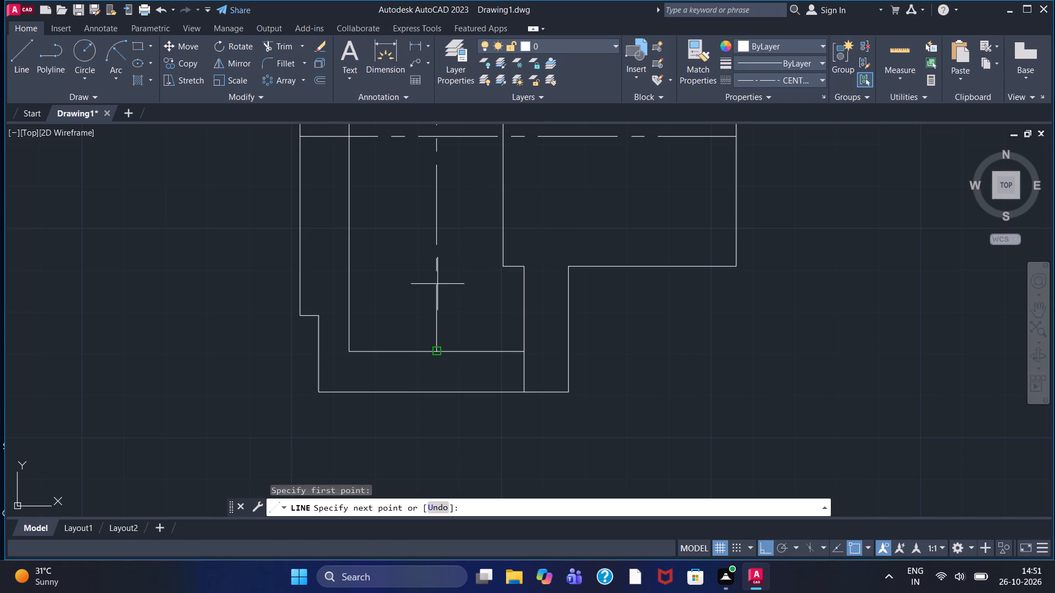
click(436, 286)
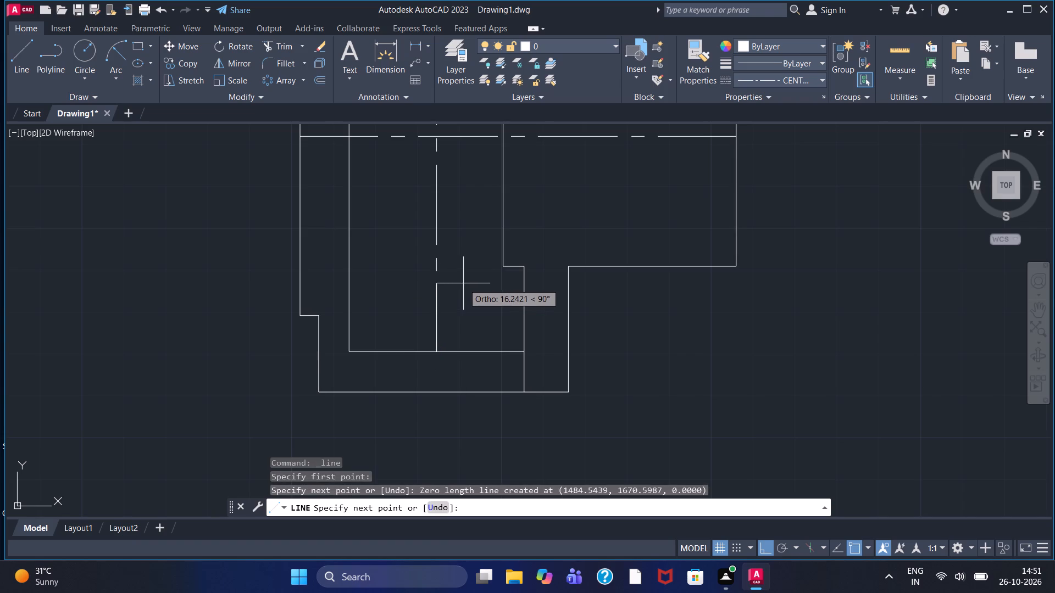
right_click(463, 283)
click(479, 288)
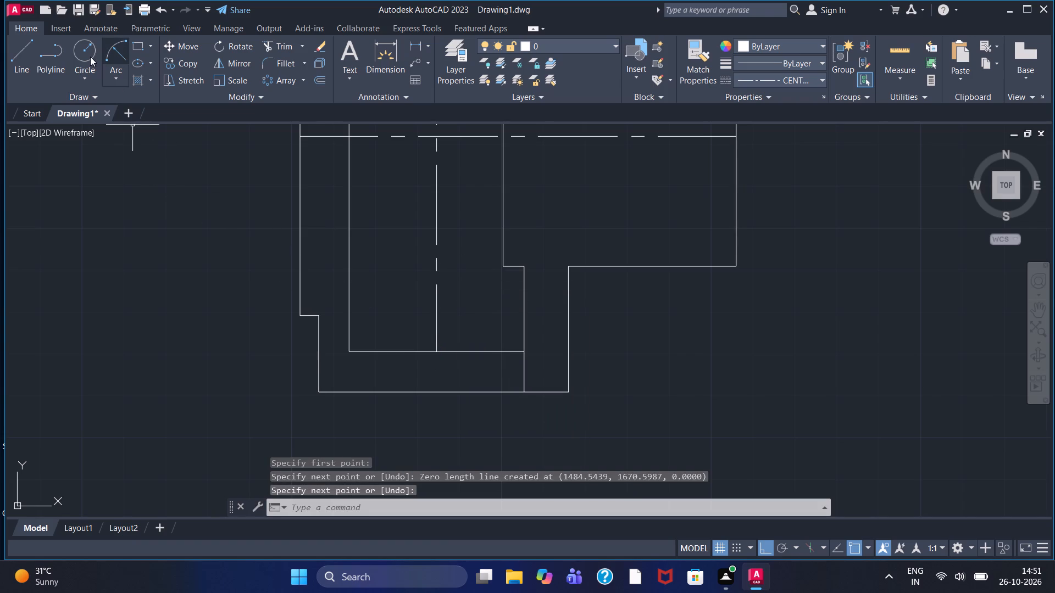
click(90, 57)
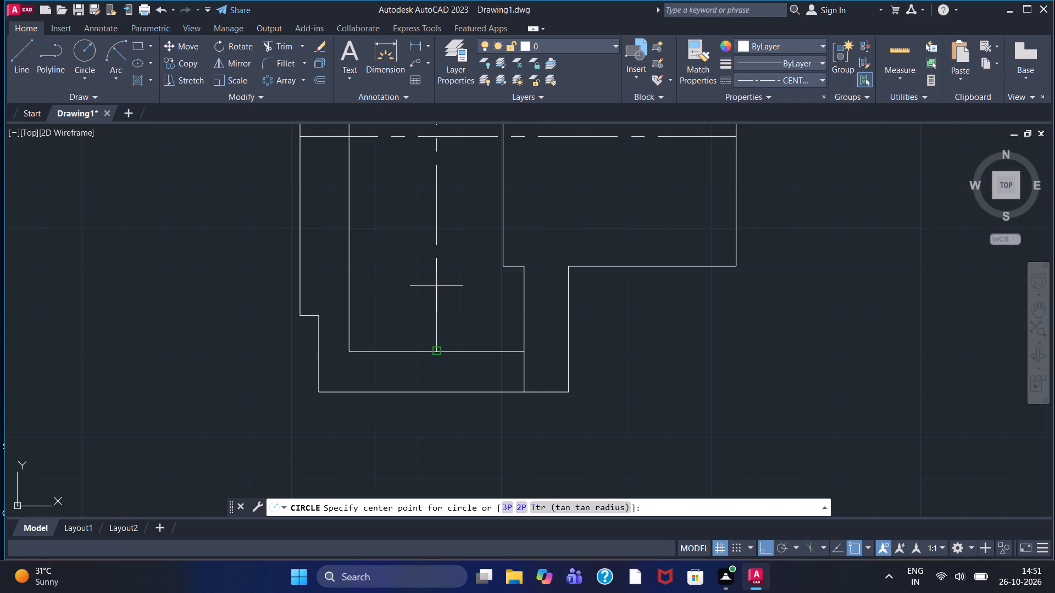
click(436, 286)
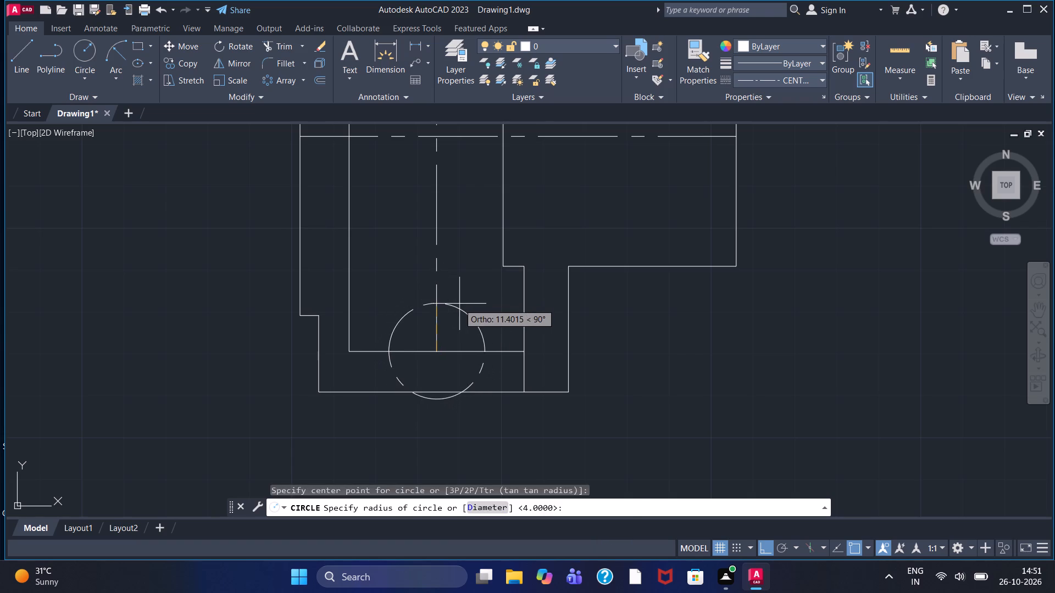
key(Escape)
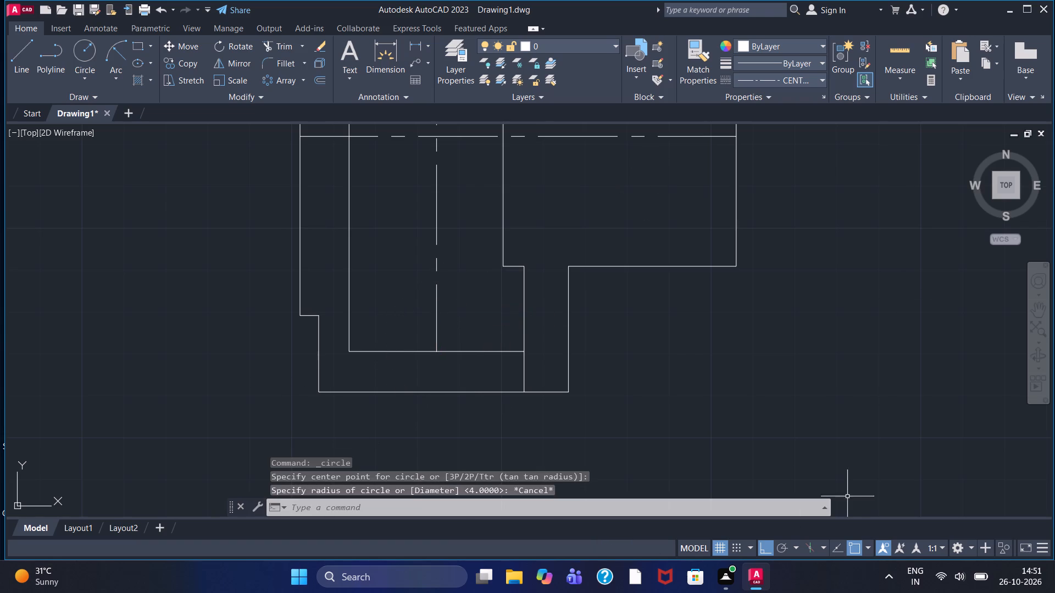
Set the current linetype to Continuous.
click(803, 76)
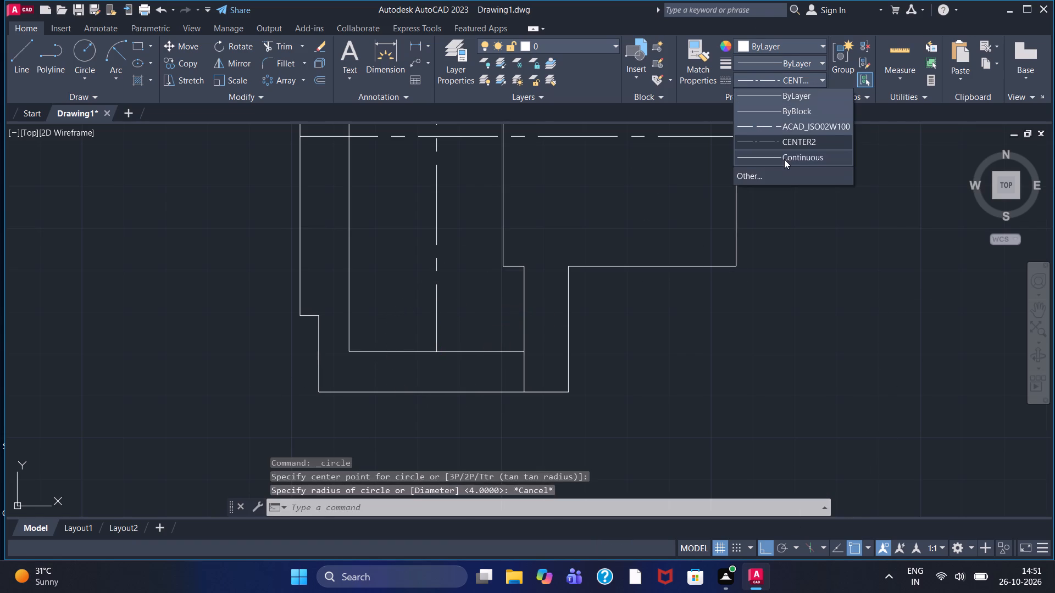
click(784, 159)
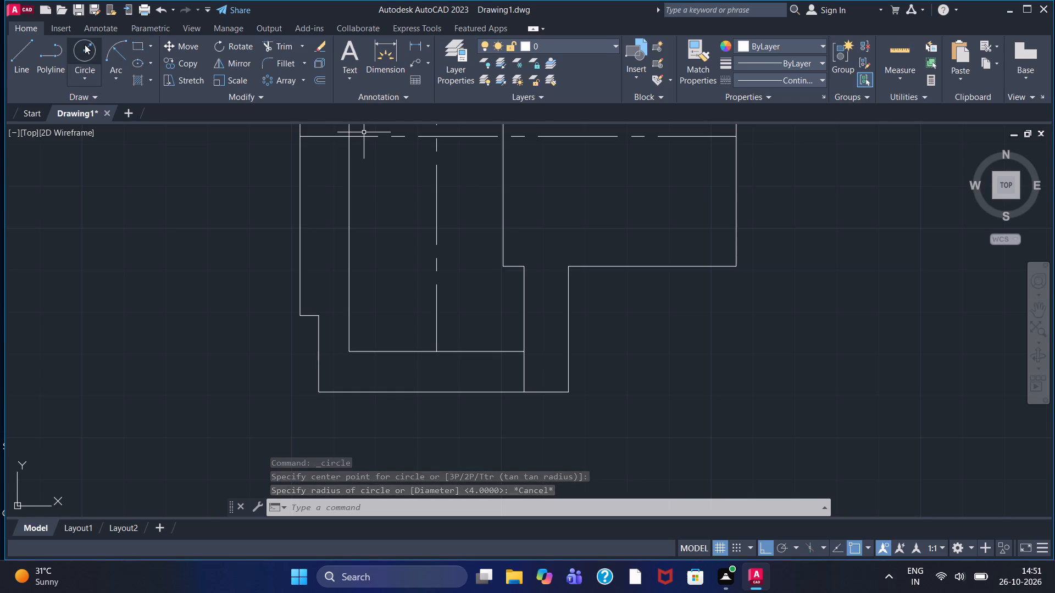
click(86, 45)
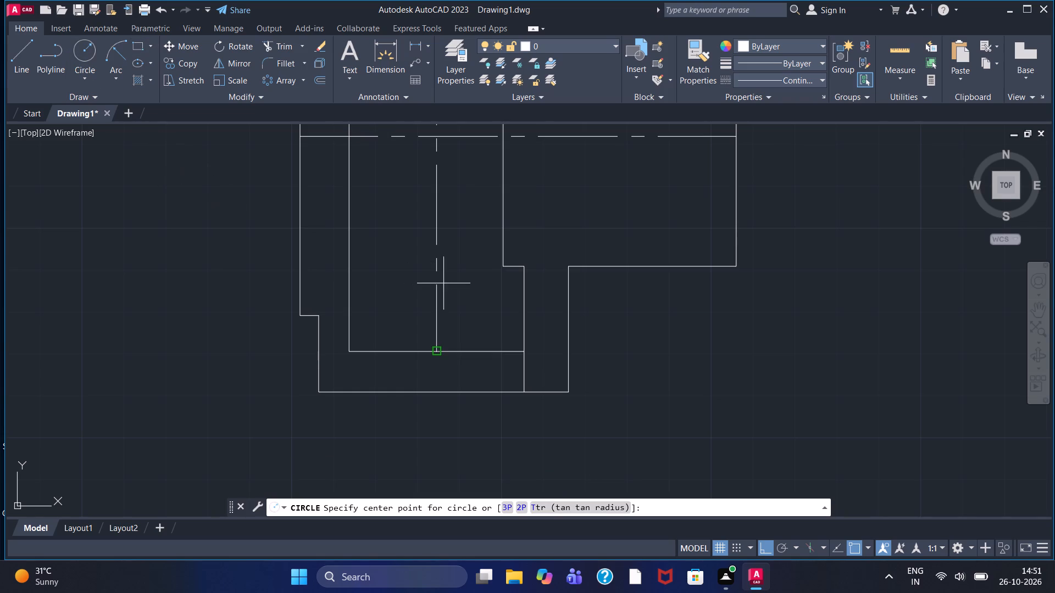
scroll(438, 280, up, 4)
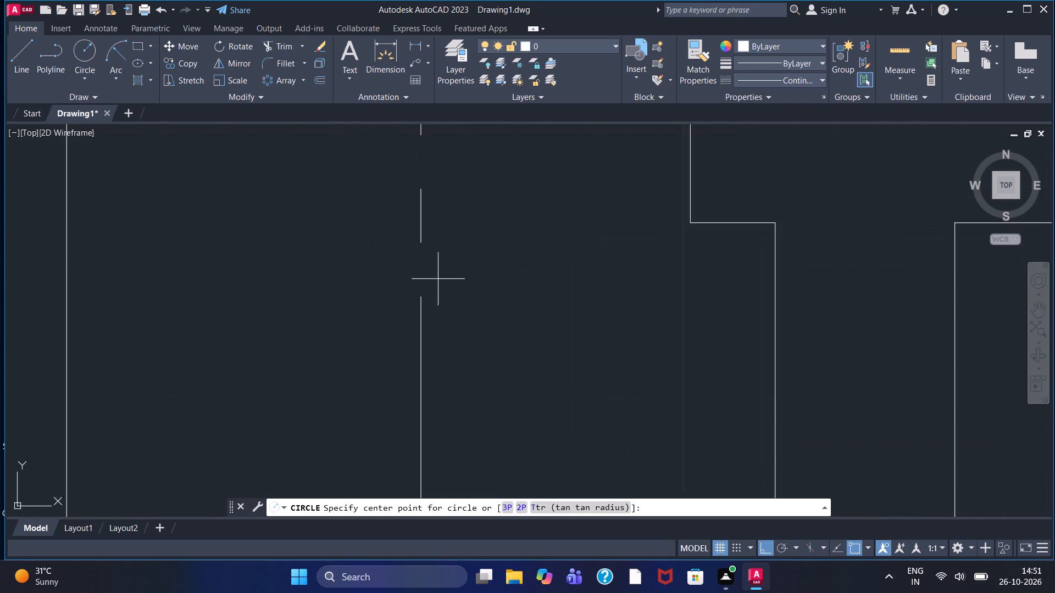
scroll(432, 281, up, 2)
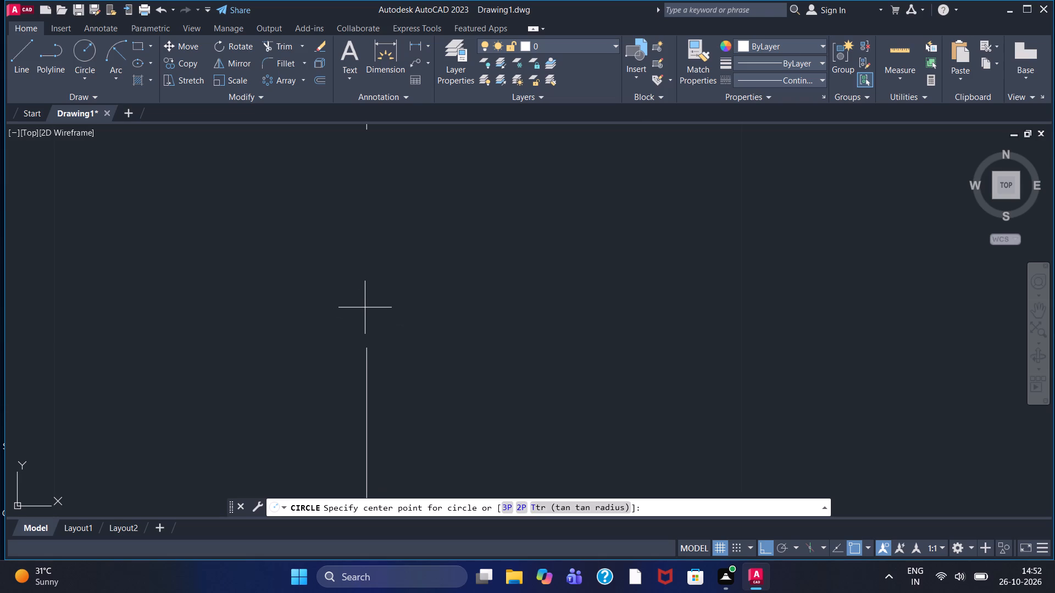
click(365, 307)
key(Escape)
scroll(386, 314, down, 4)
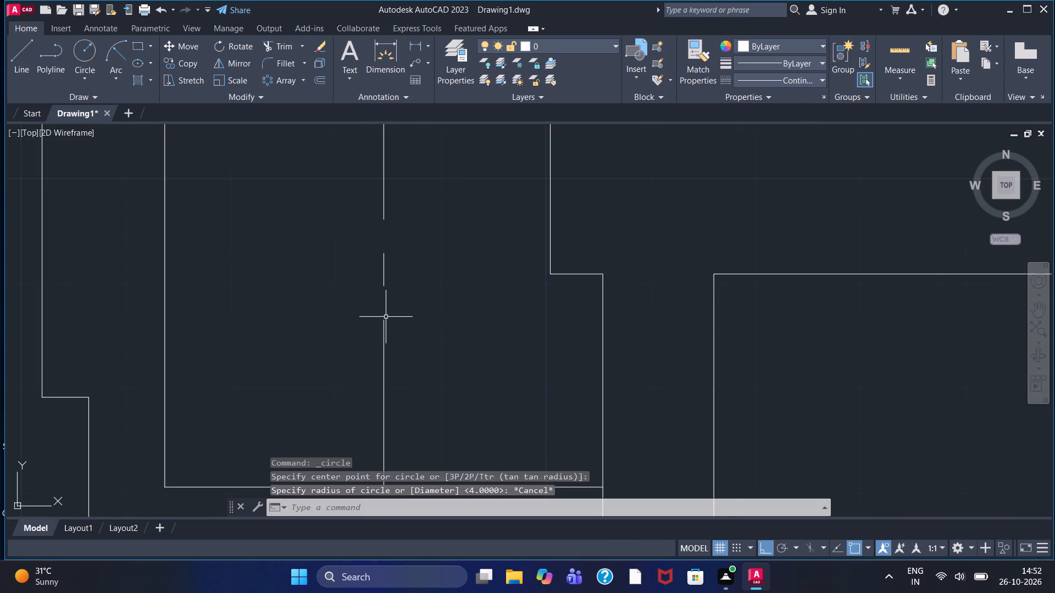
Draw a 15-unit vertical line up along the centre line from the midpoint of the side view's inner bottom line.
click(25, 38)
scroll(175, 284, down, 1)
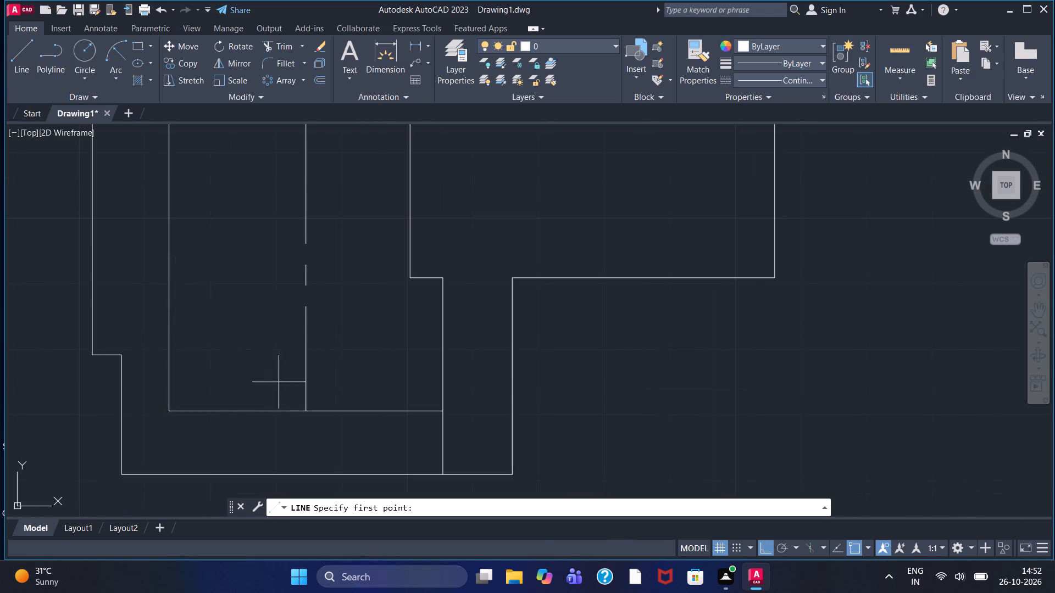
click(307, 409)
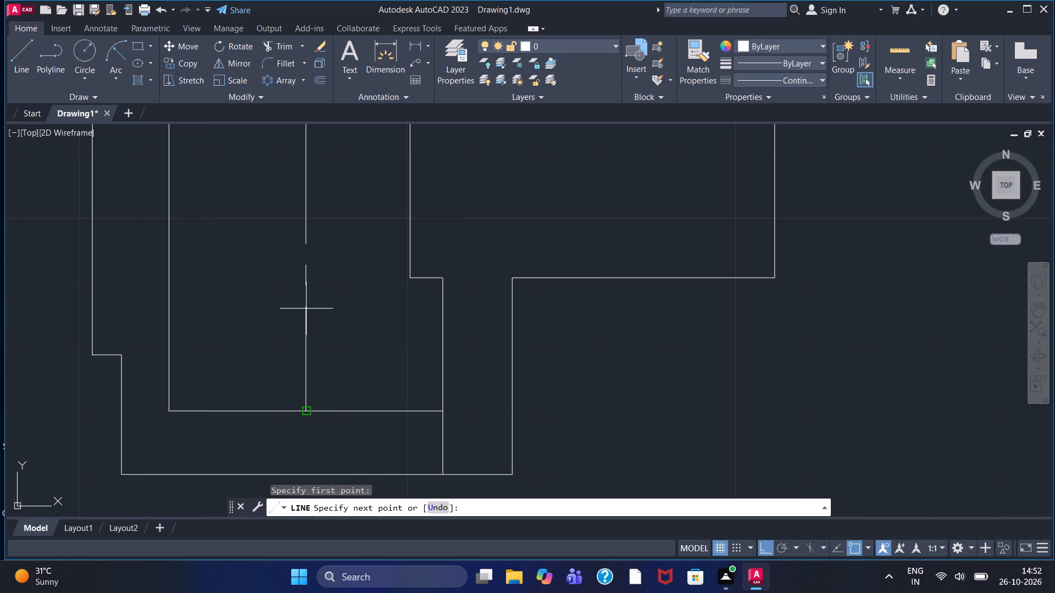
click(306, 309)
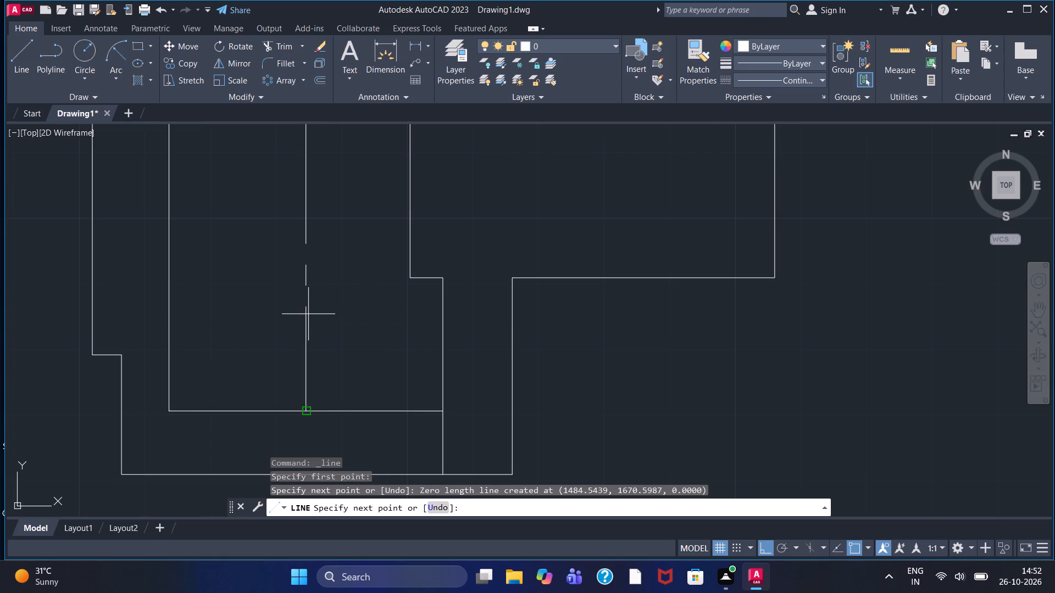
scroll(310, 322, up, 3)
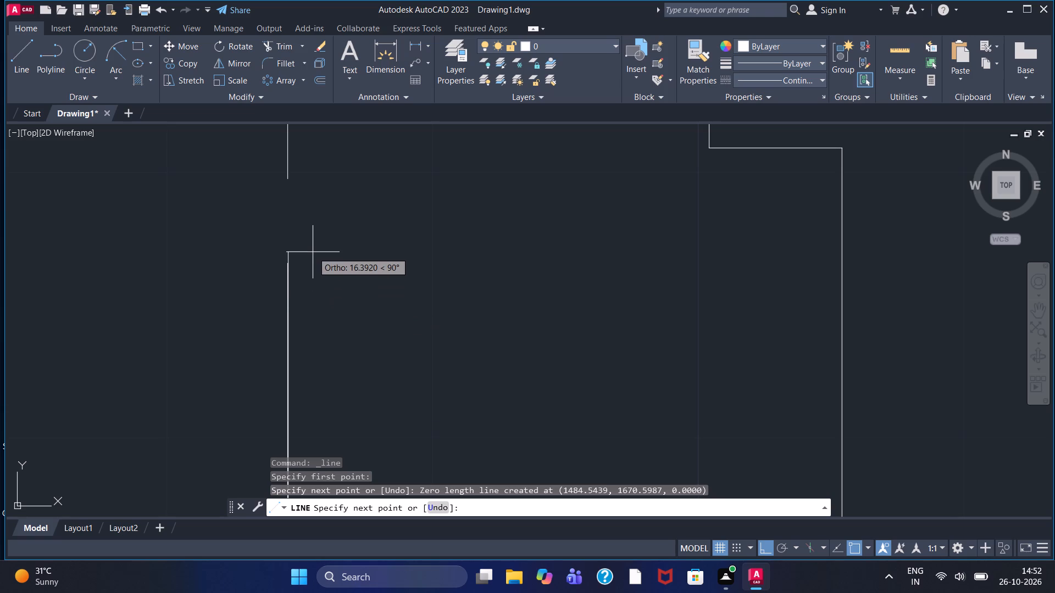
text(15)
key(Return)
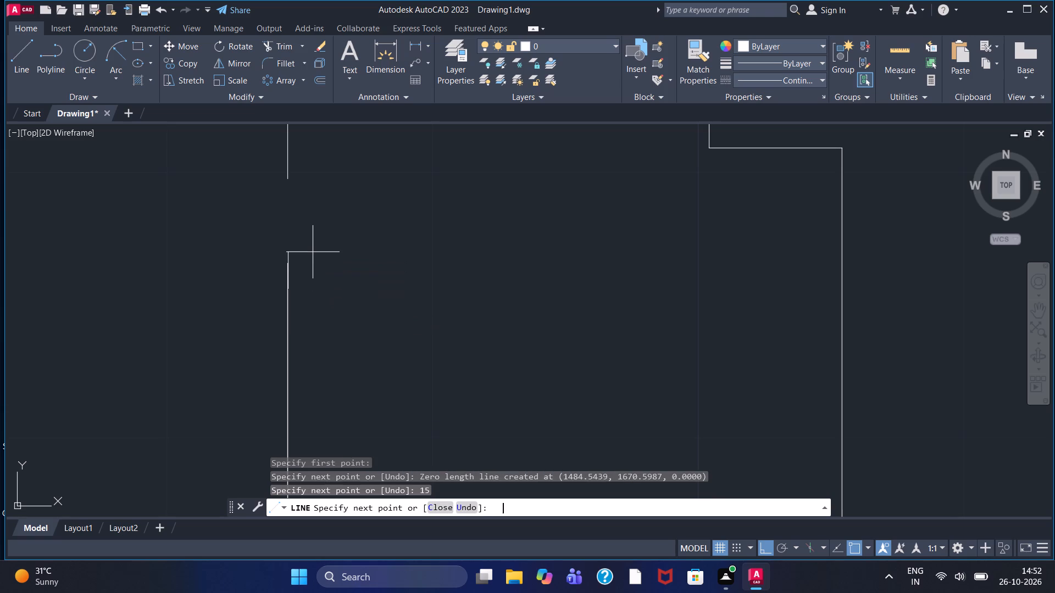
right_click(338, 259)
click(362, 268)
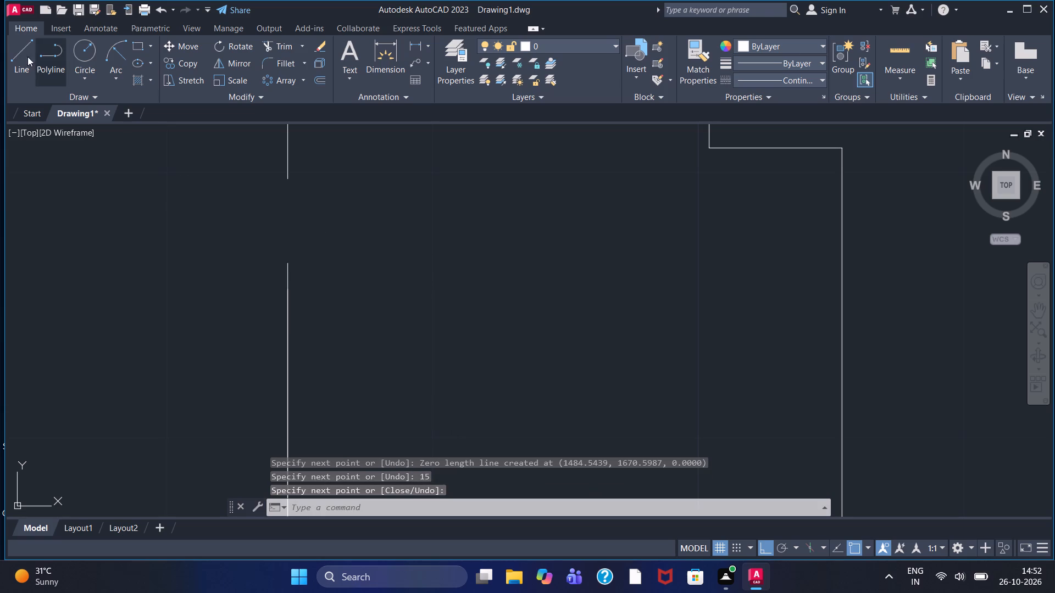
Draw two concentric circles of radius 4 and radius 3 centred on the upper end of the 15-unit line.
click(80, 48)
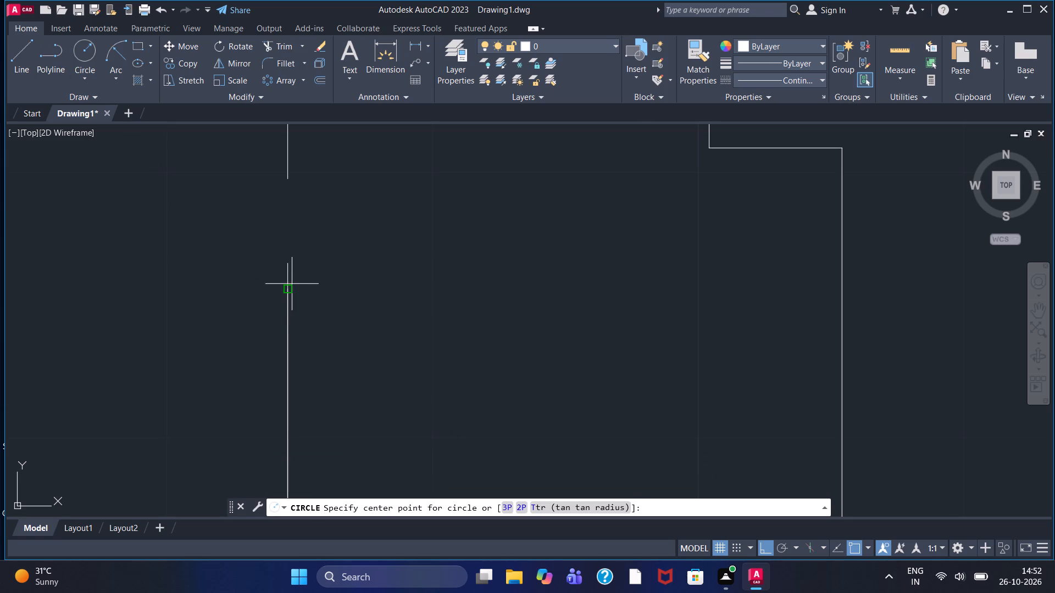
click(292, 284)
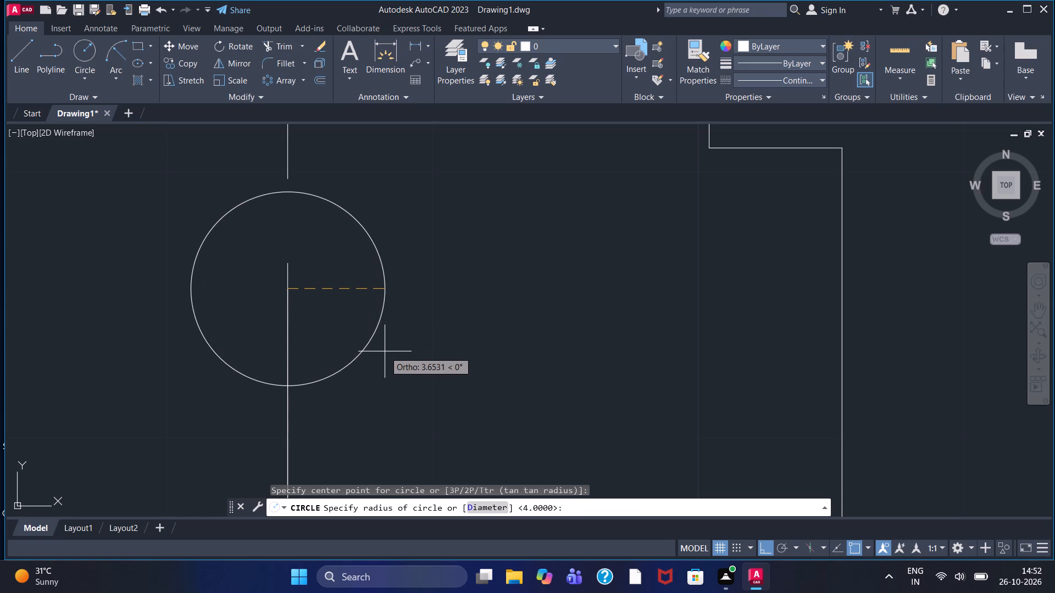
key(4)
key(Return)
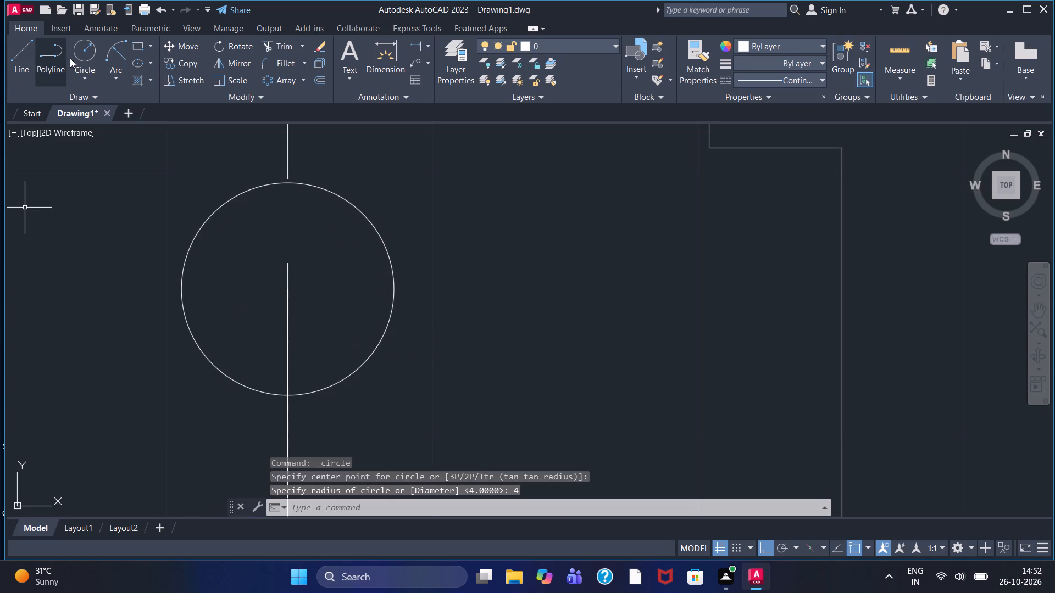
click(87, 53)
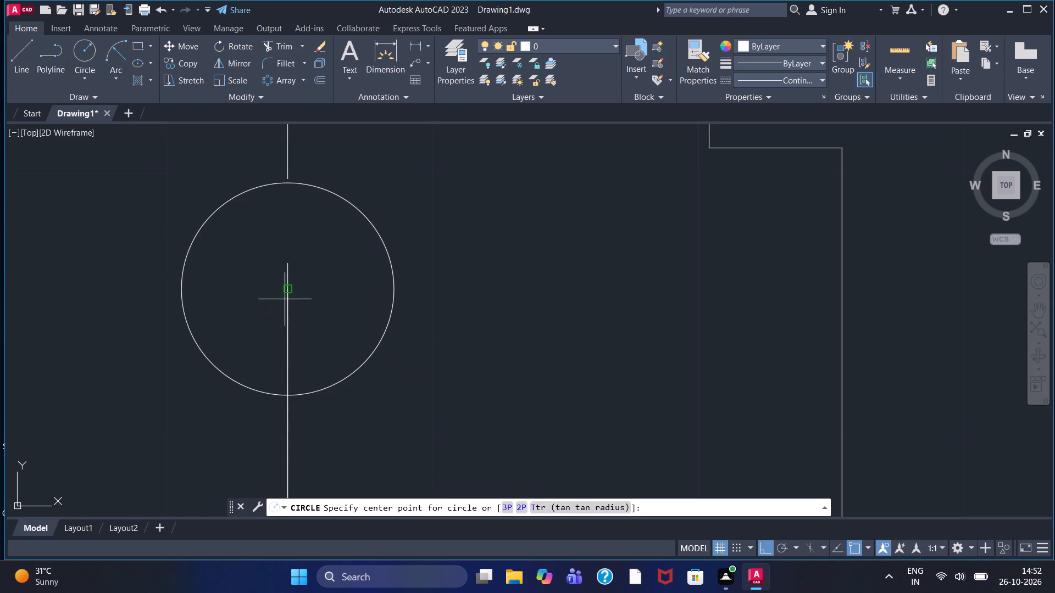
click(287, 291)
key(3)
key(Return)
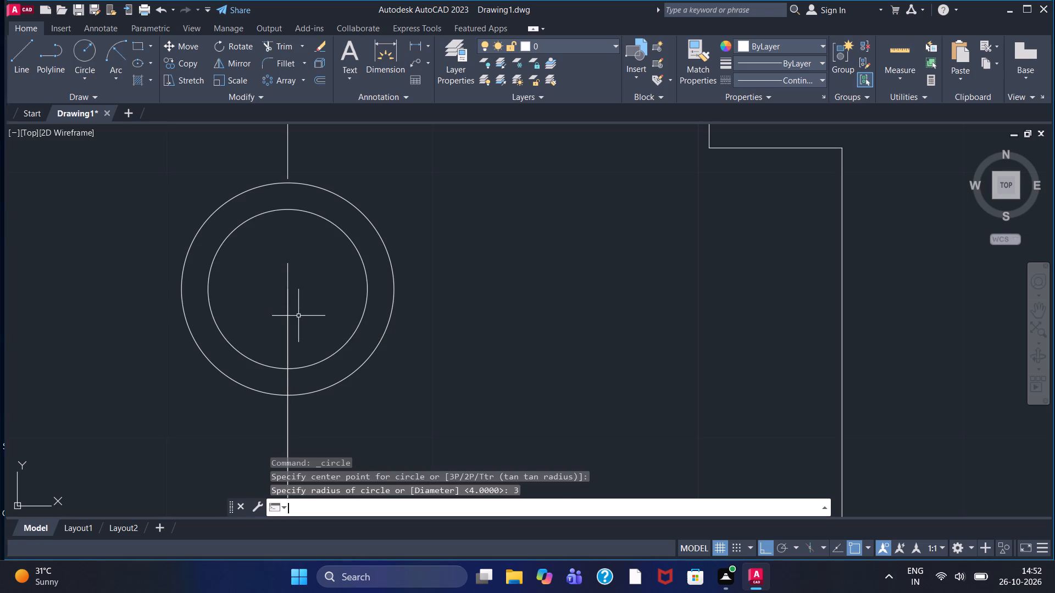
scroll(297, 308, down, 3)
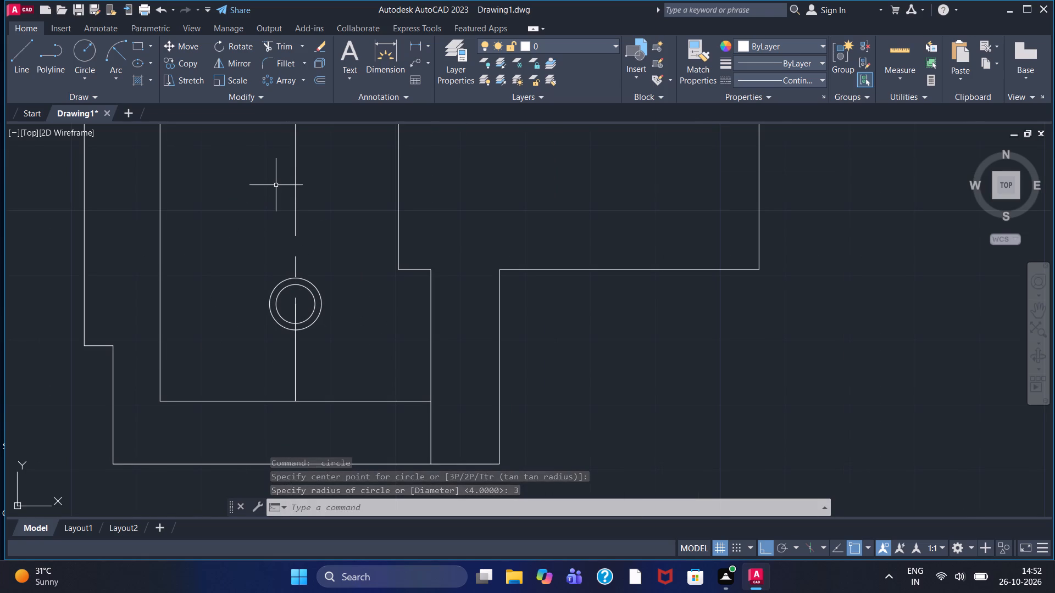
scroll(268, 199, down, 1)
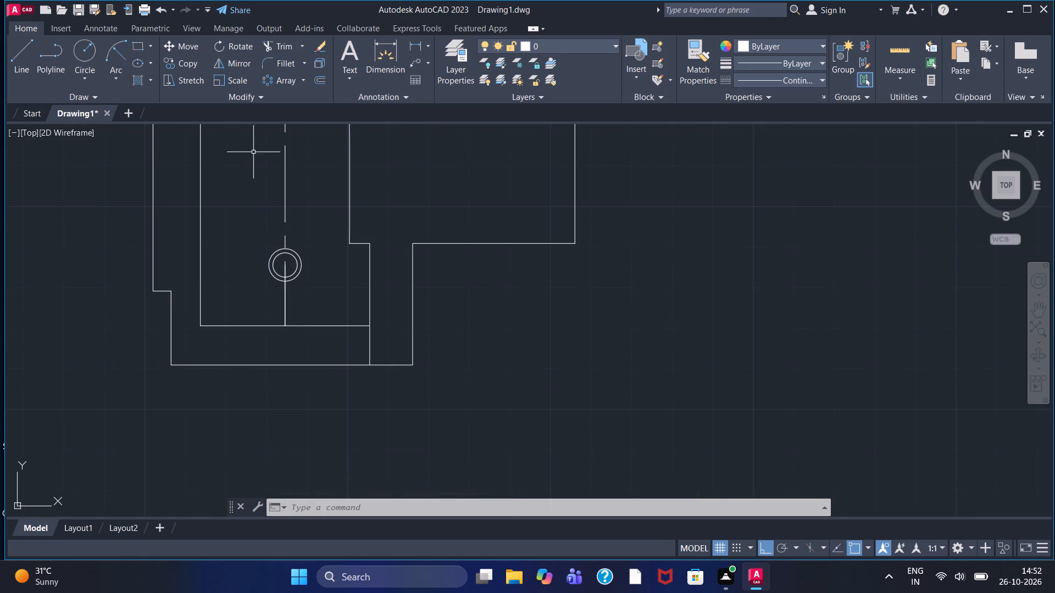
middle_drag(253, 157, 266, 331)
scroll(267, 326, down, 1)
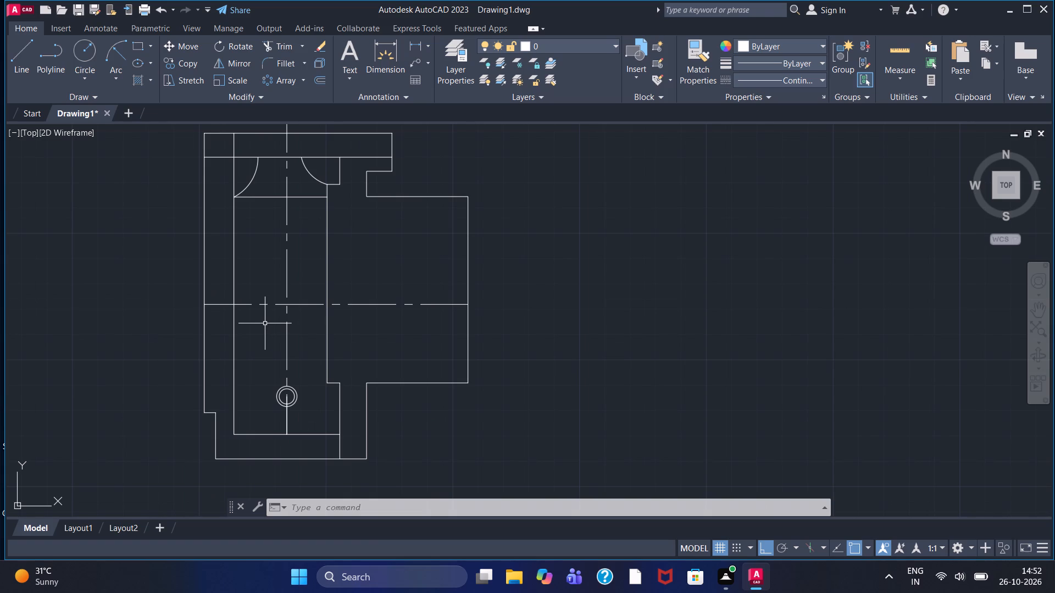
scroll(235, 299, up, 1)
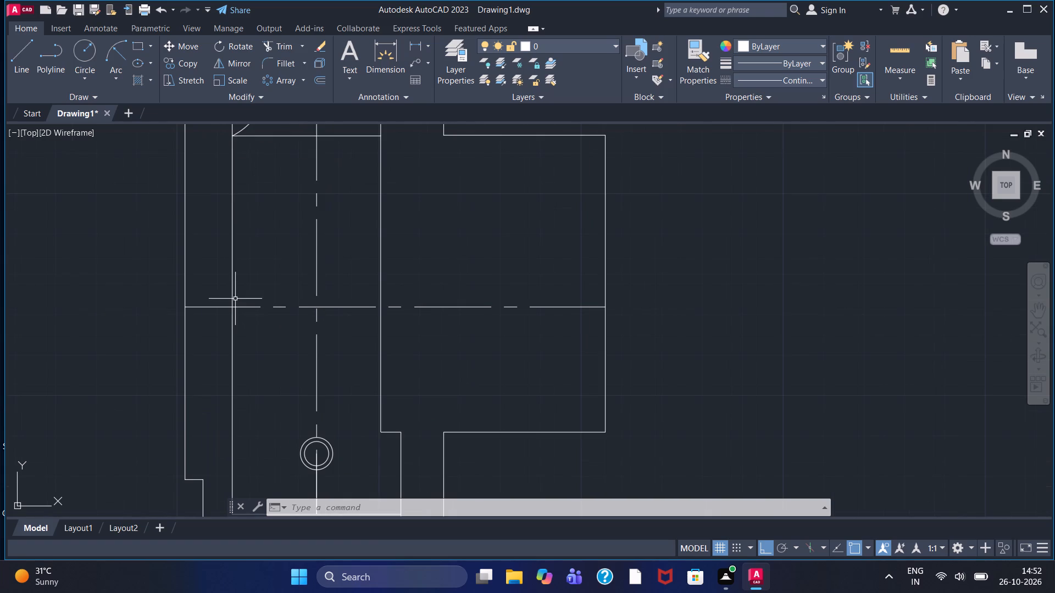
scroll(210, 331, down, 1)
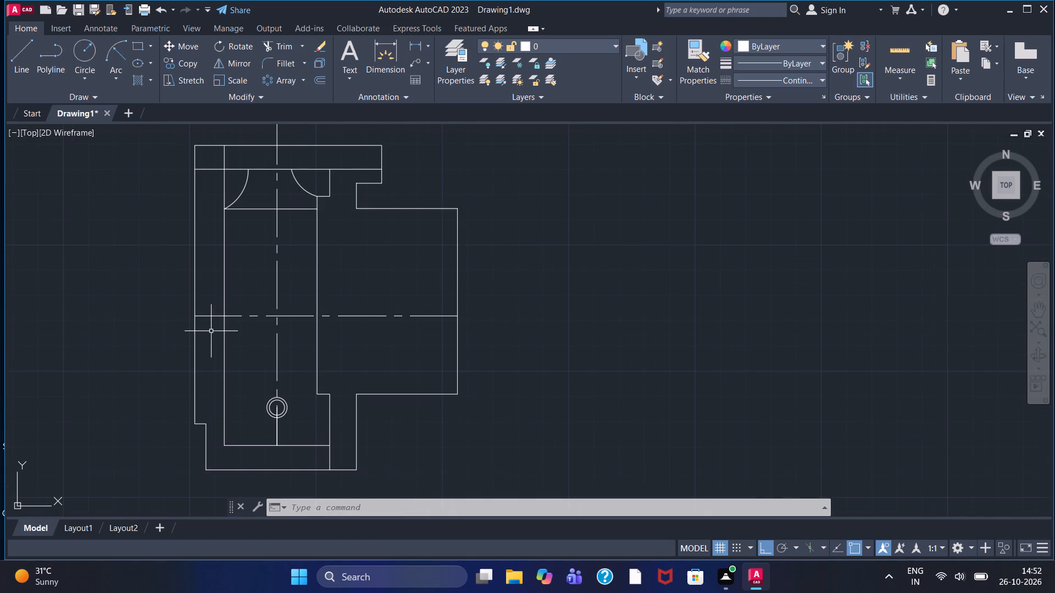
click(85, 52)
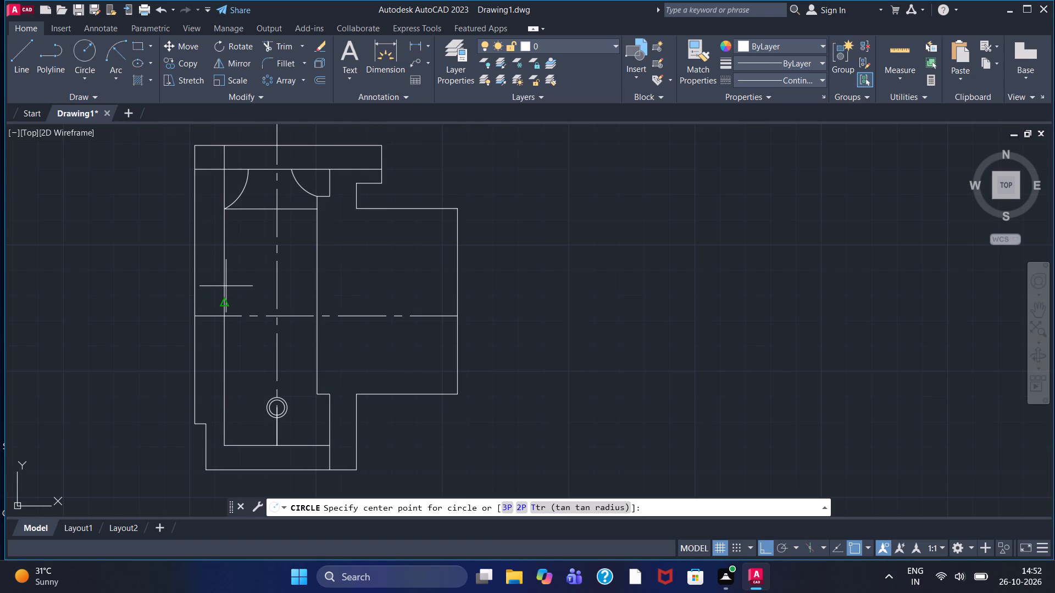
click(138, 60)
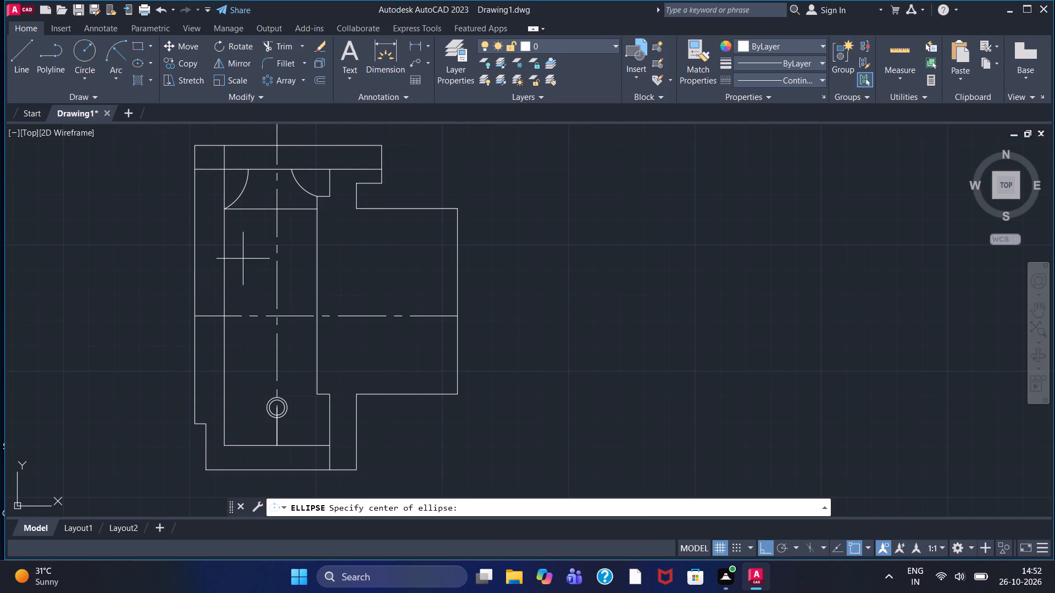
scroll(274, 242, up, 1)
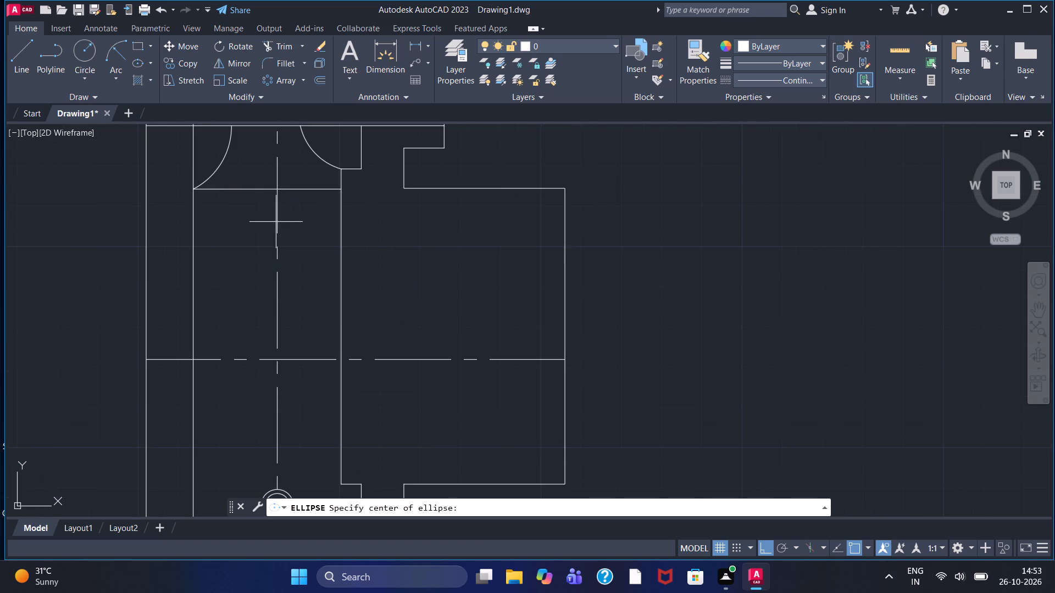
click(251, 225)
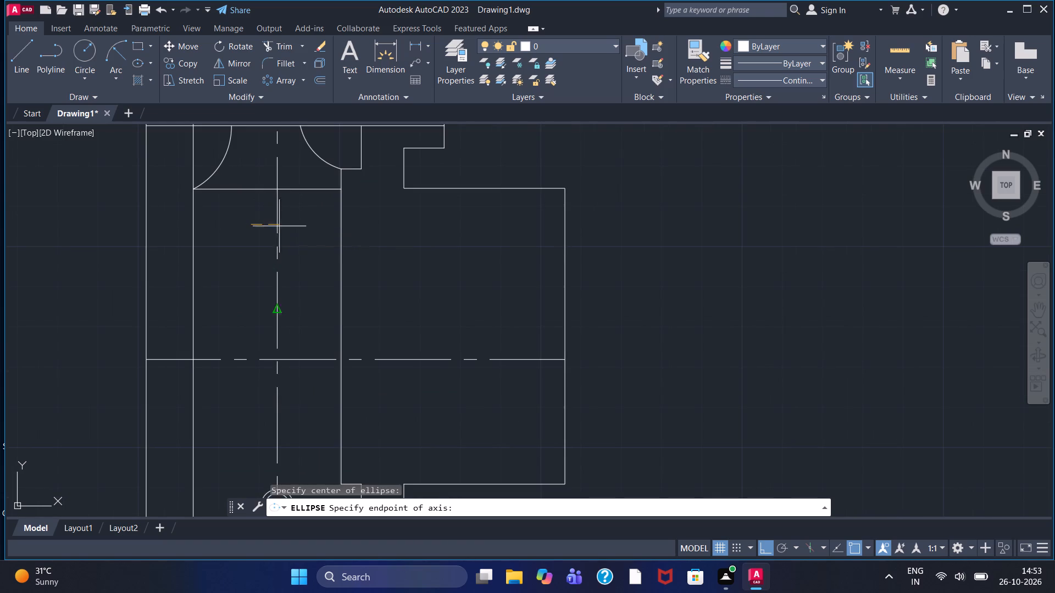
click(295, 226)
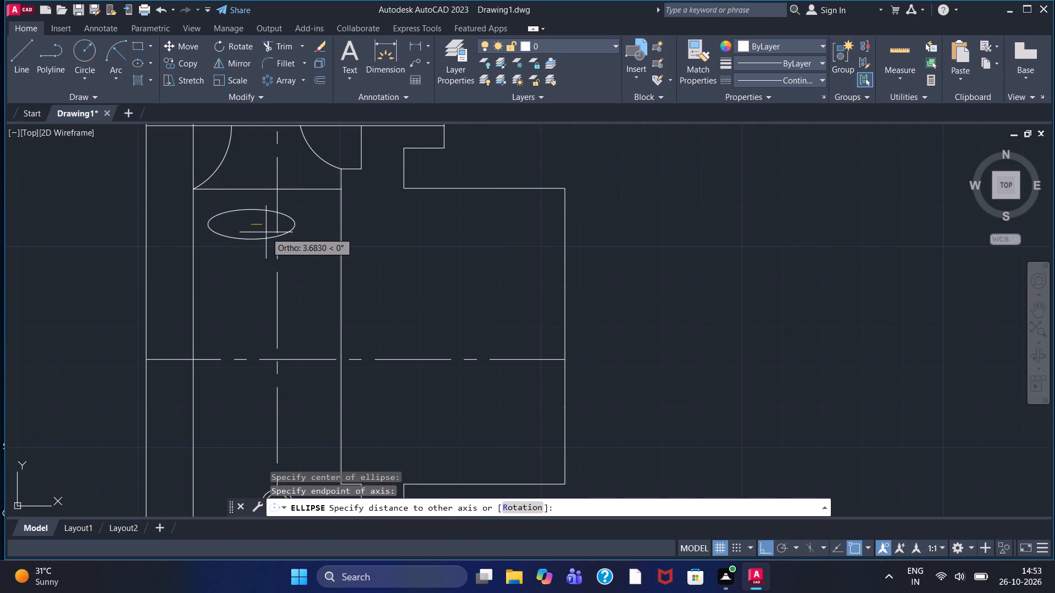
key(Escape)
Draw a small horizontal centre-point ellipse across the vertical centre line below the arcs, with a minor half-axis of about 2.5.
click(136, 61)
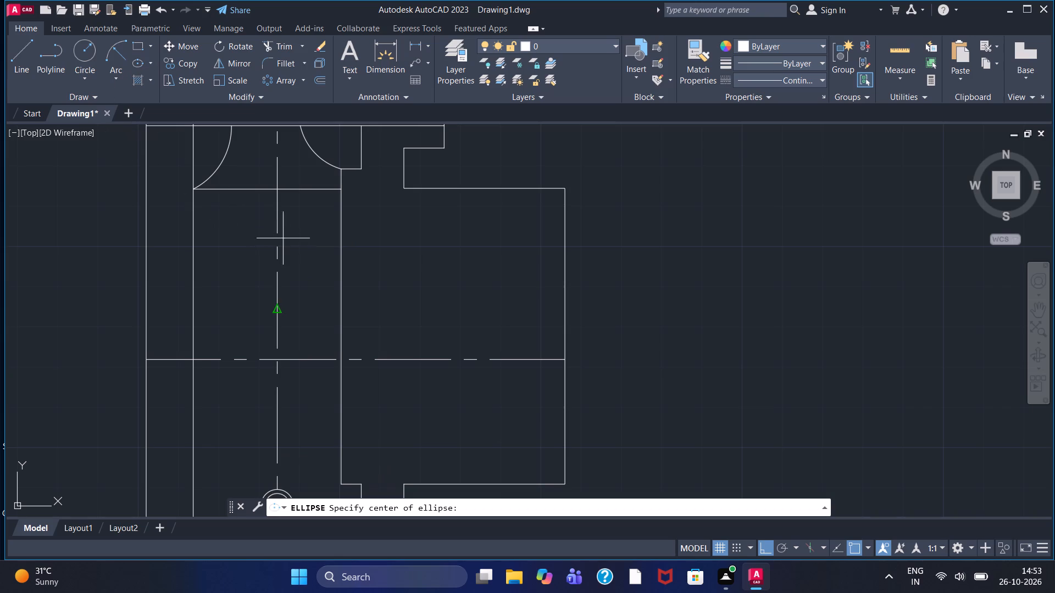
click(263, 228)
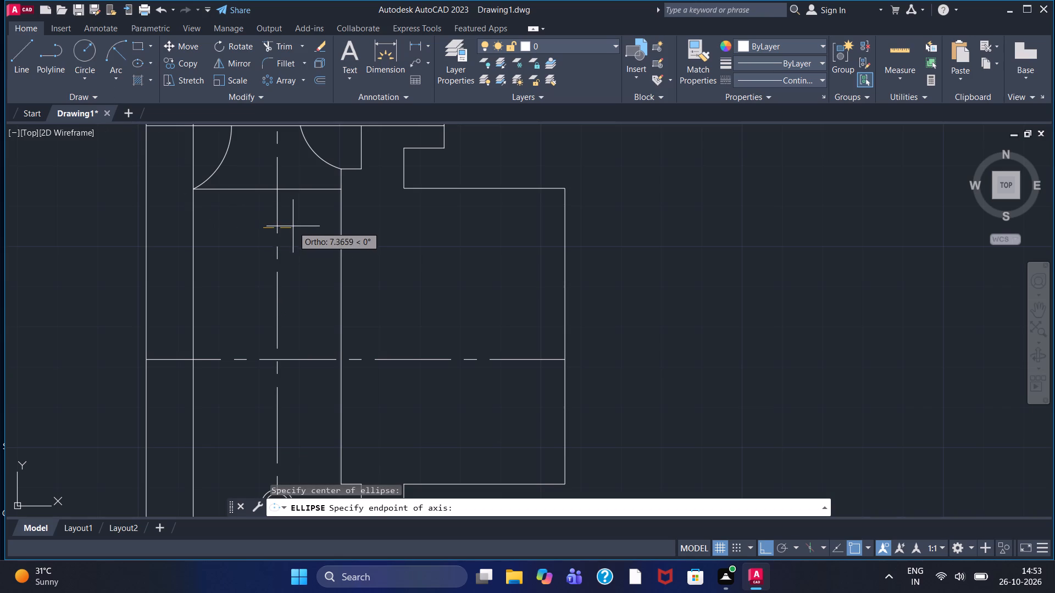
click(291, 227)
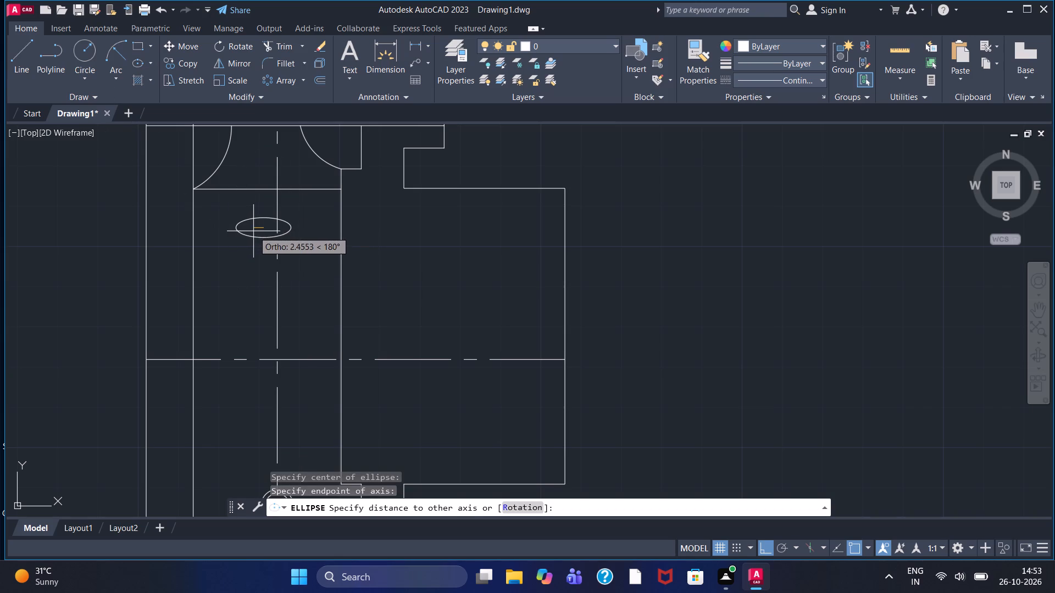
click(253, 231)
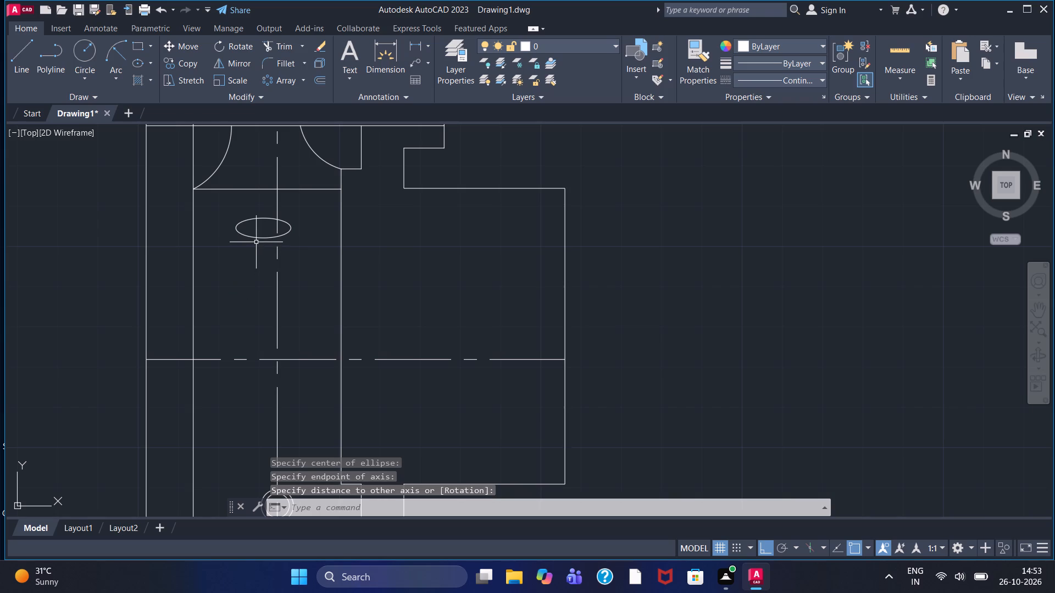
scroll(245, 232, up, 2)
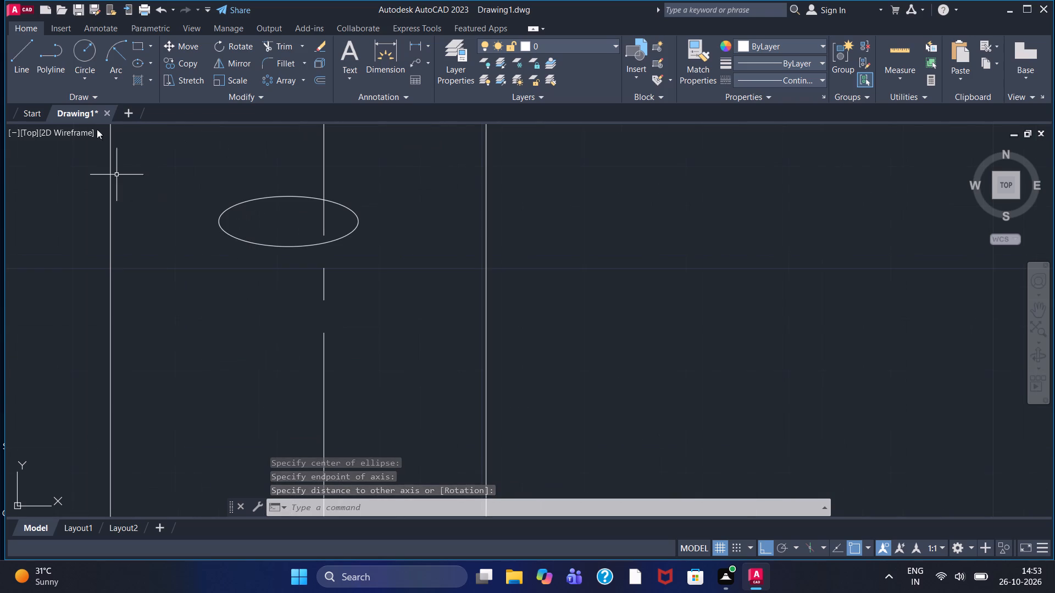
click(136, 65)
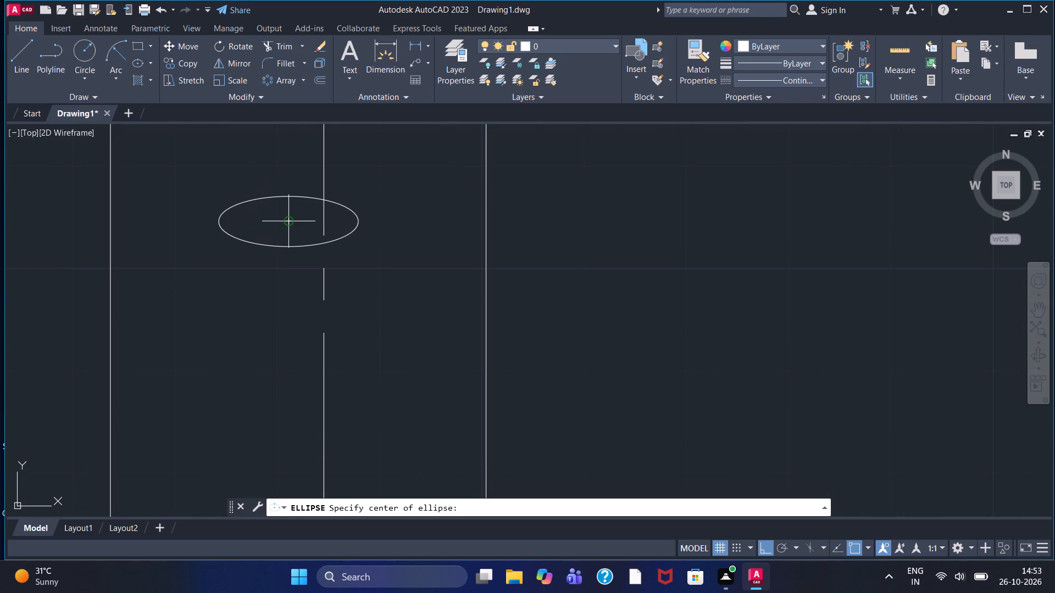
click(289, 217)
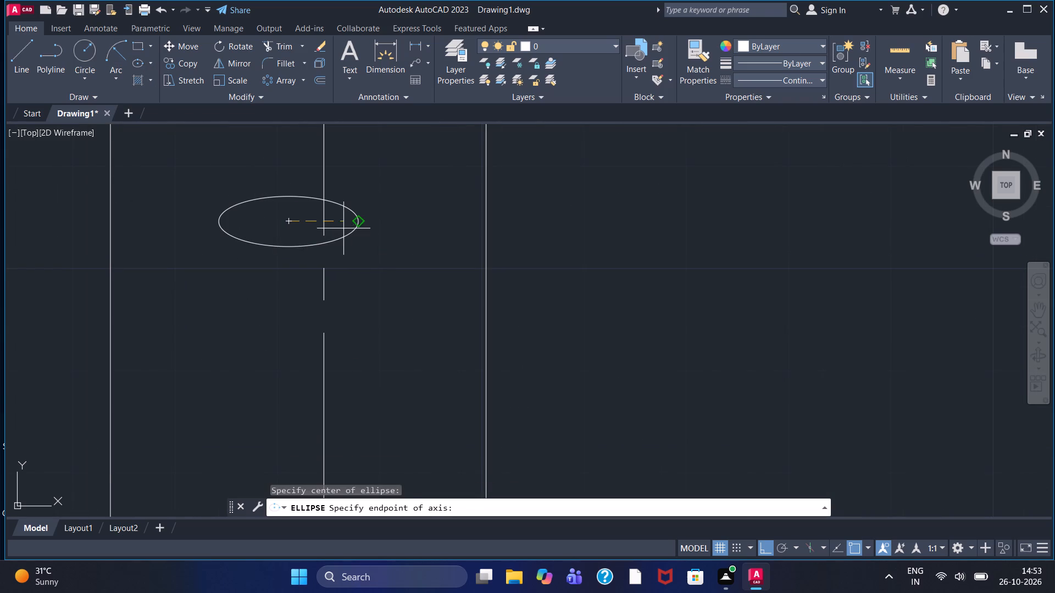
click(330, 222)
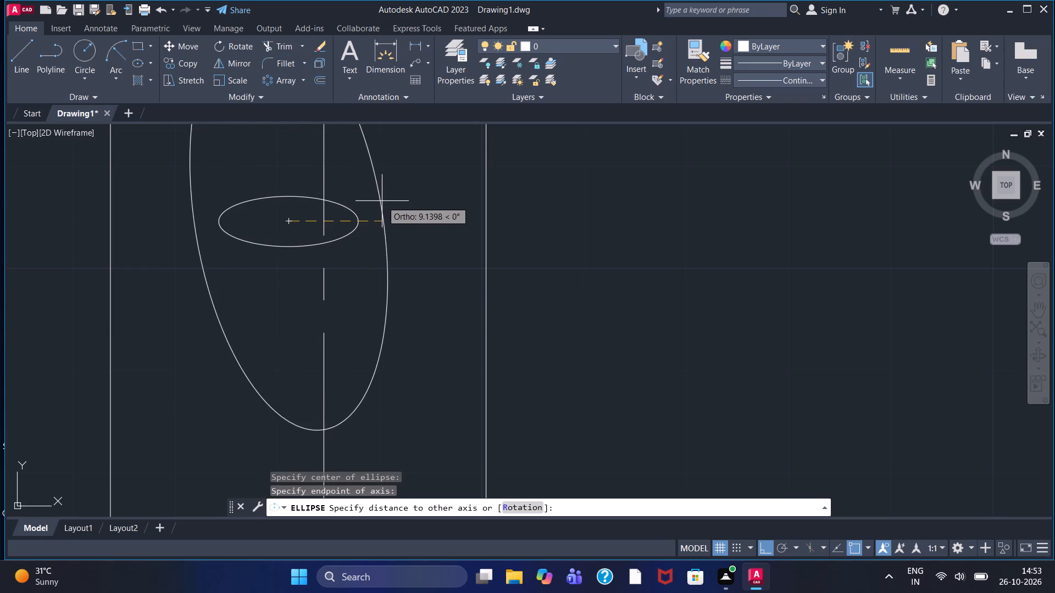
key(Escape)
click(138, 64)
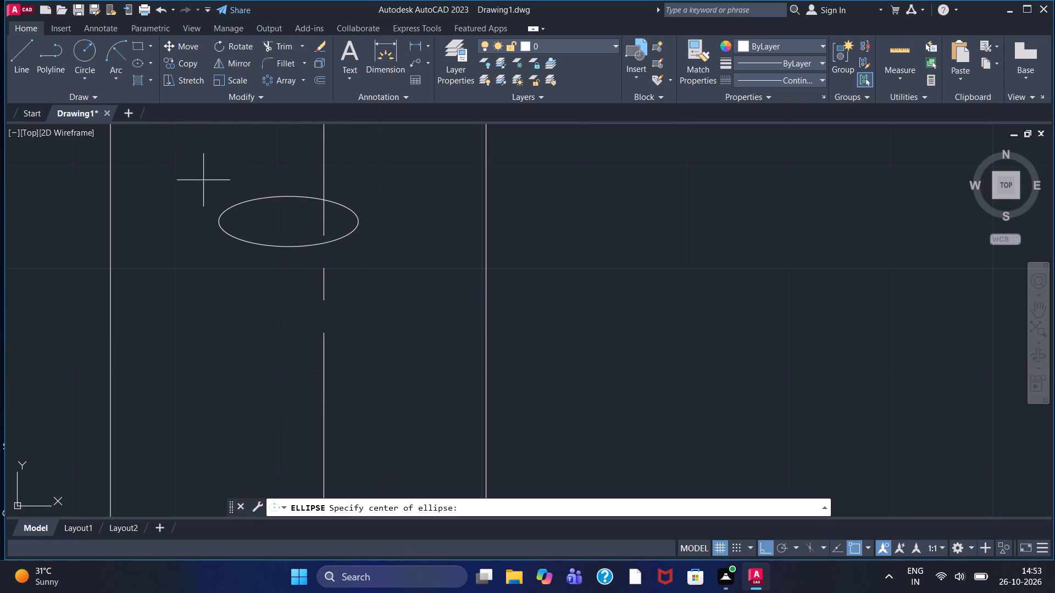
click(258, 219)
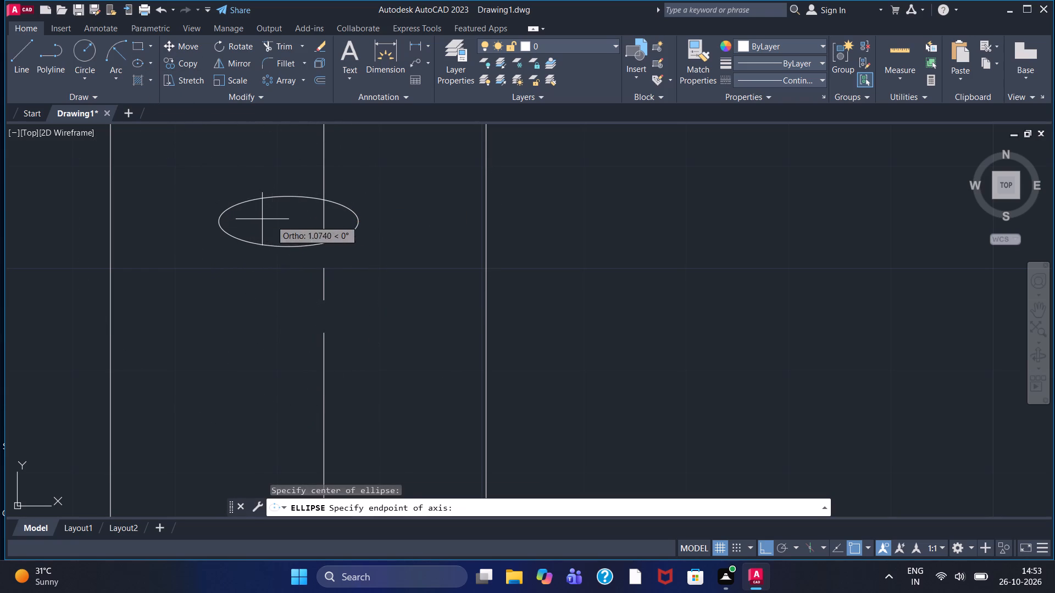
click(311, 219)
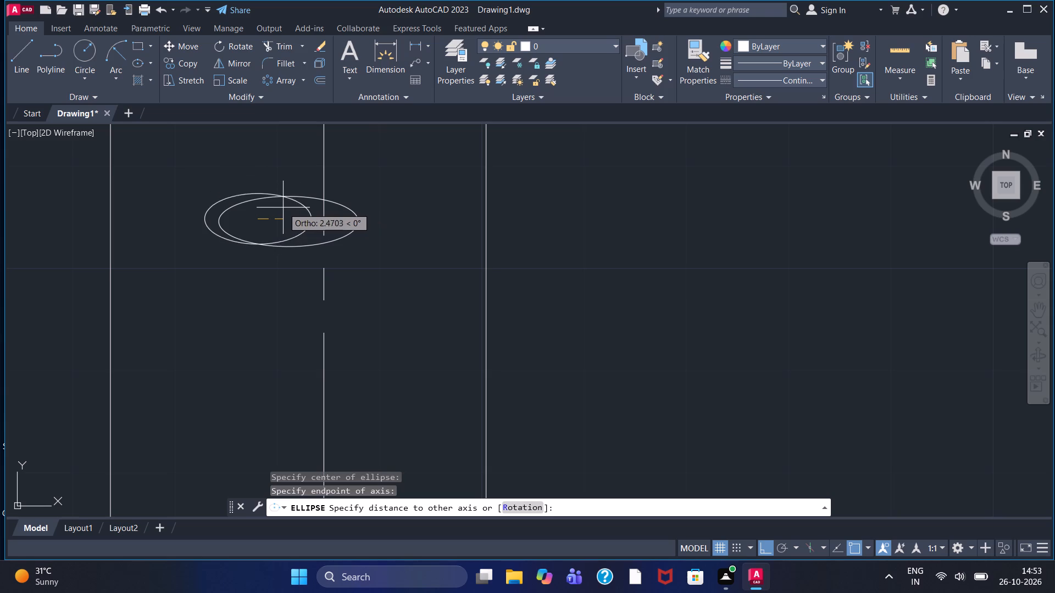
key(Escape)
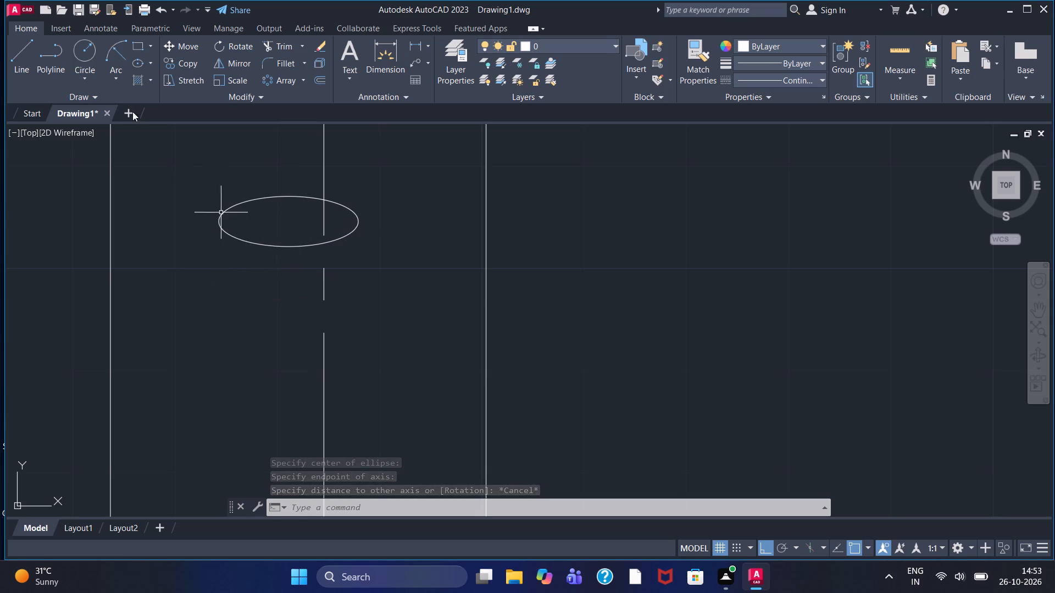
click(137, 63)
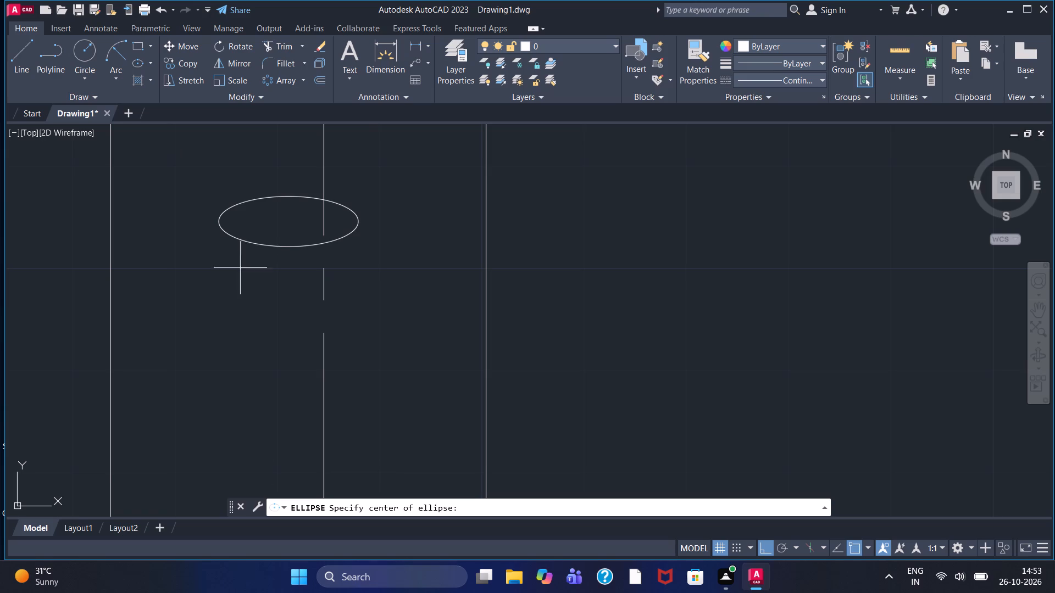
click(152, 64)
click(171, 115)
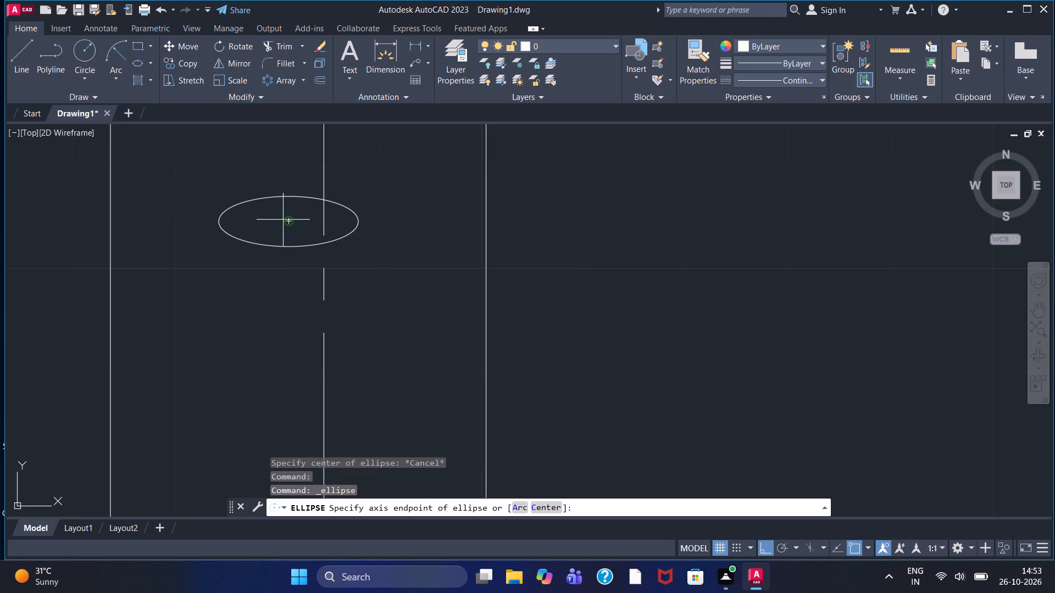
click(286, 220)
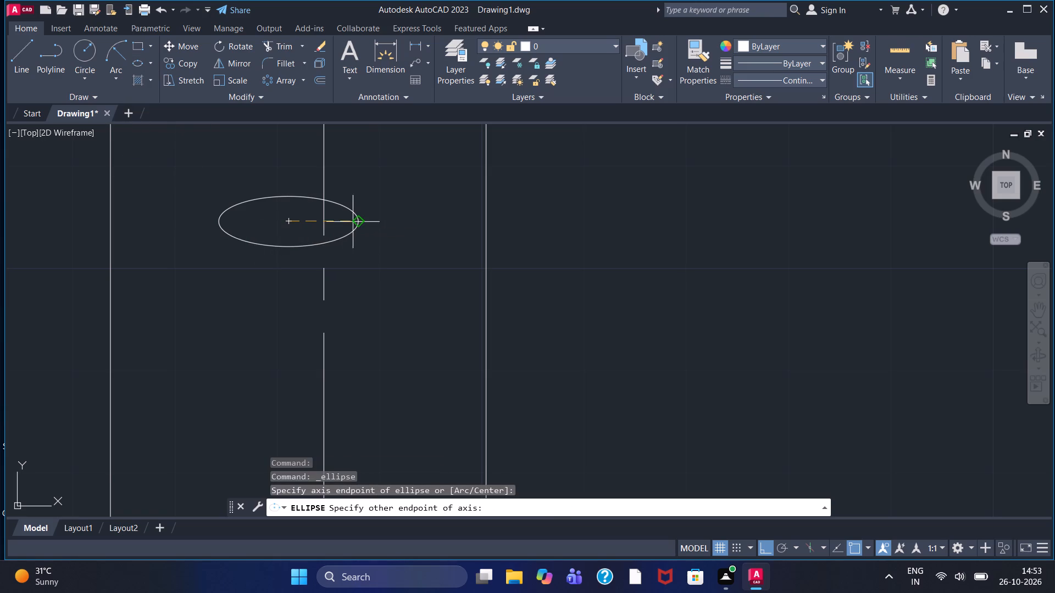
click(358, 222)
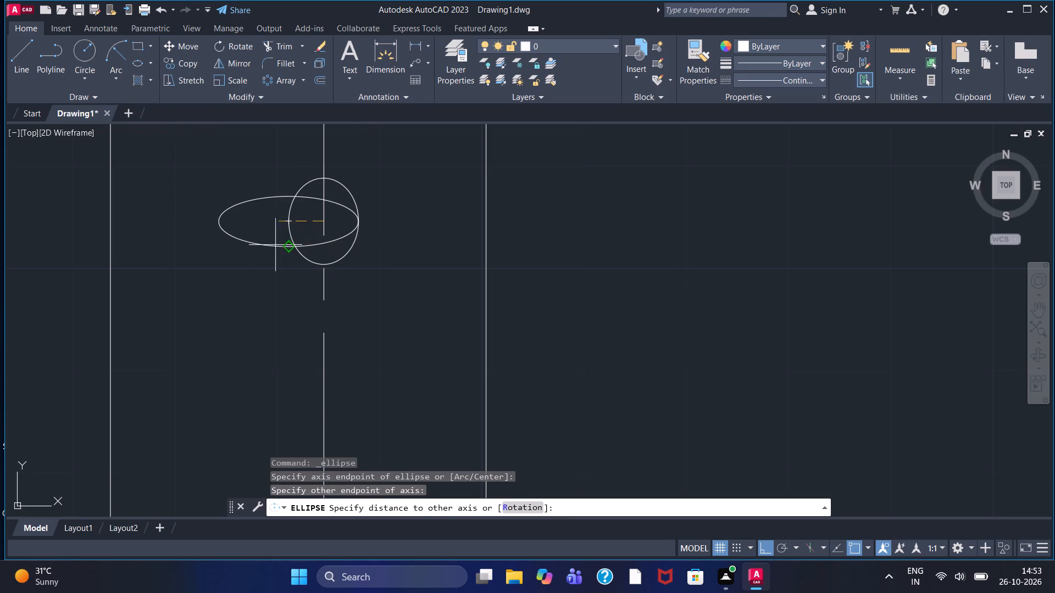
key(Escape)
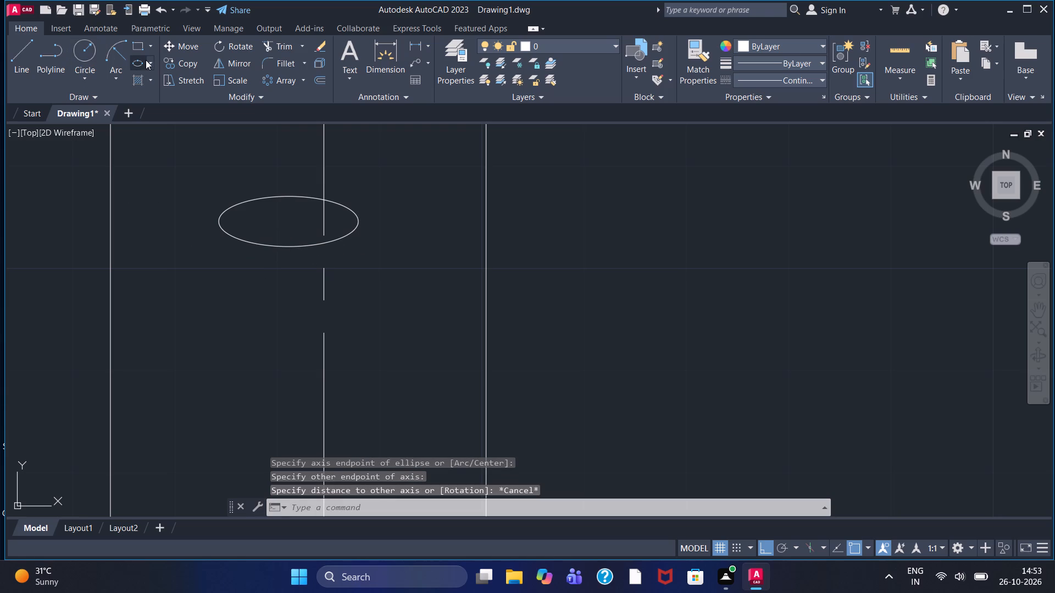
Draw a second, taller ellipse around the small horizontal ellipse, sharing both endpoints of its major axis.
click(140, 62)
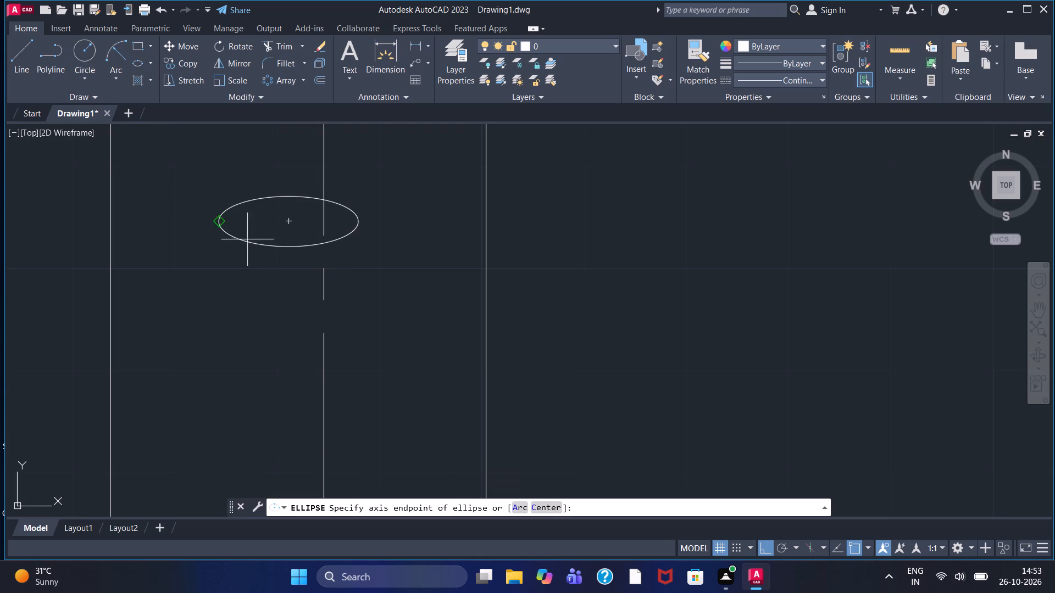
click(225, 225)
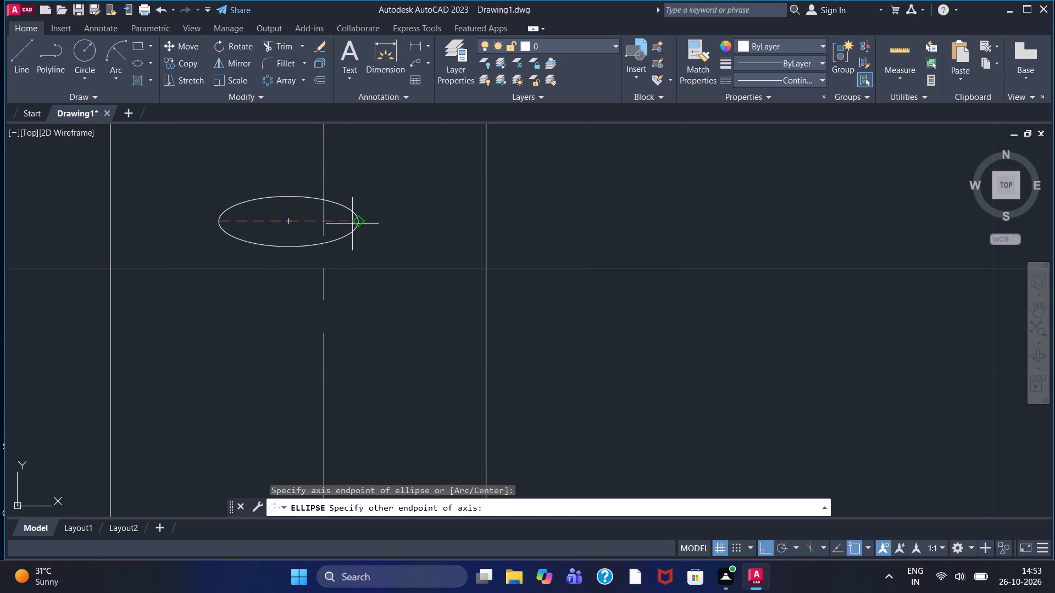
click(358, 223)
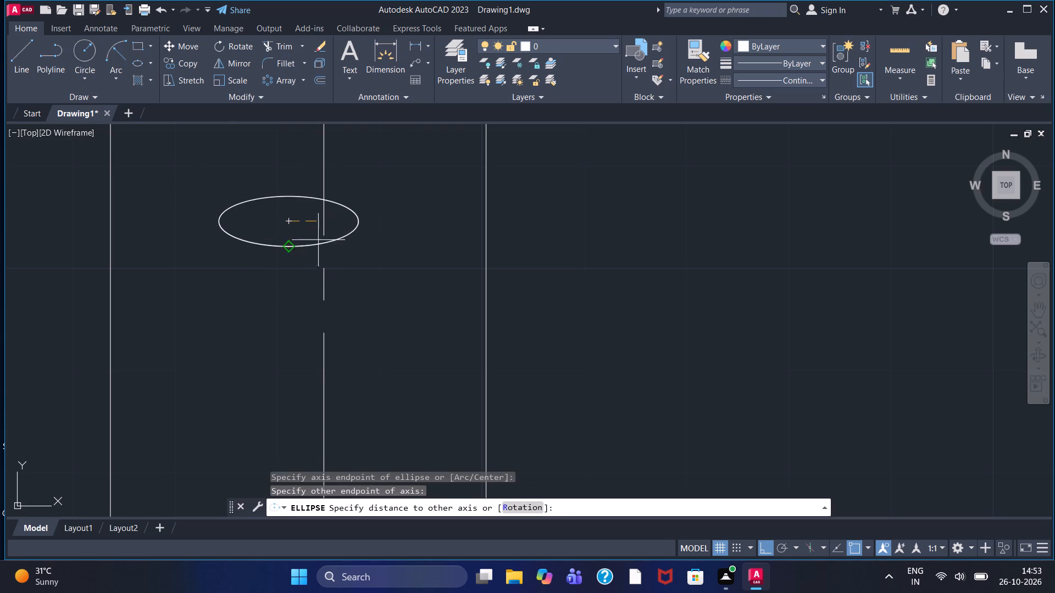
click(334, 192)
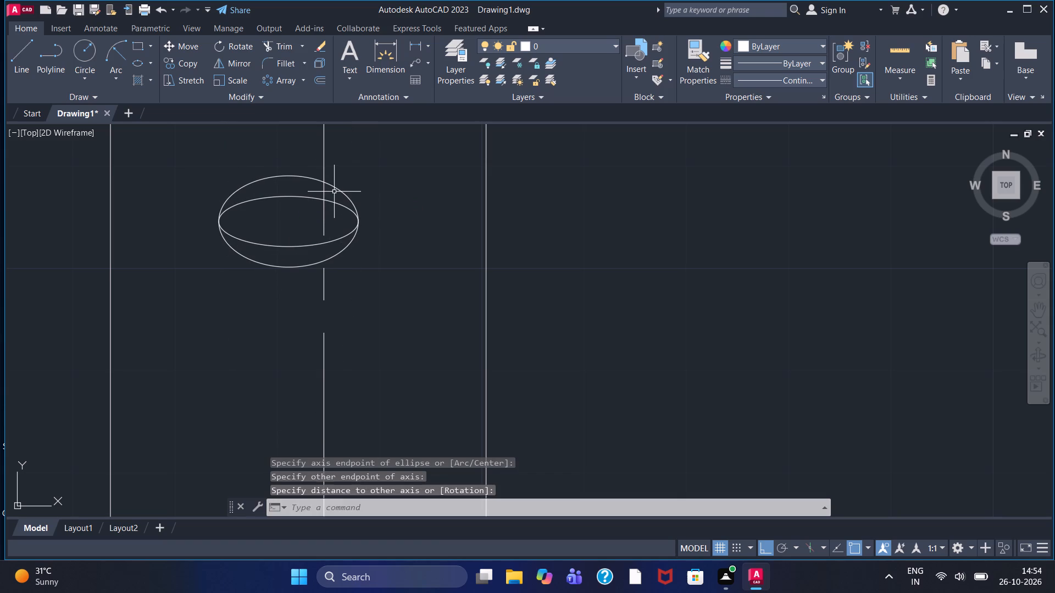
Examine the two nested ellipses and the surrounding upper outlines of the side view.
scroll(332, 212, down, 1)
scroll(333, 217, up, 2)
scroll(310, 203, down, 1)
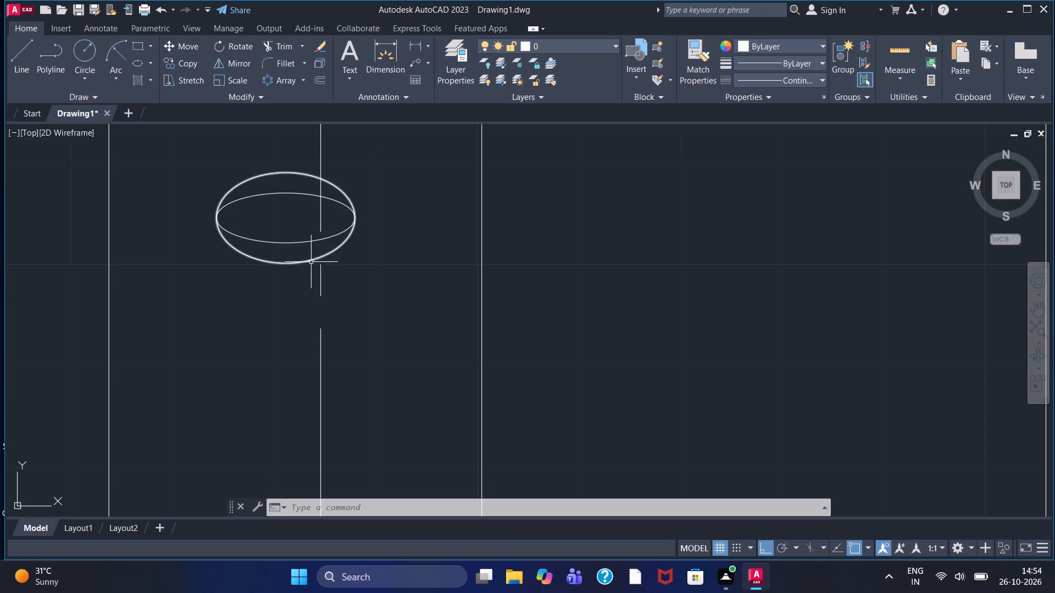
scroll(306, 269, down, 1)
scroll(306, 269, up, 2)
middle_drag(270, 230, 274, 233)
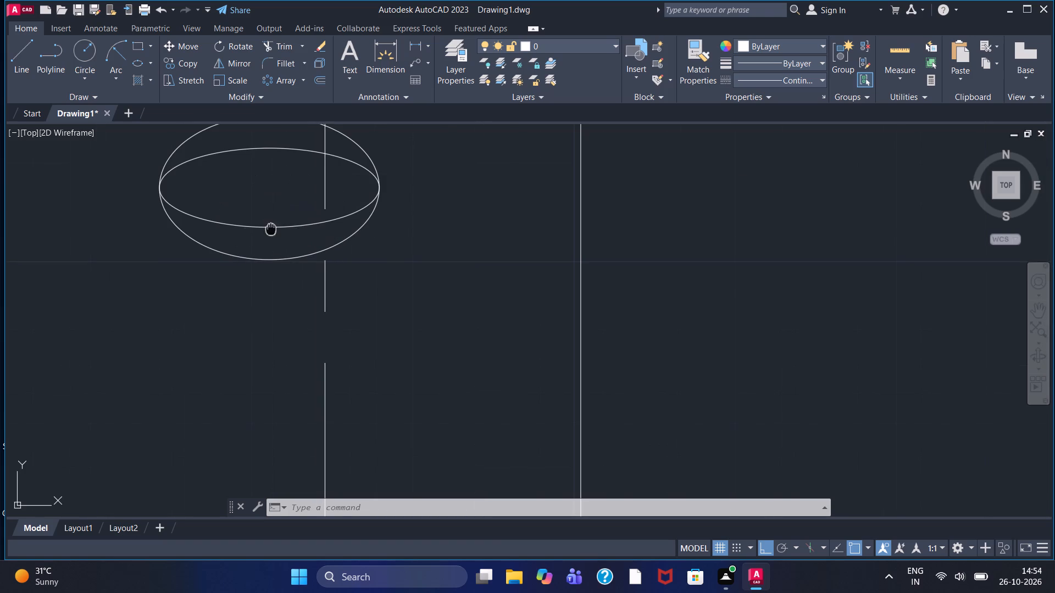
middle_drag(274, 233, 314, 306)
scroll(314, 305, down, 1)
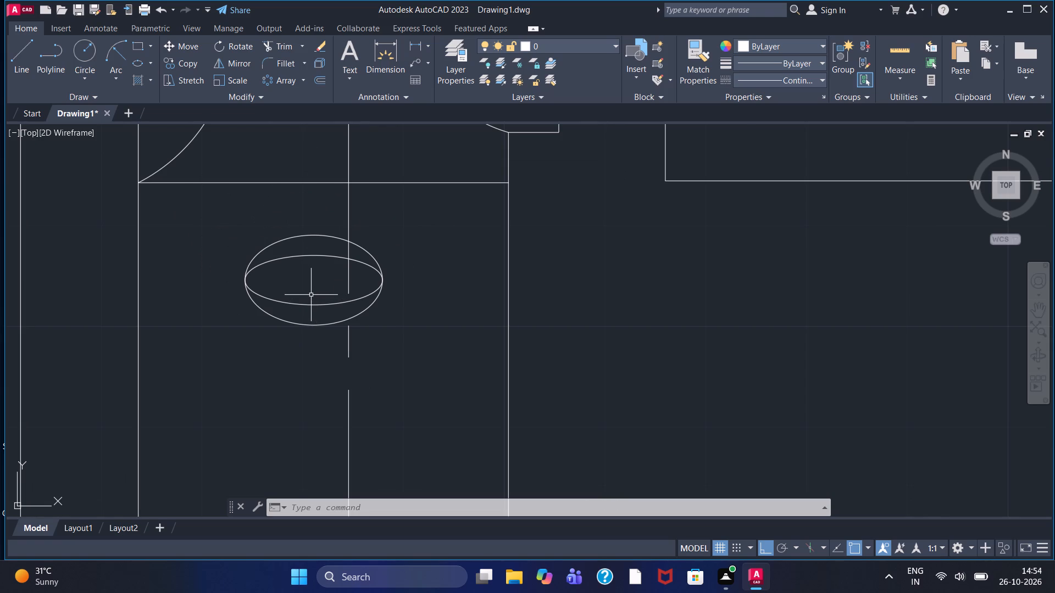
scroll(310, 296, down, 1)
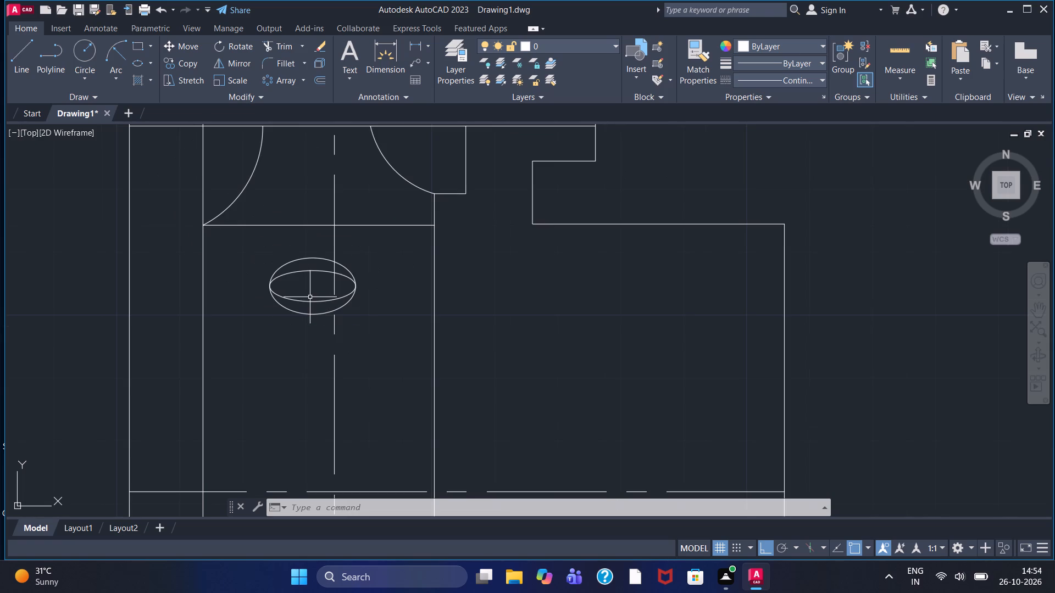
scroll(310, 297, up, 2)
scroll(310, 297, down, 2)
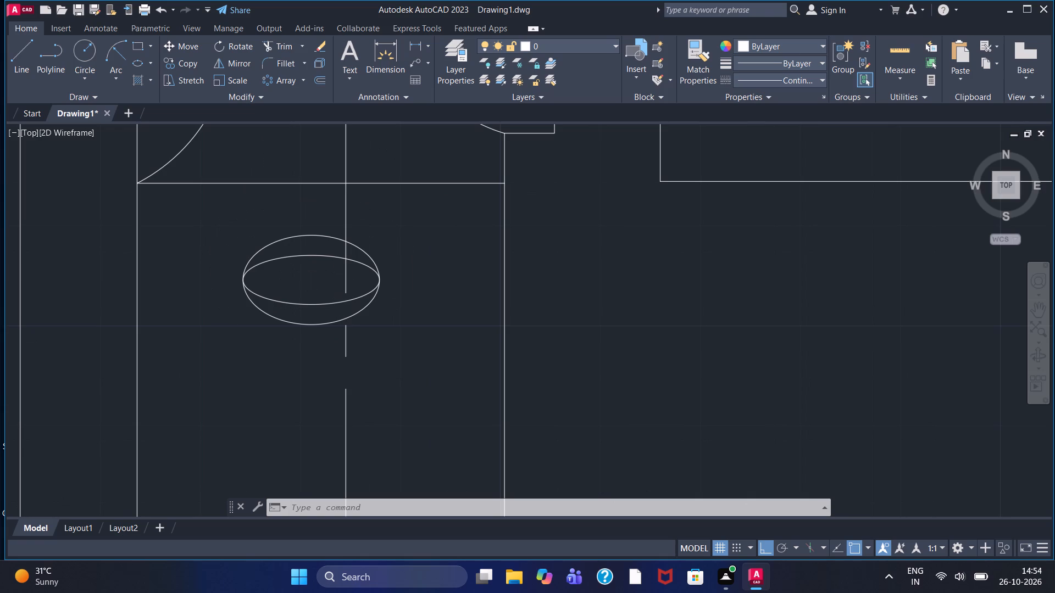
scroll(309, 299, down, 1)
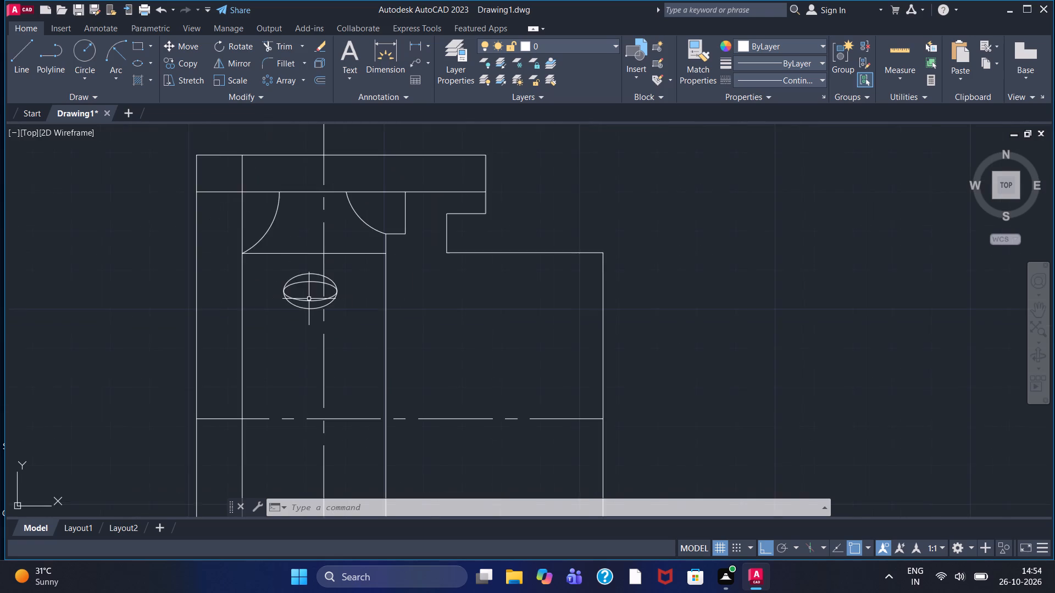
scroll(308, 299, up, 2)
scroll(306, 295, down, 2)
middle_drag(349, 326, 390, 329)
scroll(390, 329, up, 2)
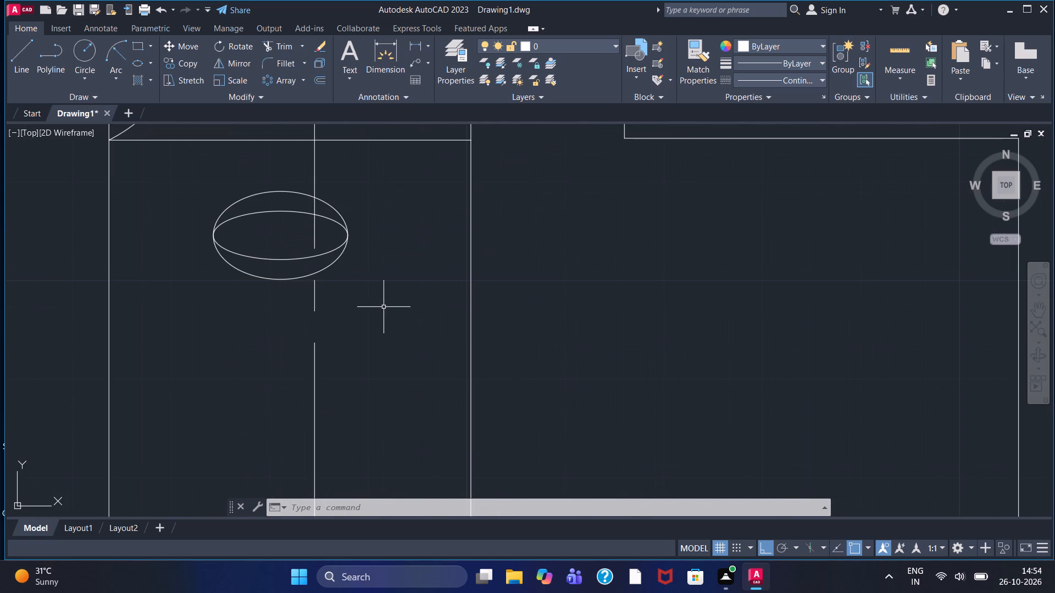
scroll(384, 304, down, 2)
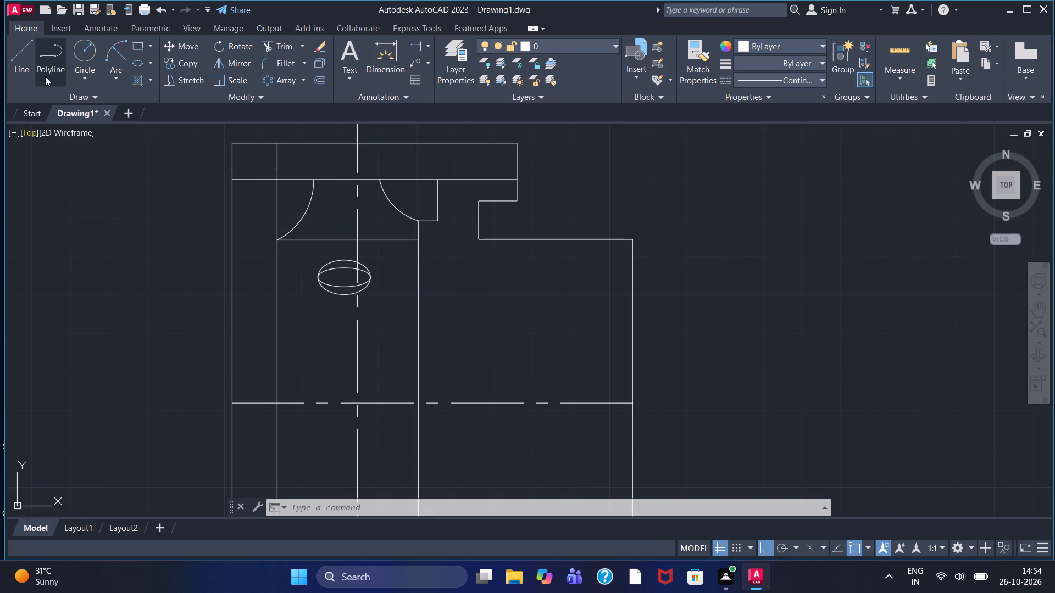
Trim away the horizontal flange line's portion inside the narrow left-hand strip of the side view.
click(273, 42)
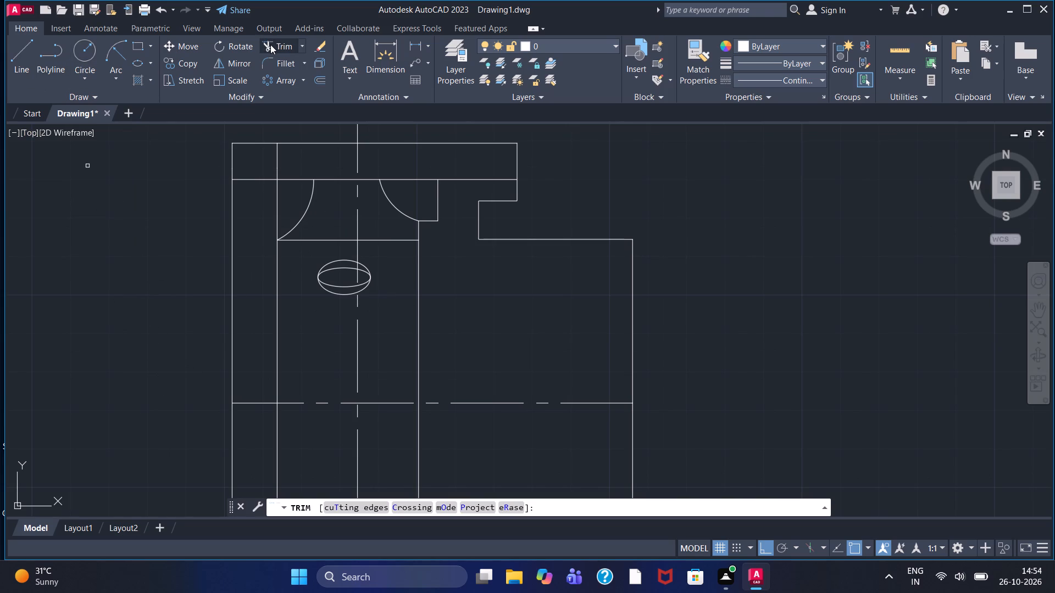
click(259, 180)
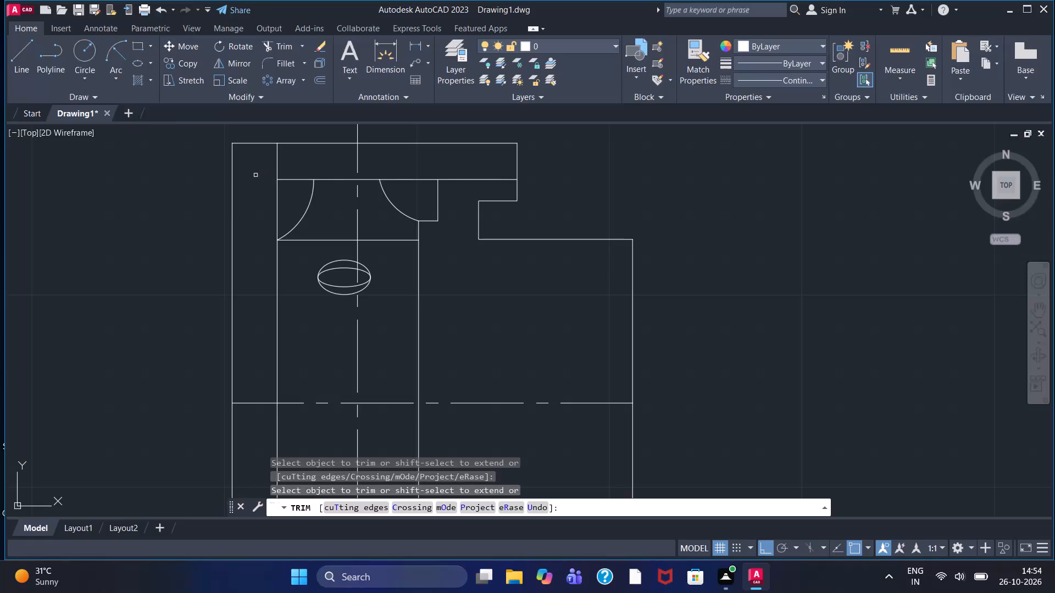
Draw a horizontal line across the side view's narrow left-hand strip, slightly below the flange line, and trim both overhanging ends to the strip's edges.
click(17, 57)
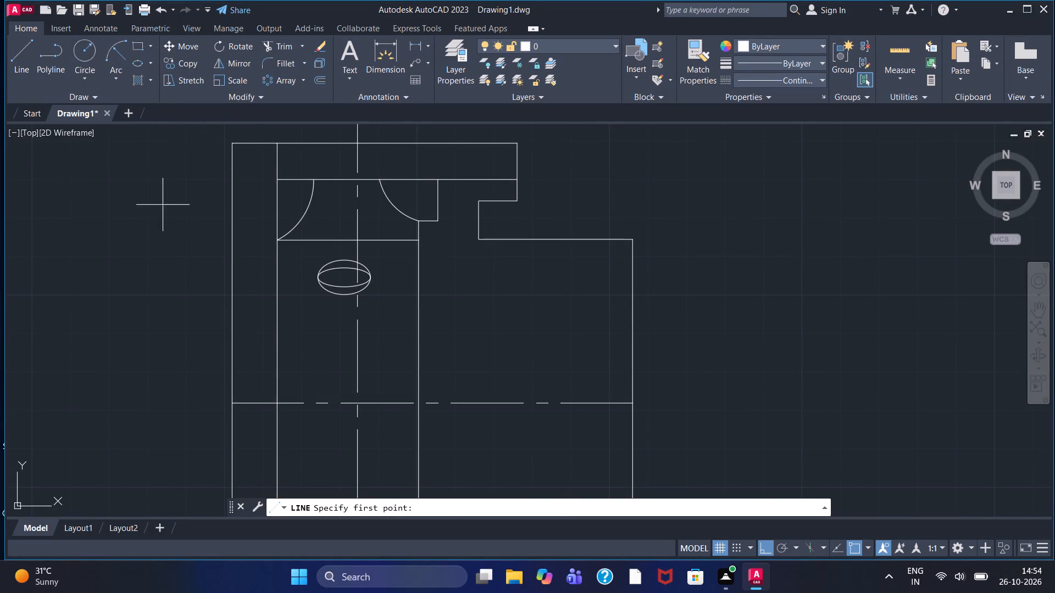
drag(201, 199, 206, 198)
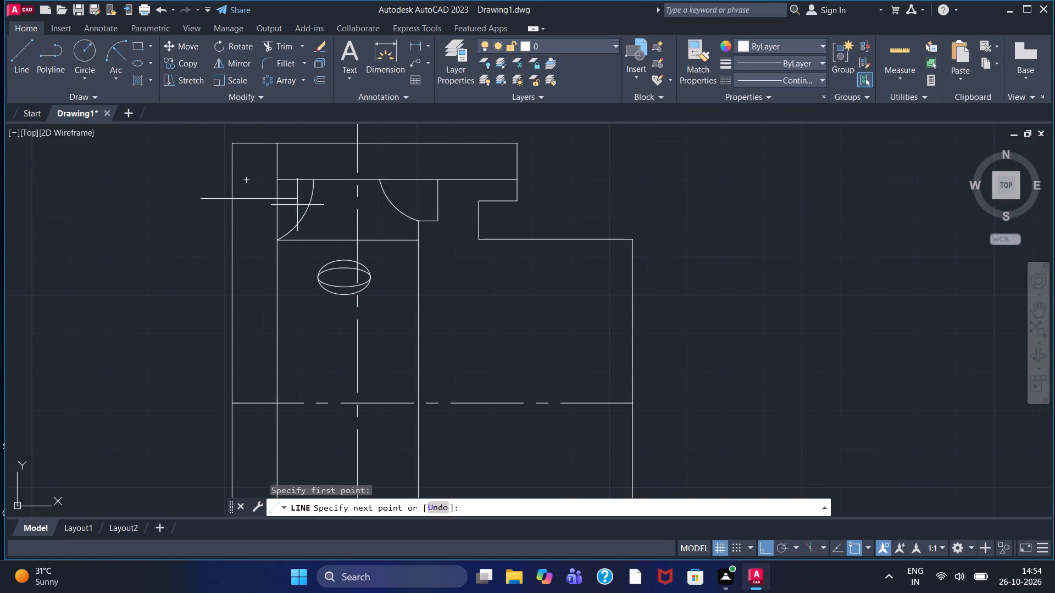
click(292, 199)
right_click(291, 199)
click(302, 206)
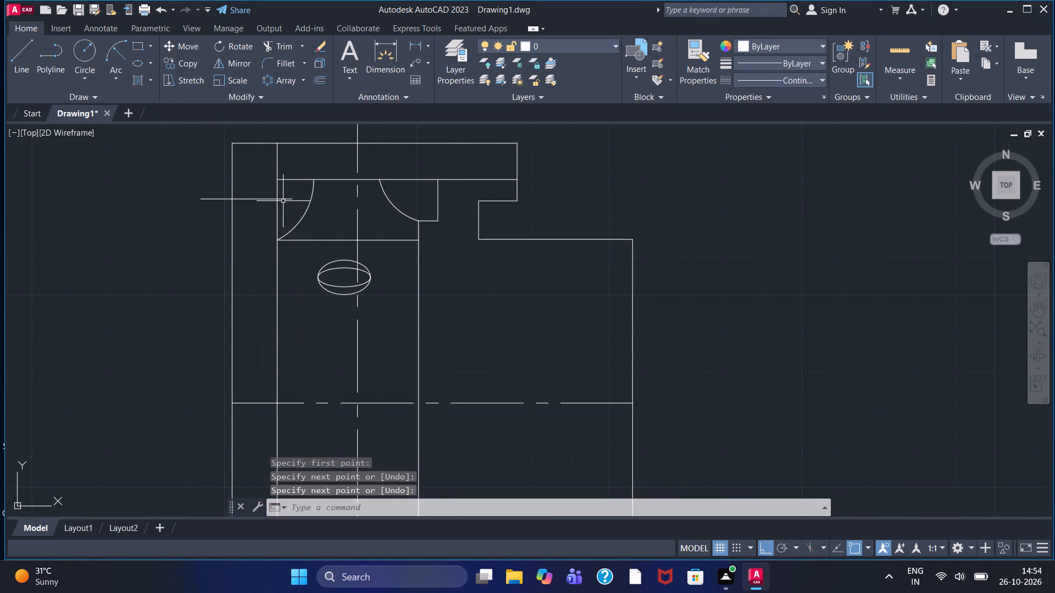
click(276, 49)
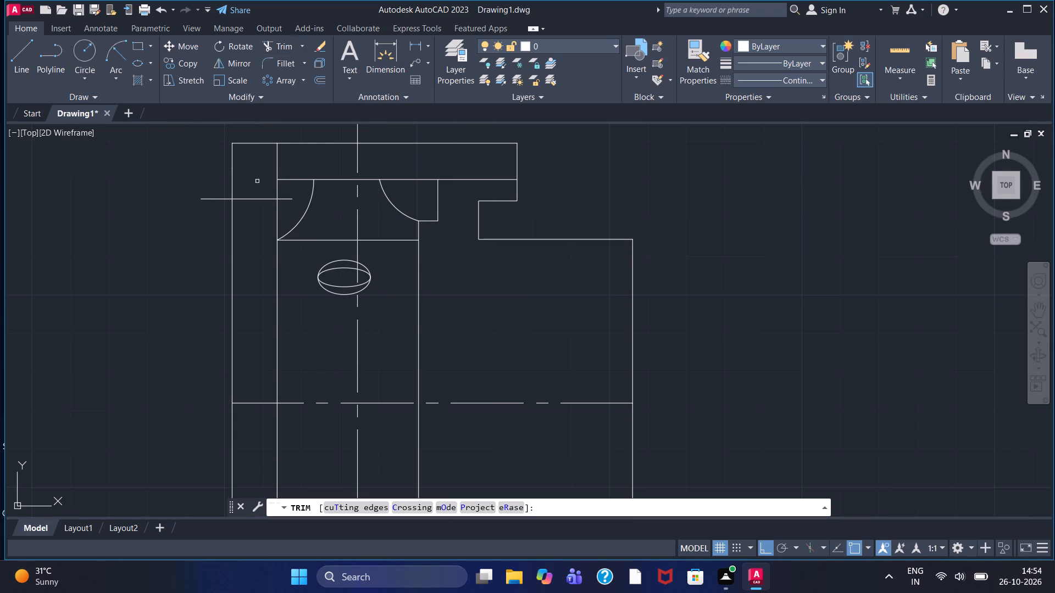
click(216, 200)
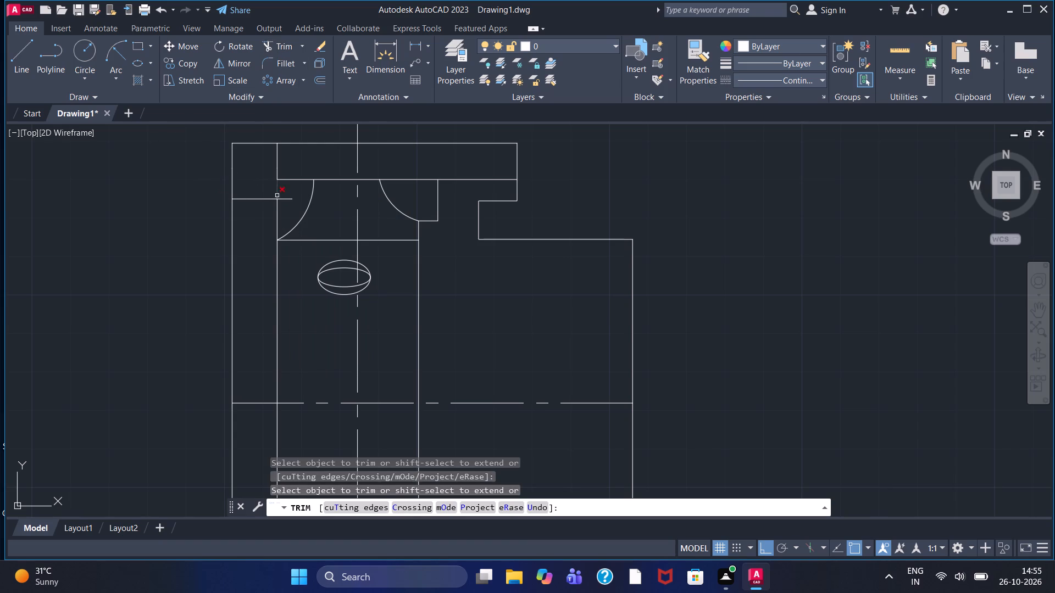
click(284, 199)
Examine the side view's narrow left-hand strip and the surrounding upper outlines.
scroll(282, 200, down, 1)
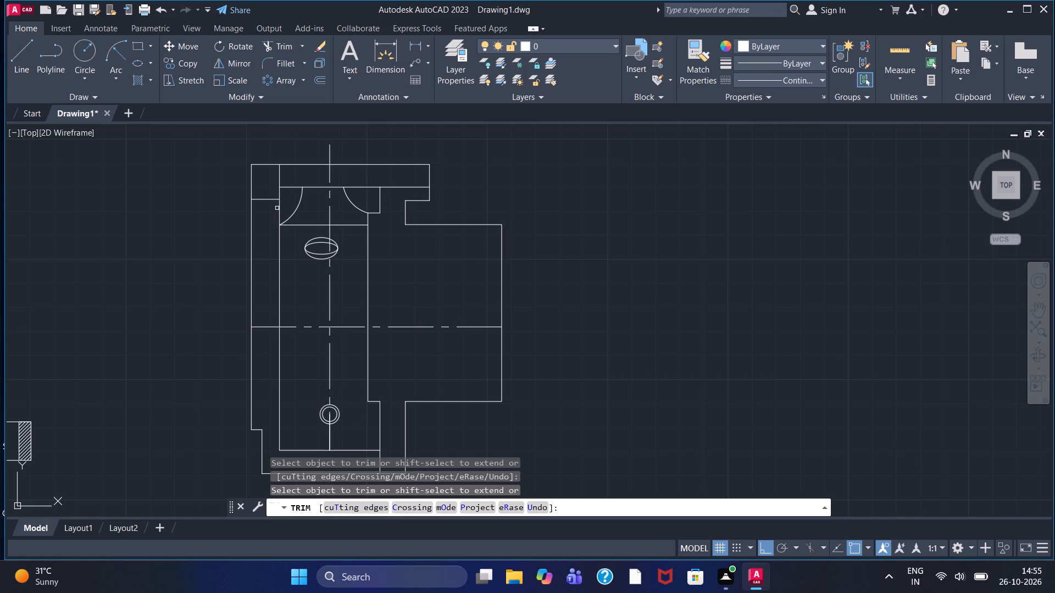
scroll(277, 208, up, 2)
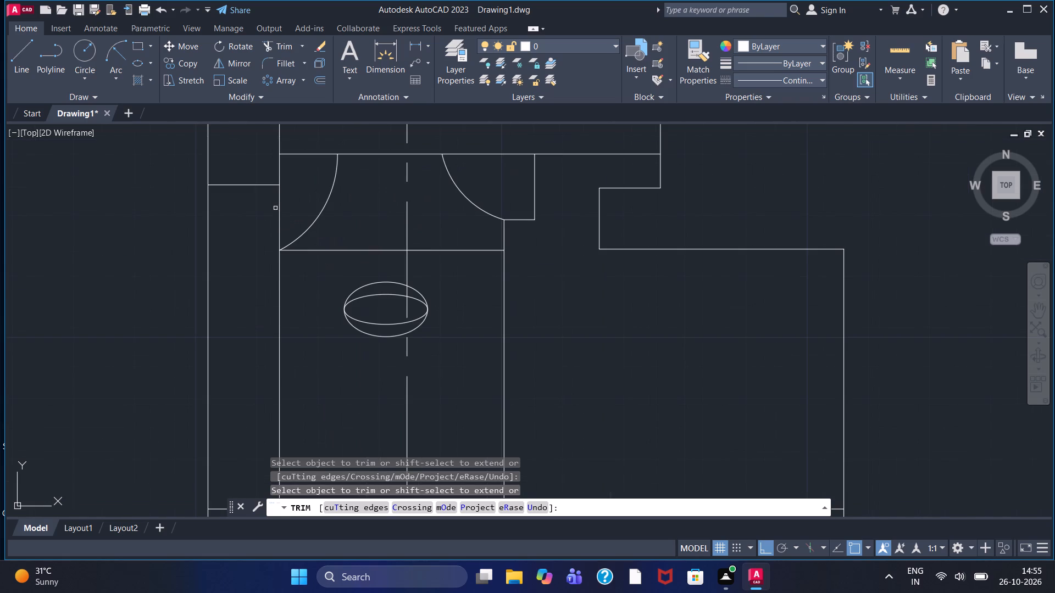
scroll(275, 233, up, 1)
scroll(273, 237, down, 2)
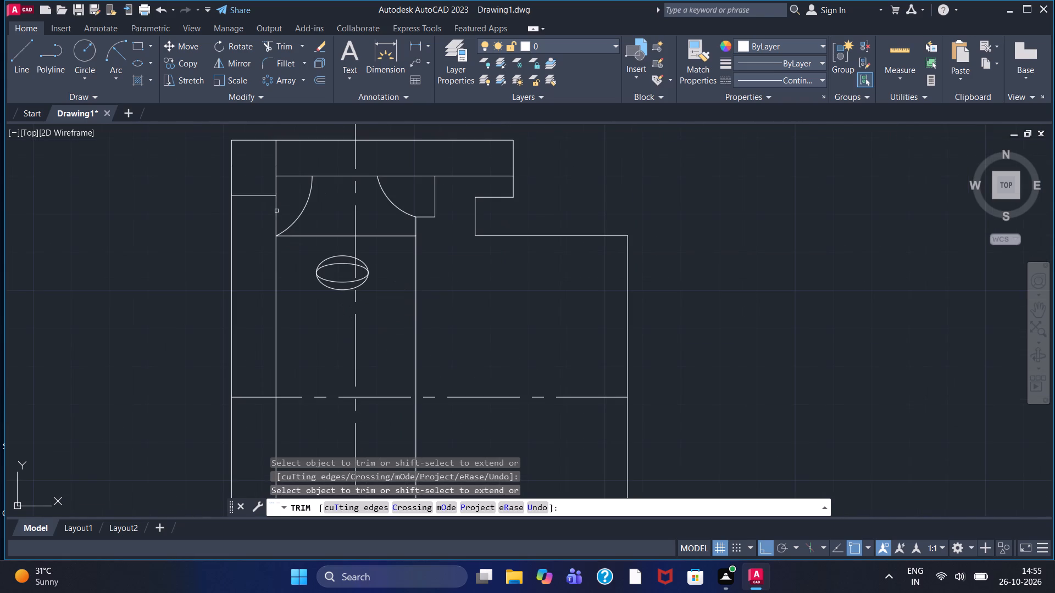
scroll(504, 281, down, 1)
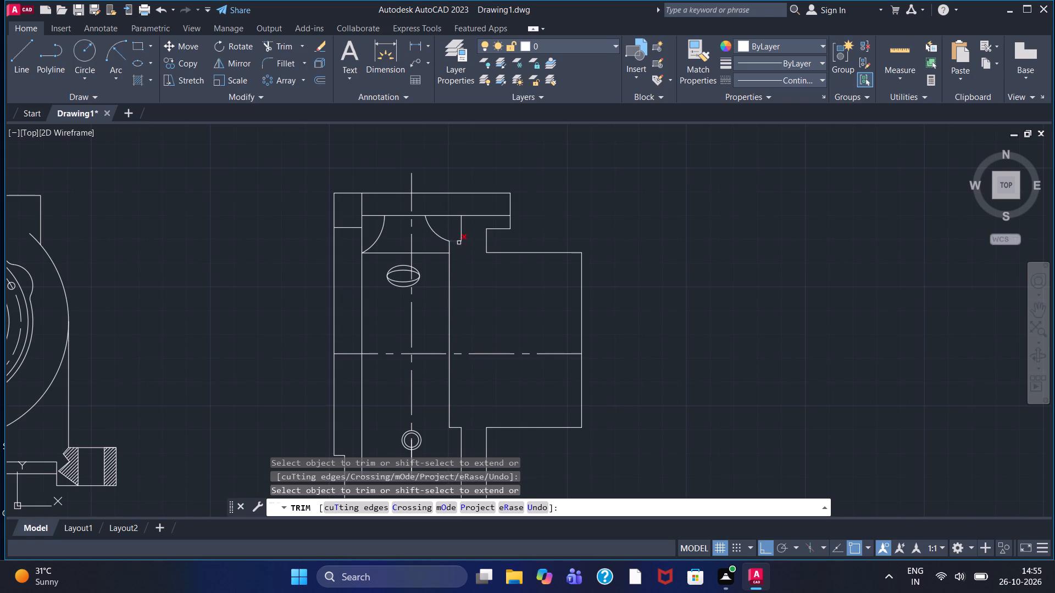
Draw a stepped outline from the side view's right-hand block corner: 10 up, 5 left, 5 up, 20 left, about 10 up, closing left to the flange's corner.
scroll(517, 239, up, 2)
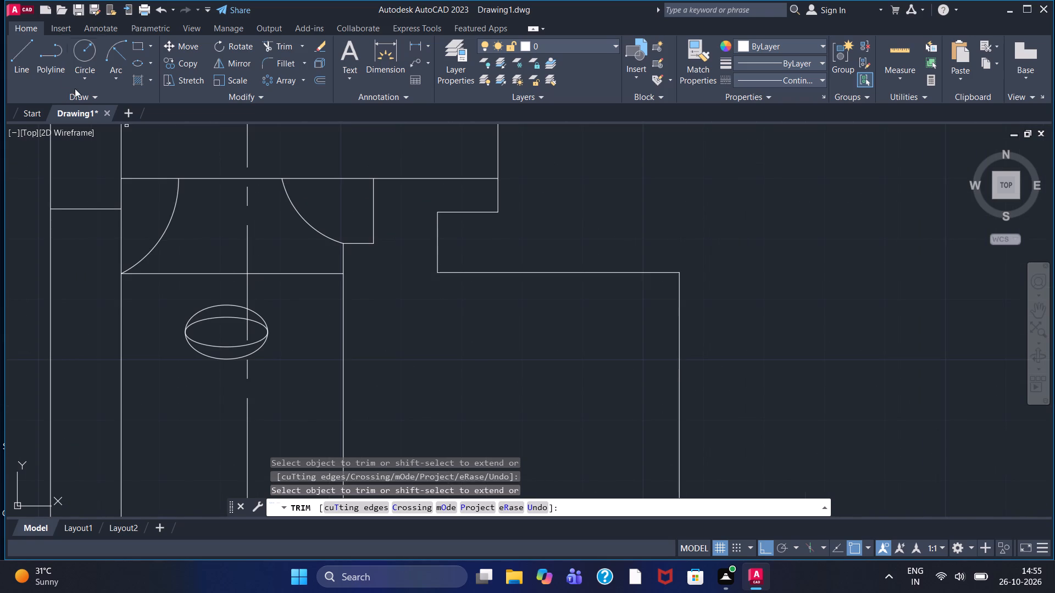
click(17, 57)
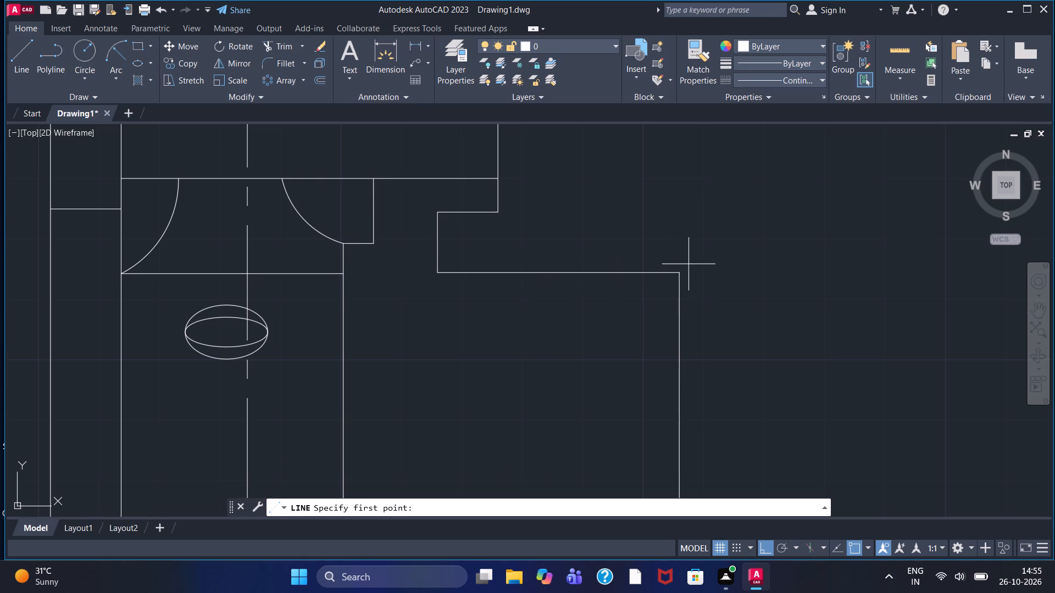
click(676, 272)
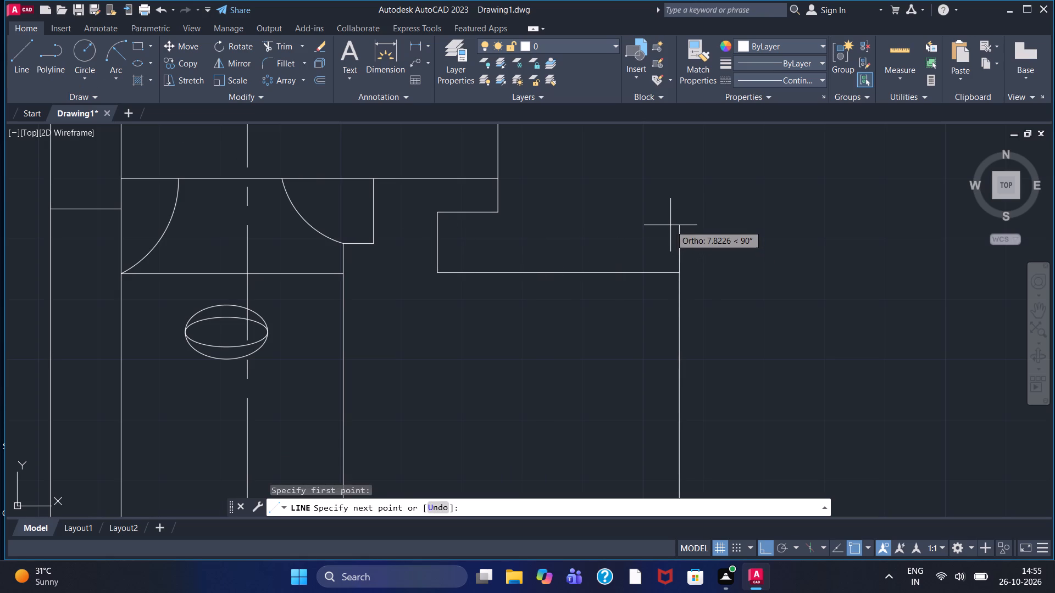
text(10)
key(Return)
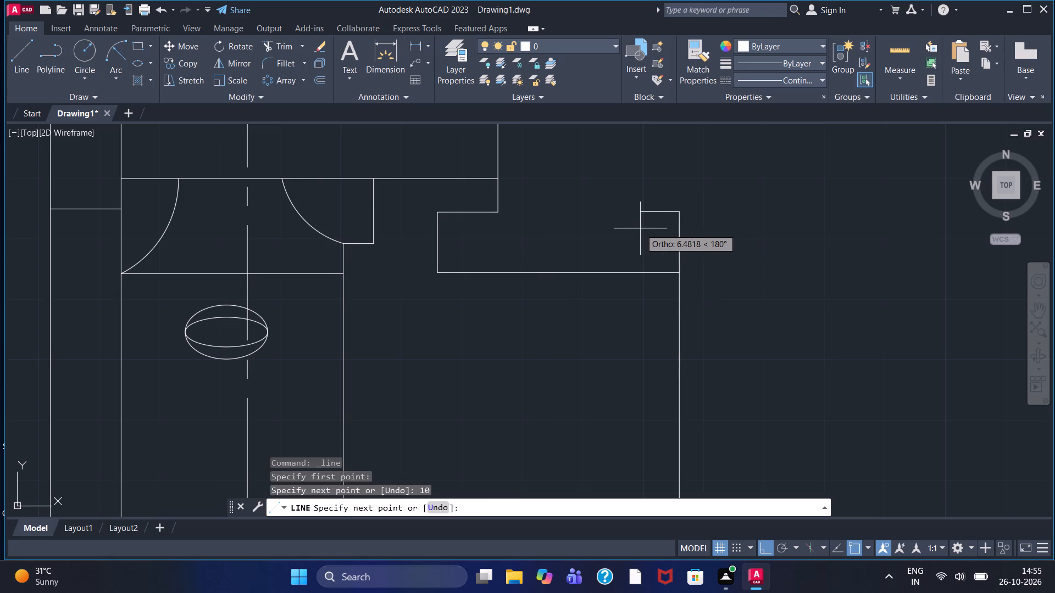
key(5)
key(Return)
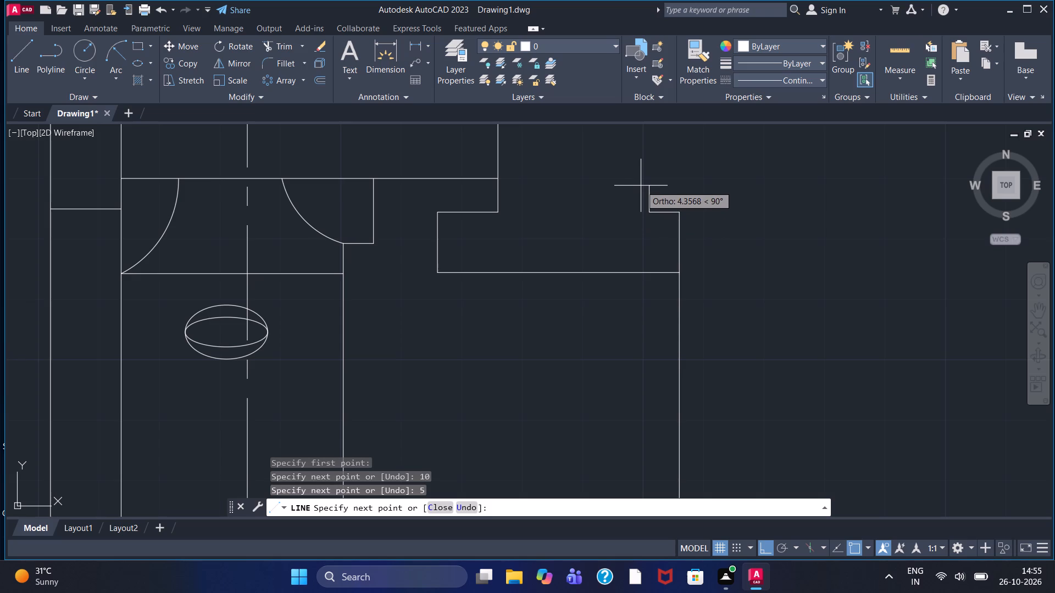
key(5)
key(Return)
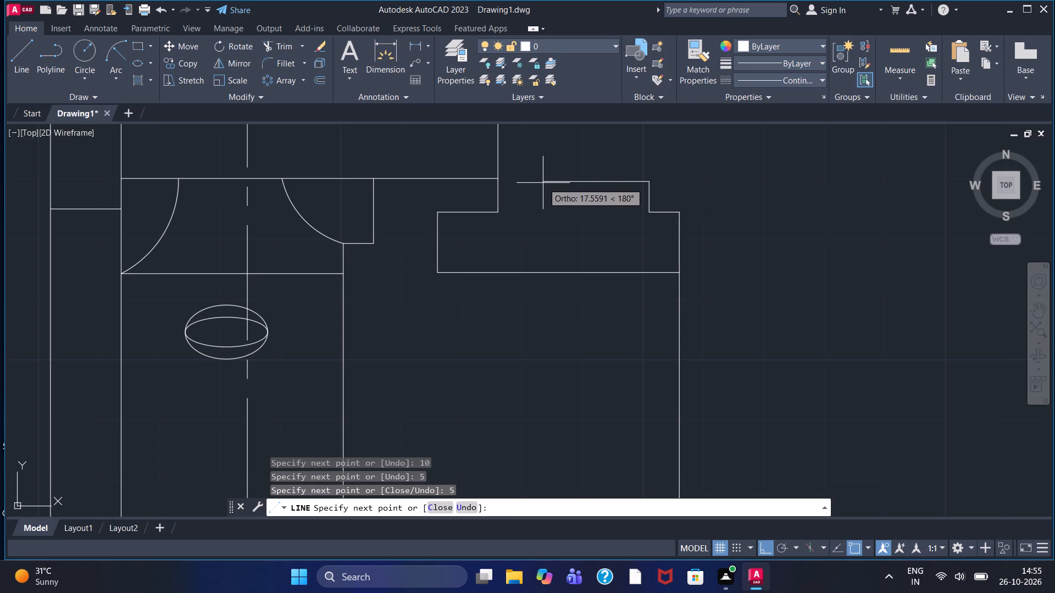
text(20)
key(Return)
middle_drag(535, 153, 559, 246)
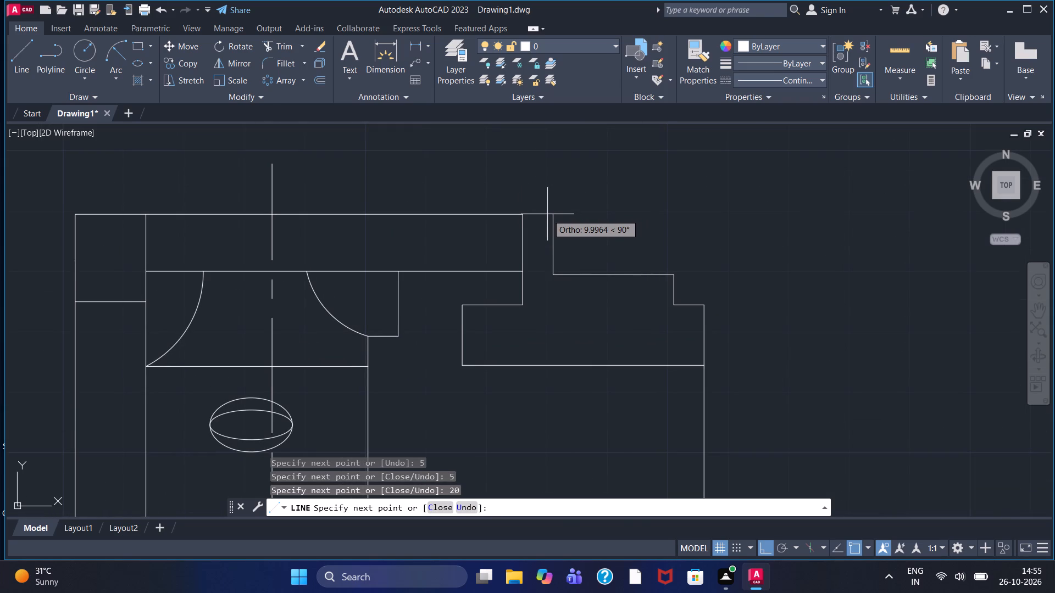
click(547, 215)
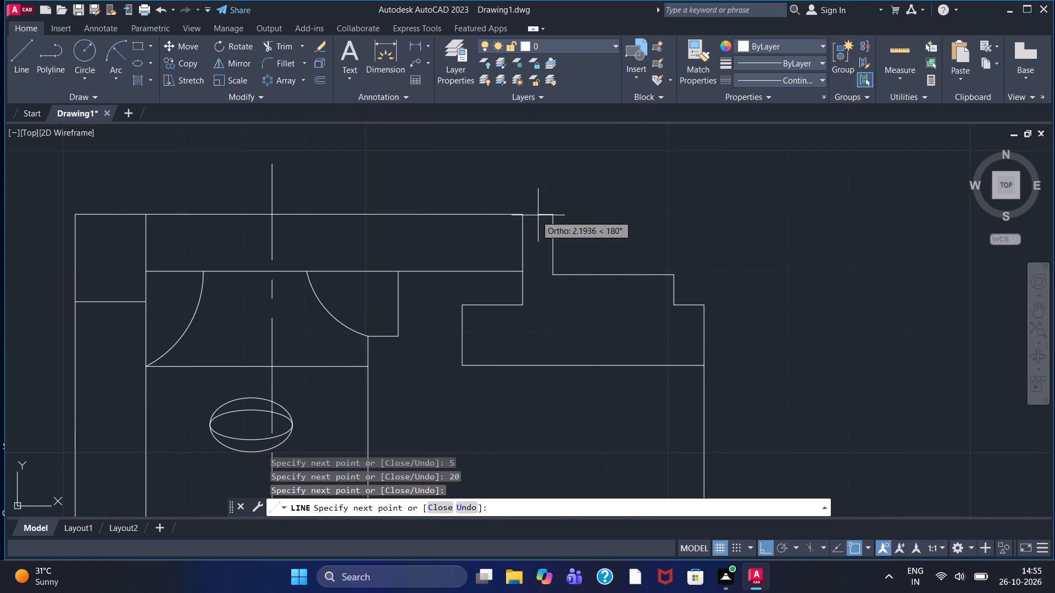
click(520, 216)
right_click(572, 184)
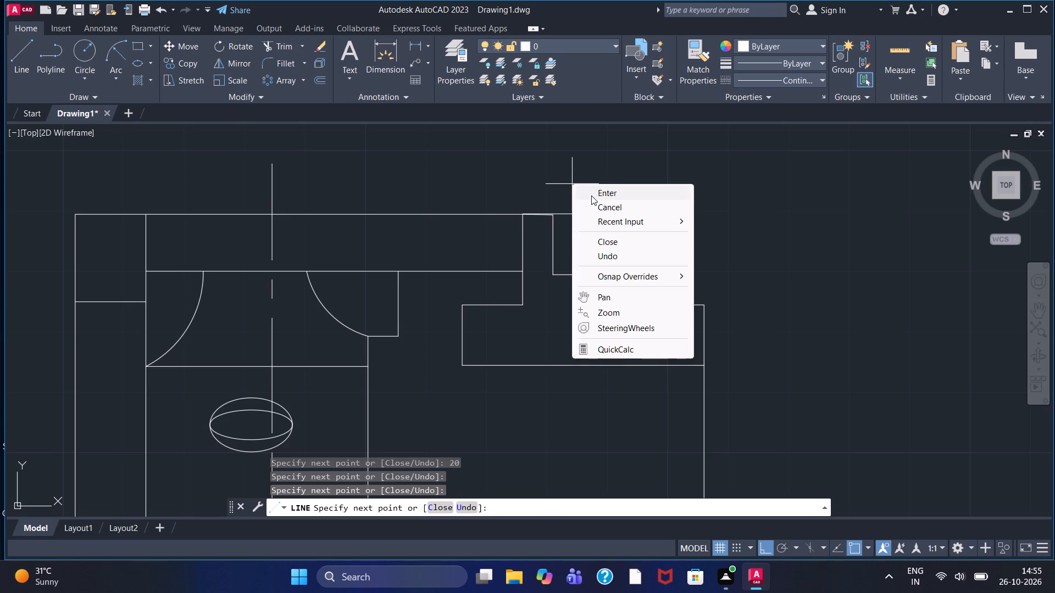
click(591, 195)
Draw a U-shaped line through the new stepped section: about 22.6 down, 5 right, and back up past the section's top edge.
drag(13, 58, 23, 66)
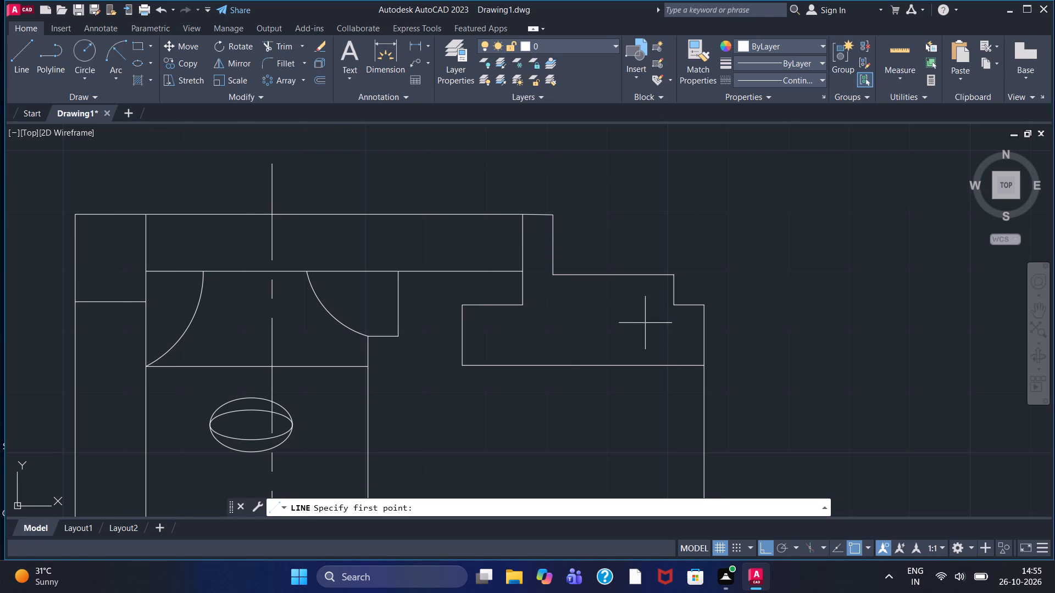
click(613, 257)
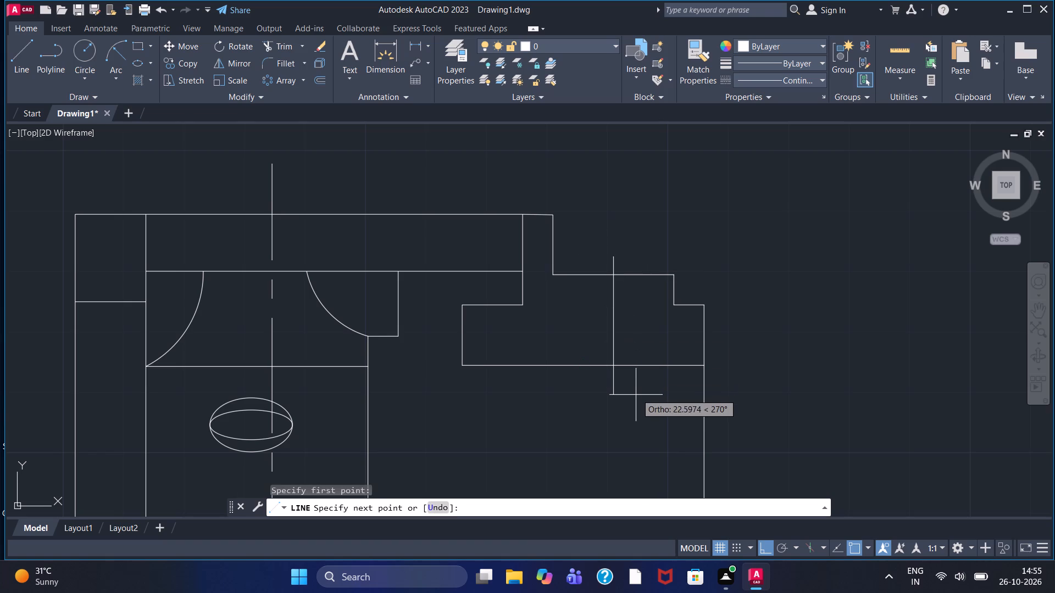
click(636, 395)
key(5)
key(Return)
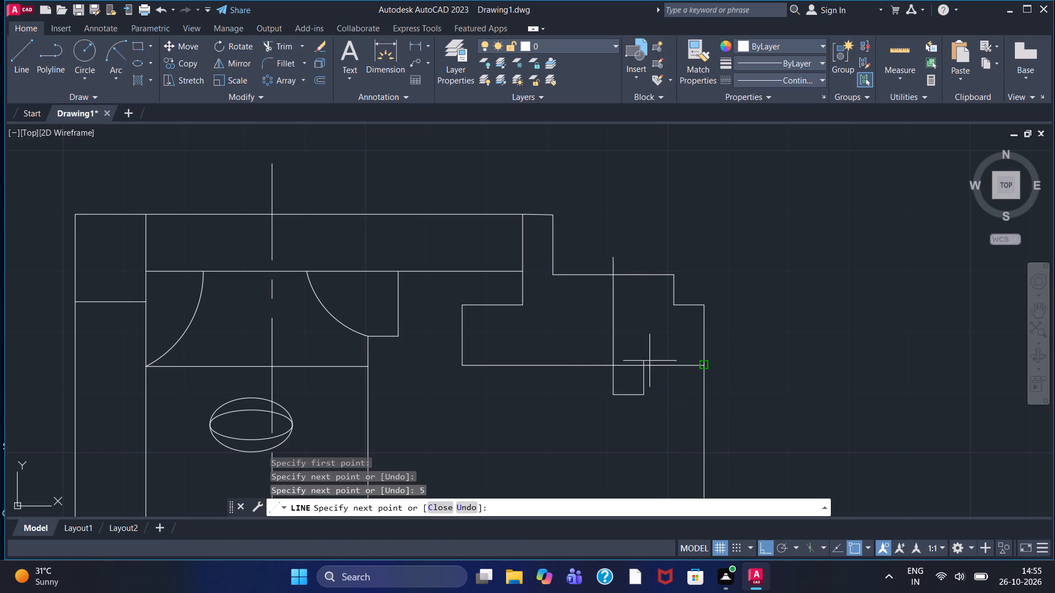
click(631, 250)
right_click(631, 250)
click(653, 255)
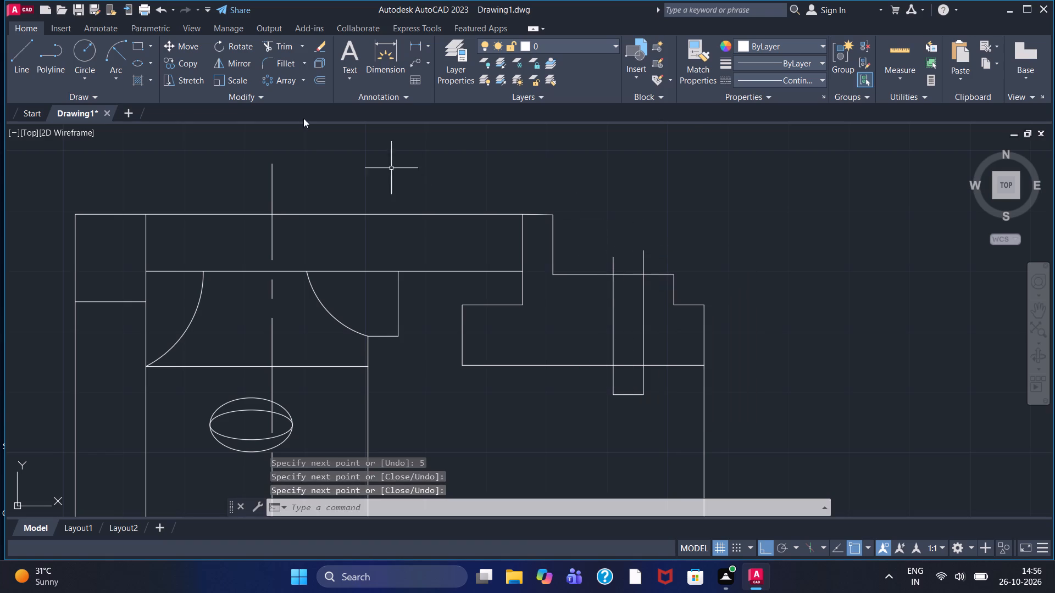
Trim the U-shape's overhangs above and below the stepped section, leaving two vertical lines between its horizontal edges.
click(273, 46)
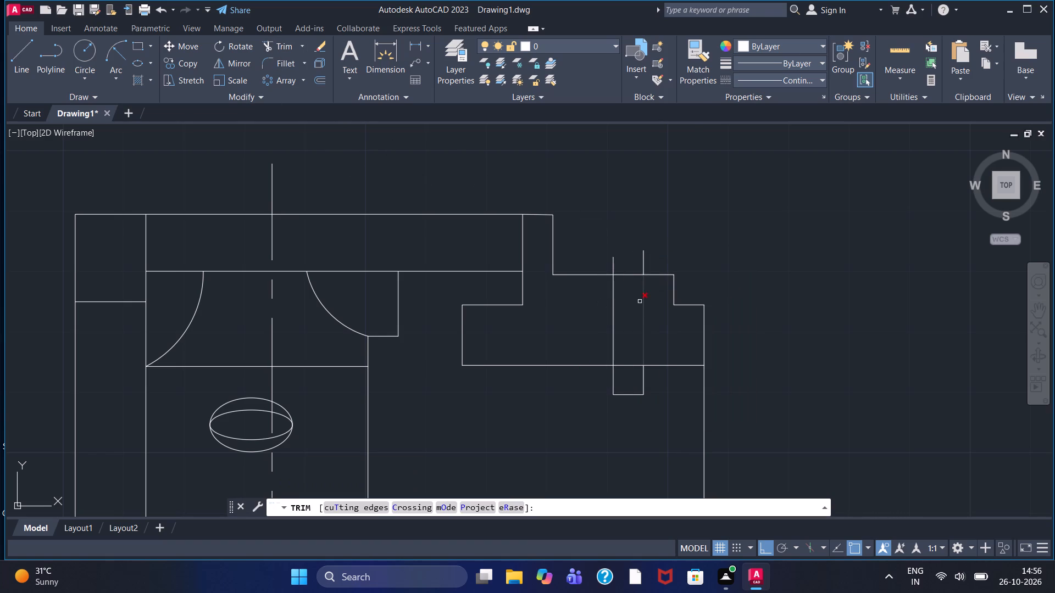
click(613, 261)
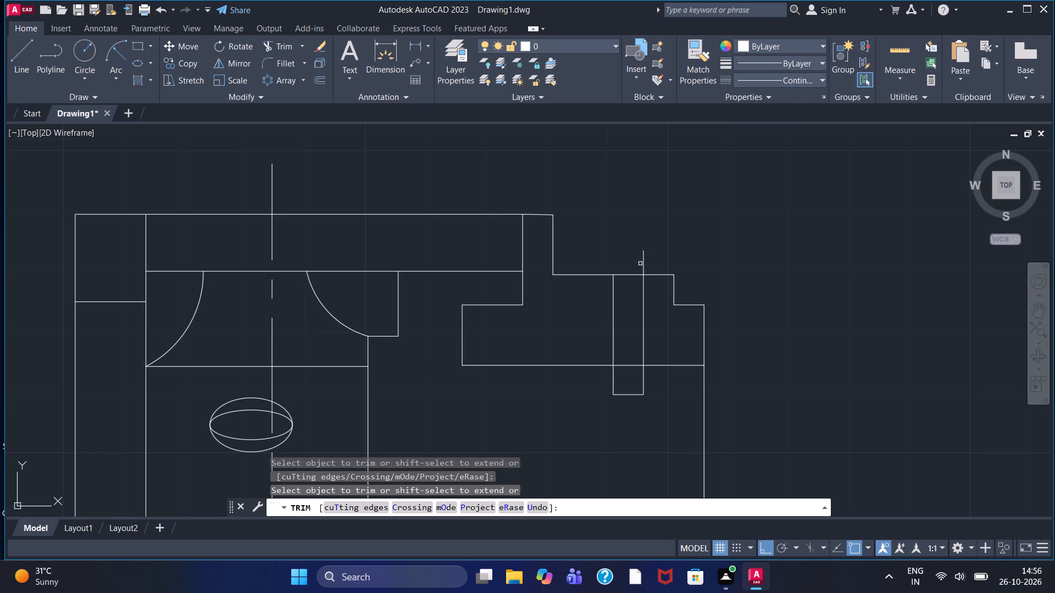
click(643, 264)
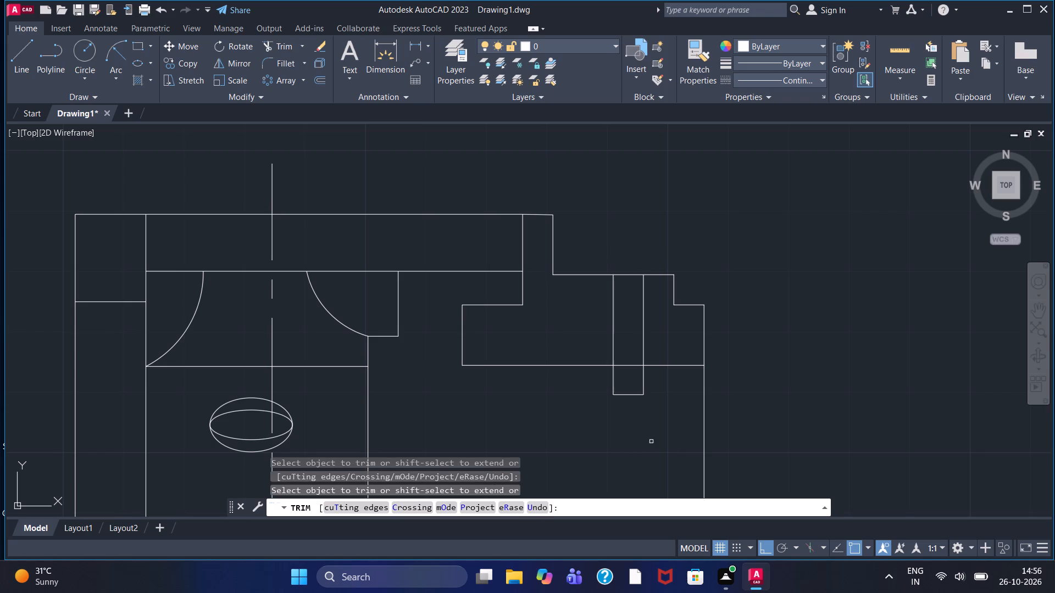
click(612, 376)
click(638, 394)
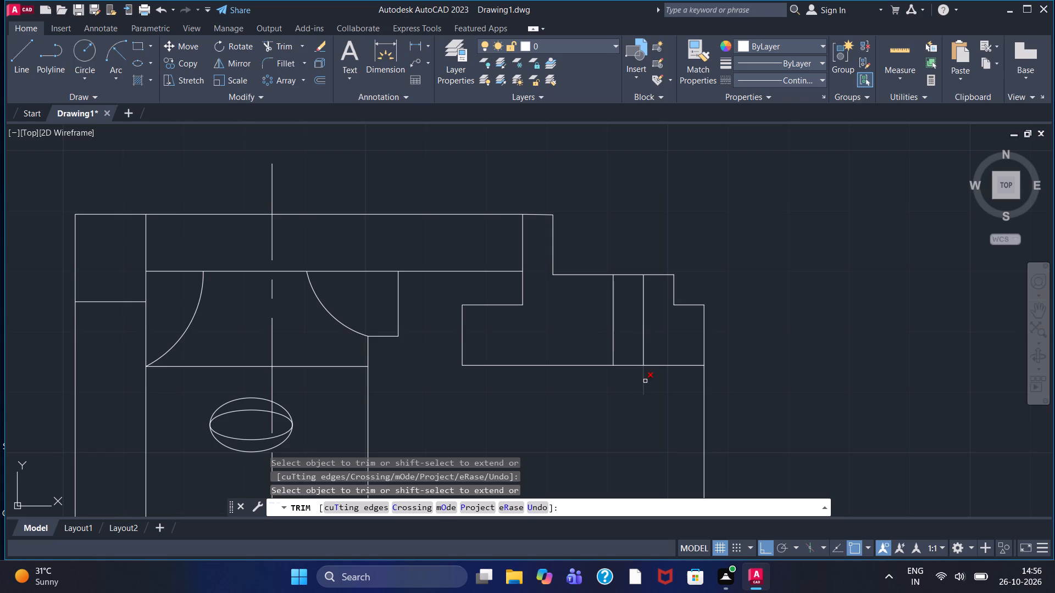
click(645, 381)
Draw a horizontal line across the side view's right-hand block below its horizontal centerline, and trim both overhanging ends to the block's vertical edges.
scroll(658, 399, up, 1)
scroll(658, 400, down, 1)
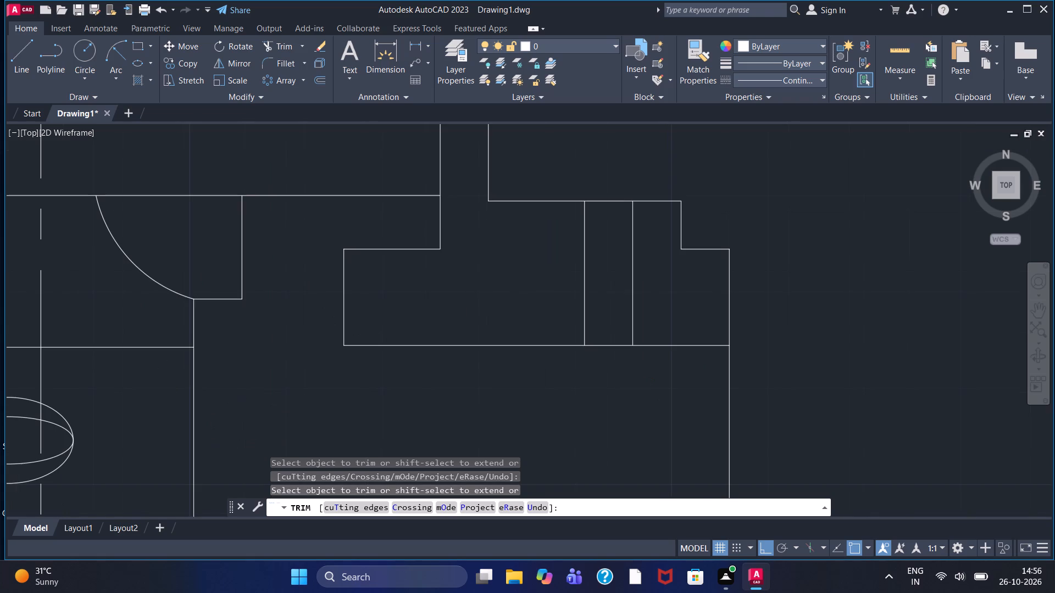
scroll(656, 398, down, 1)
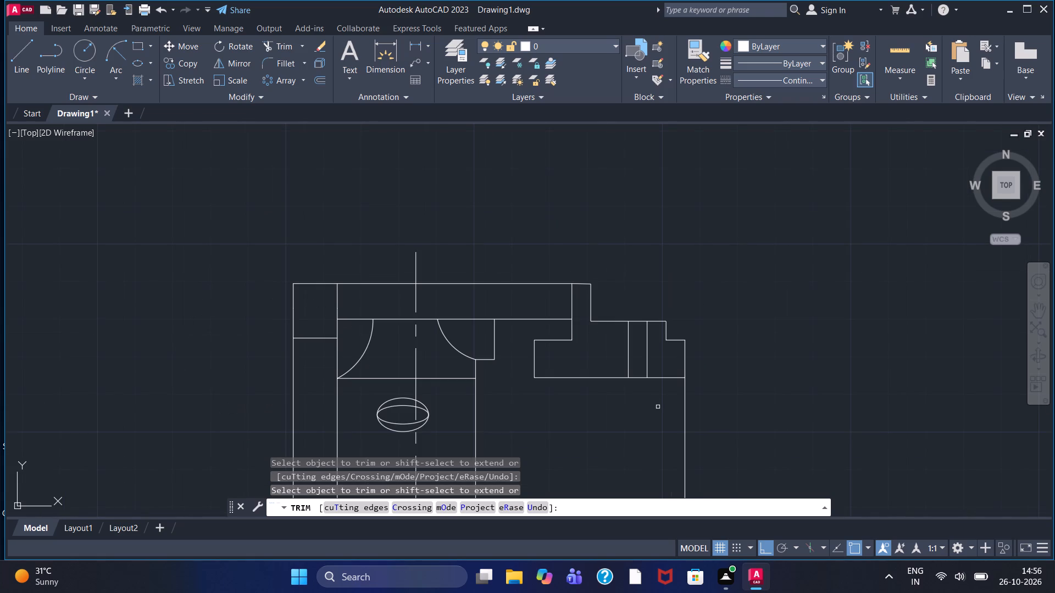
scroll(668, 455, down, 1)
middle_drag(653, 457, 650, 292)
scroll(647, 302, down, 1)
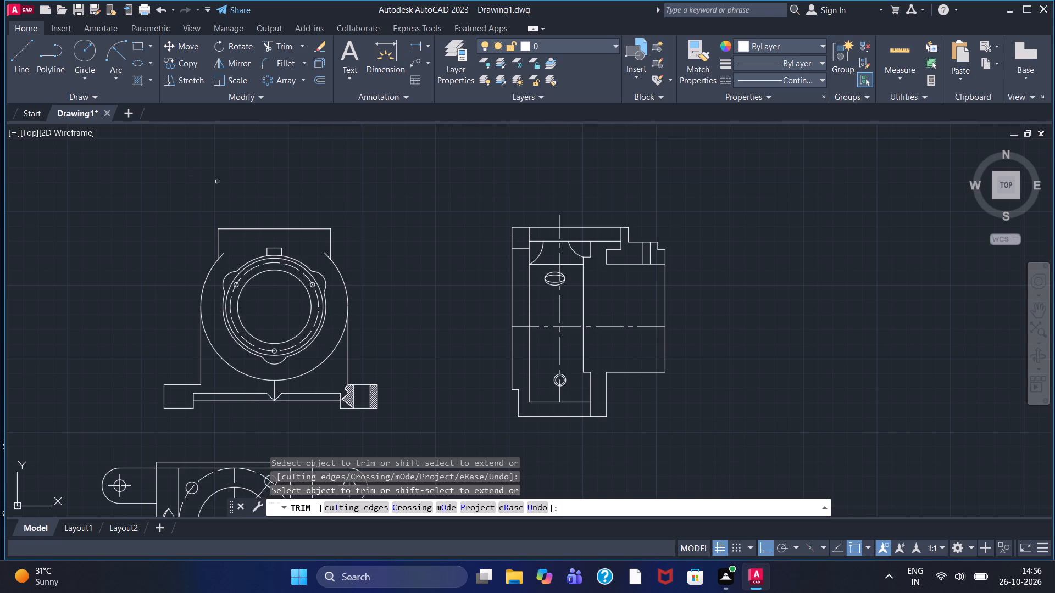
click(27, 58)
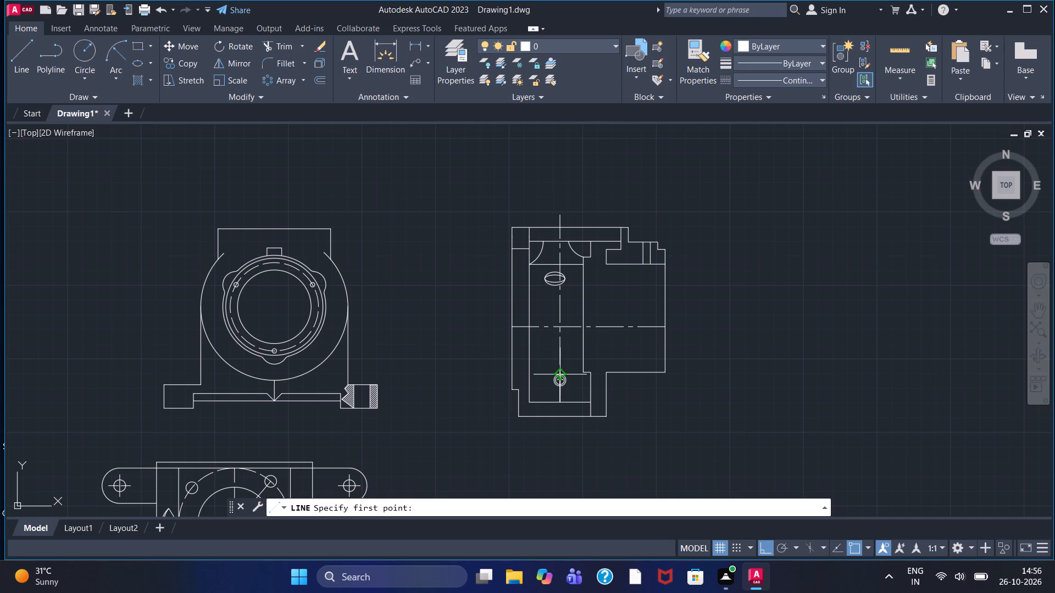
scroll(617, 361, up, 2)
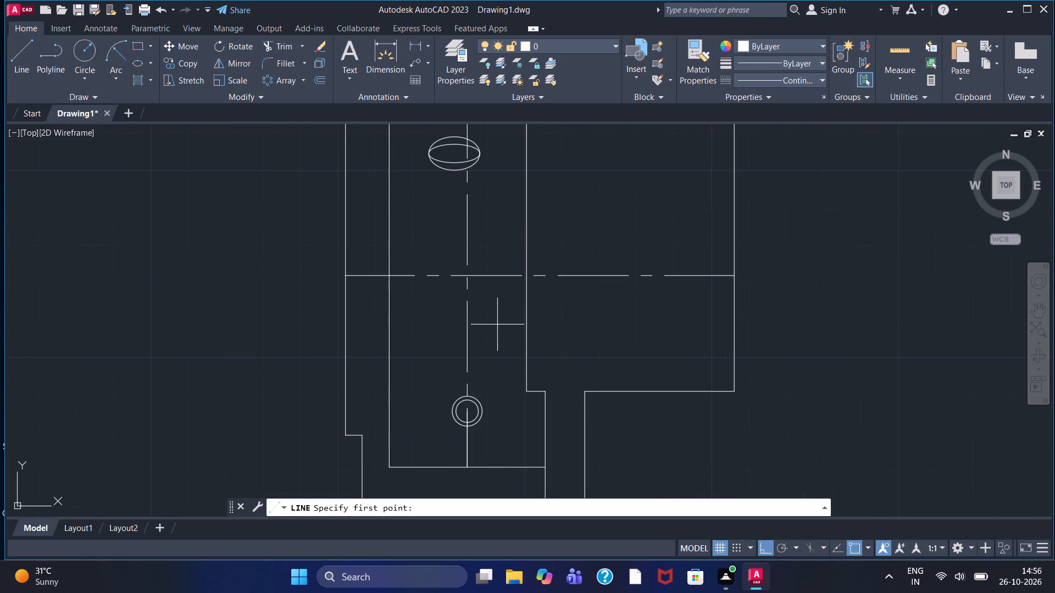
click(493, 315)
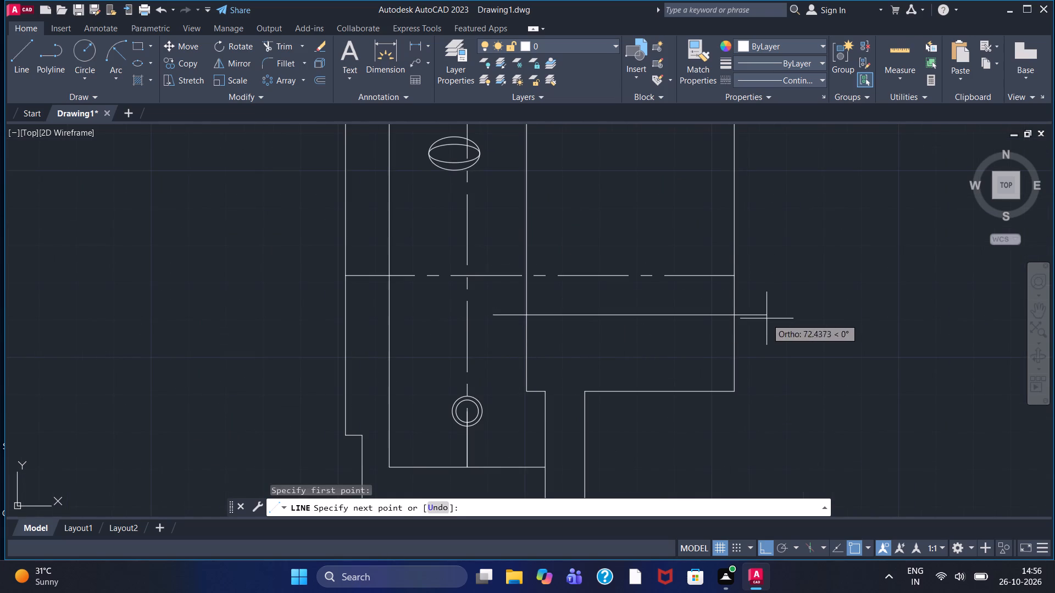
double_click(767, 318)
right_click(767, 318)
click(786, 326)
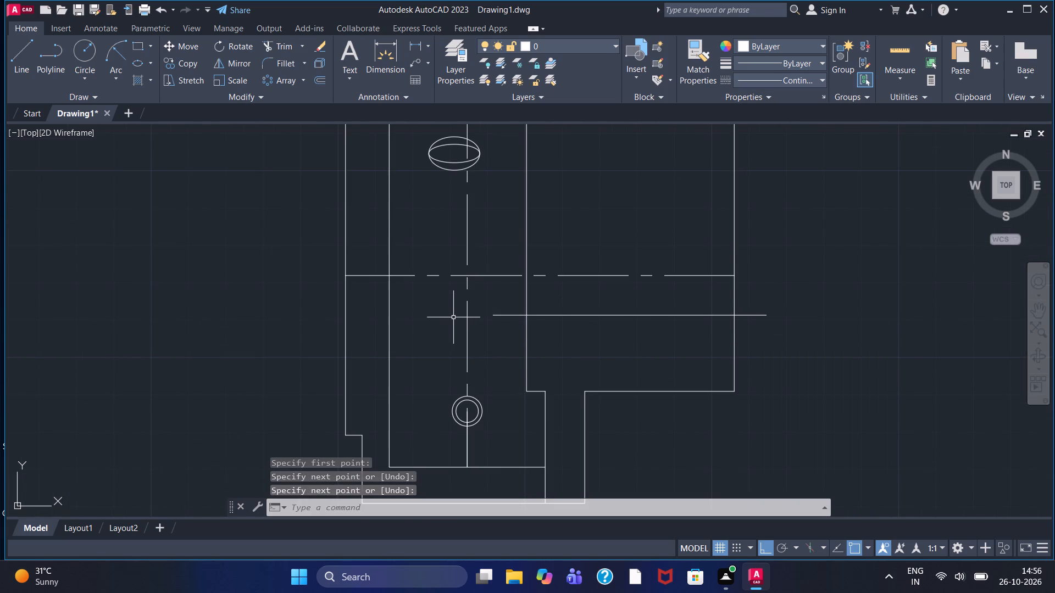
click(275, 41)
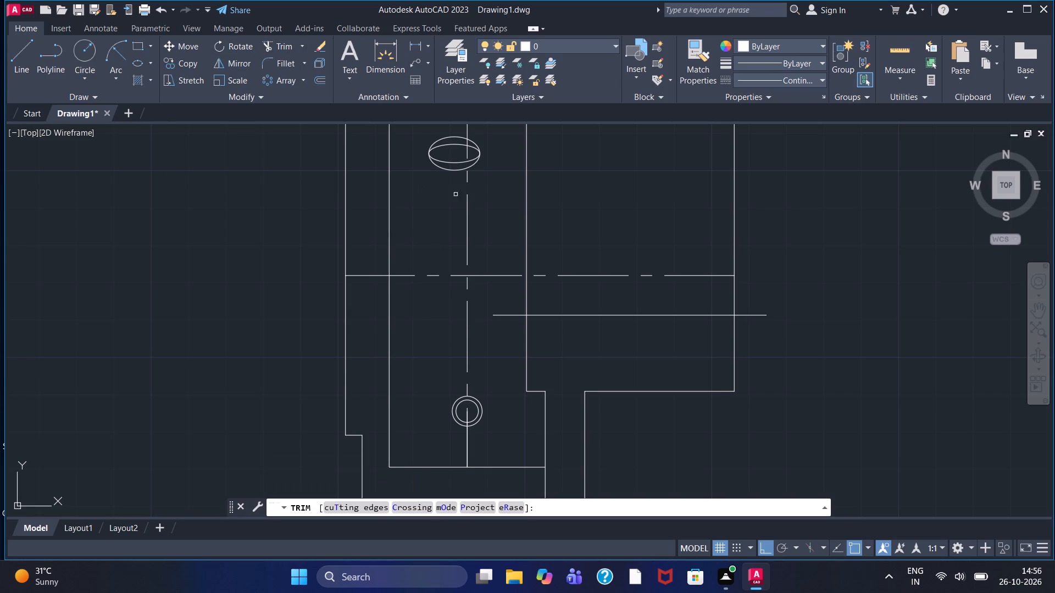
click(754, 315)
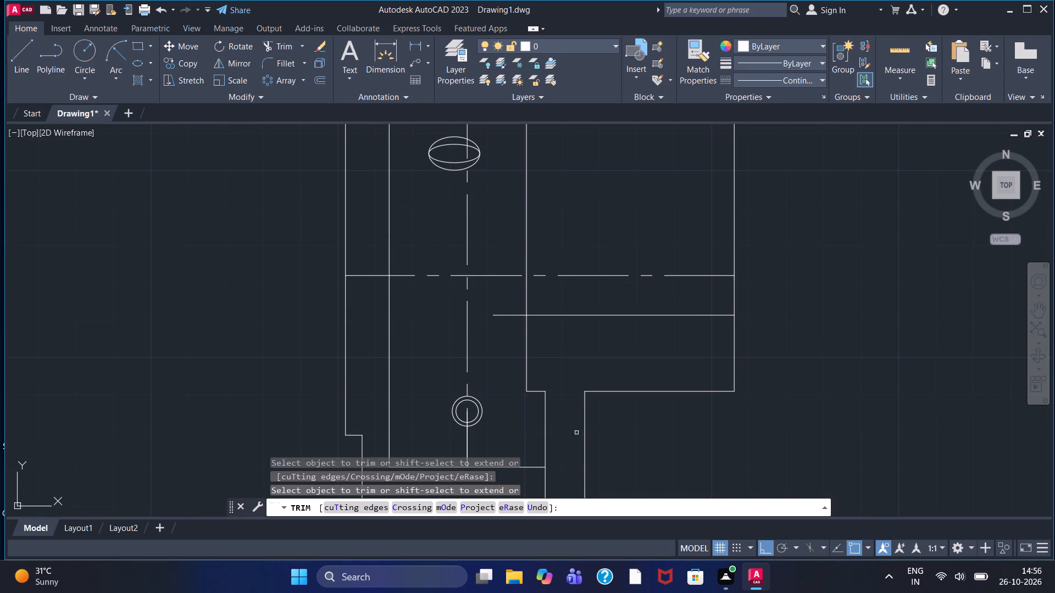
click(503, 314)
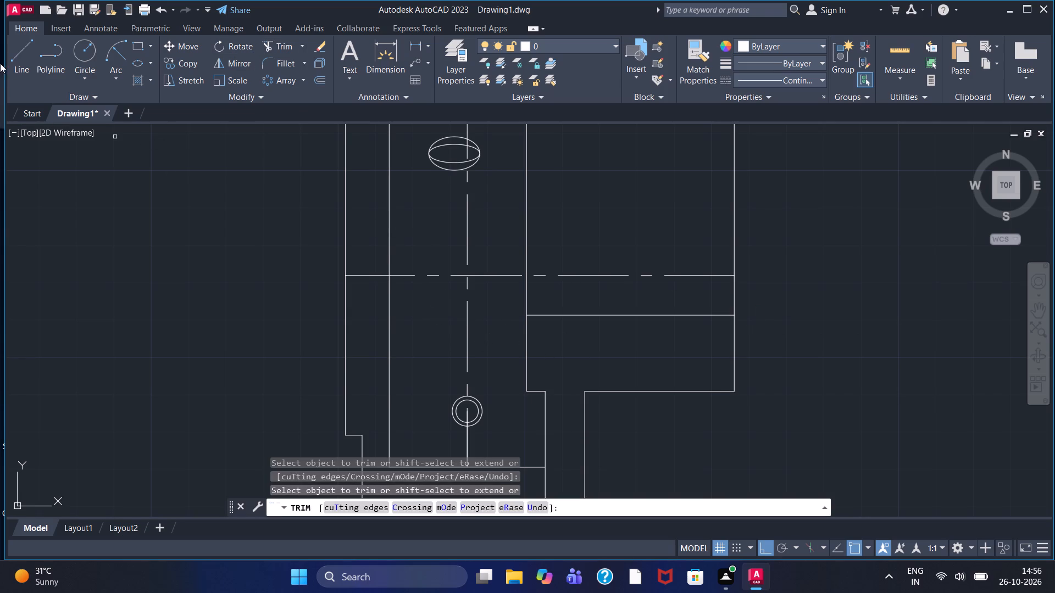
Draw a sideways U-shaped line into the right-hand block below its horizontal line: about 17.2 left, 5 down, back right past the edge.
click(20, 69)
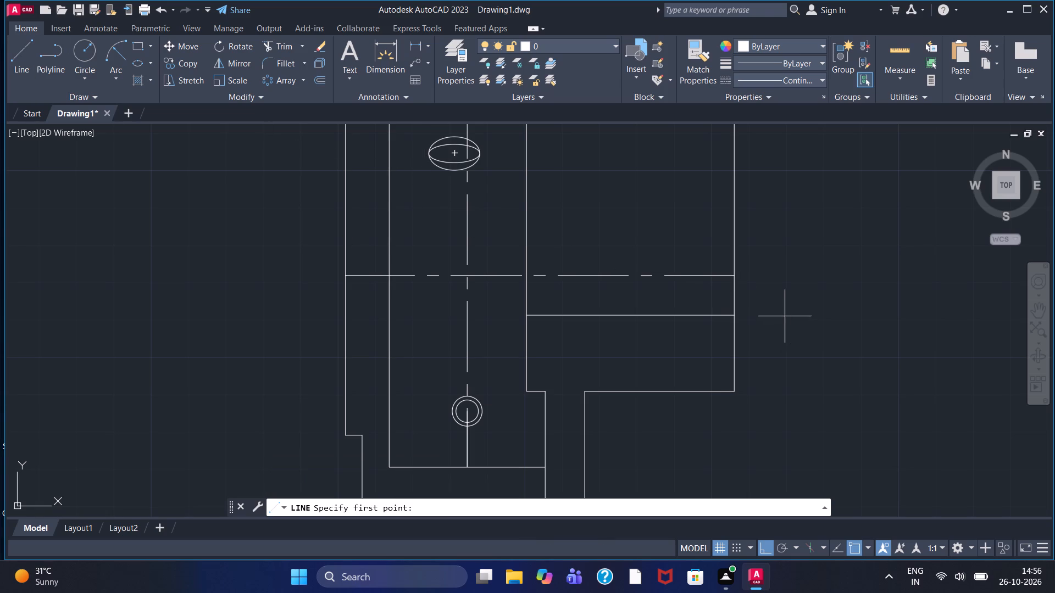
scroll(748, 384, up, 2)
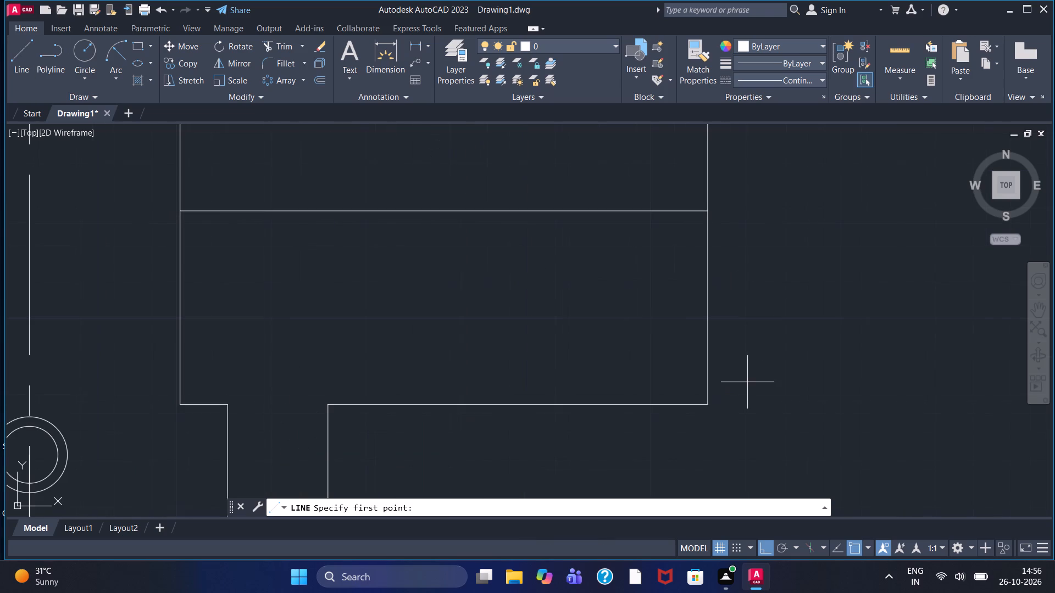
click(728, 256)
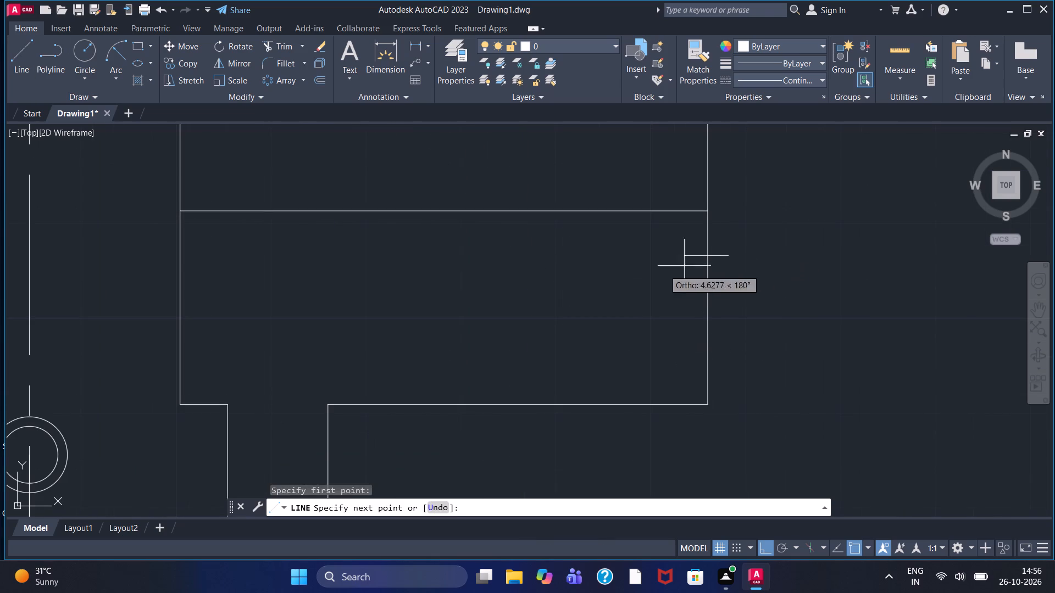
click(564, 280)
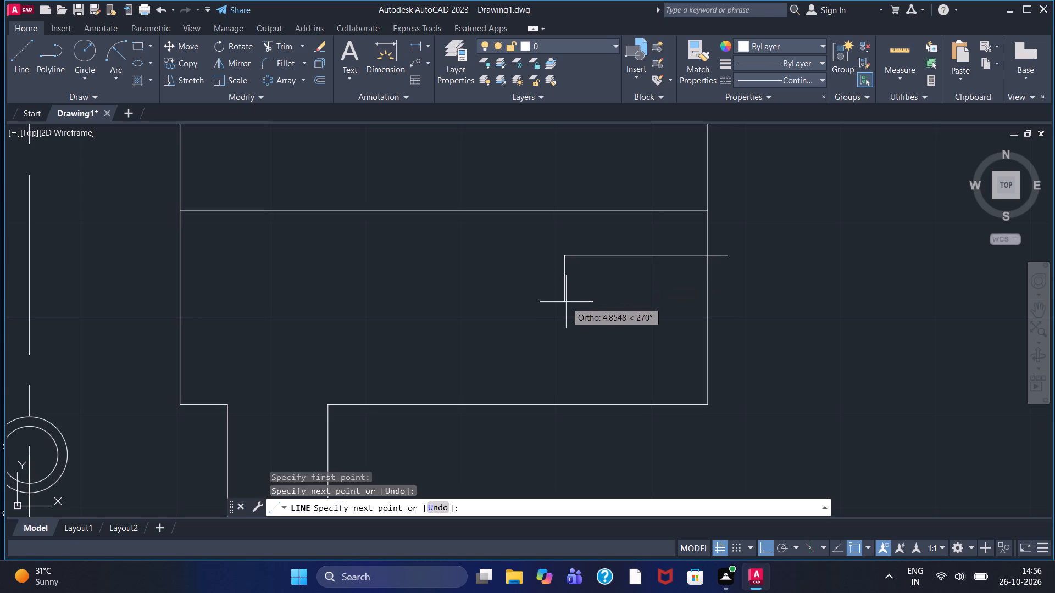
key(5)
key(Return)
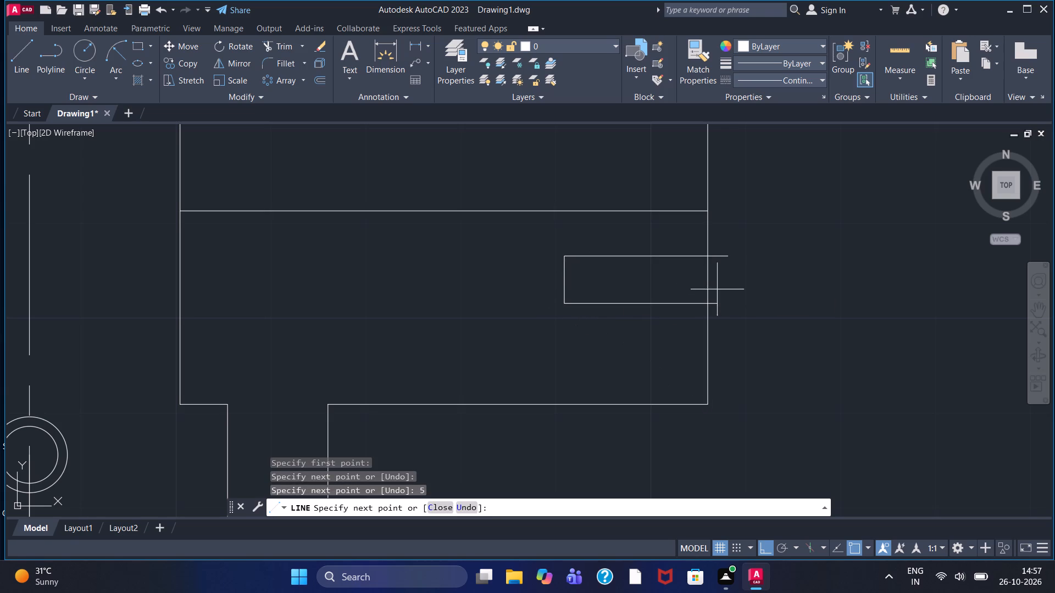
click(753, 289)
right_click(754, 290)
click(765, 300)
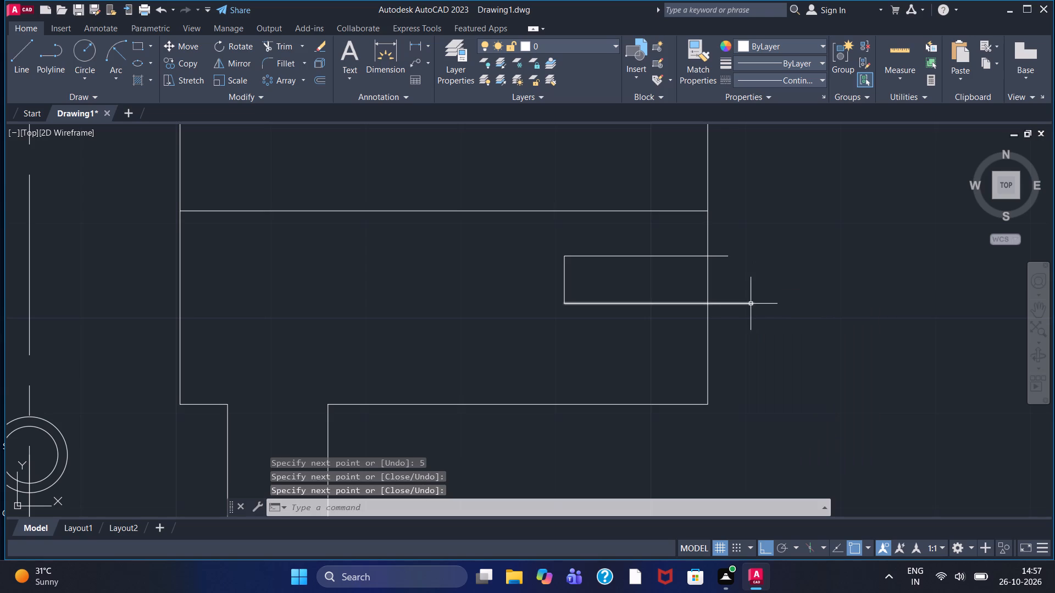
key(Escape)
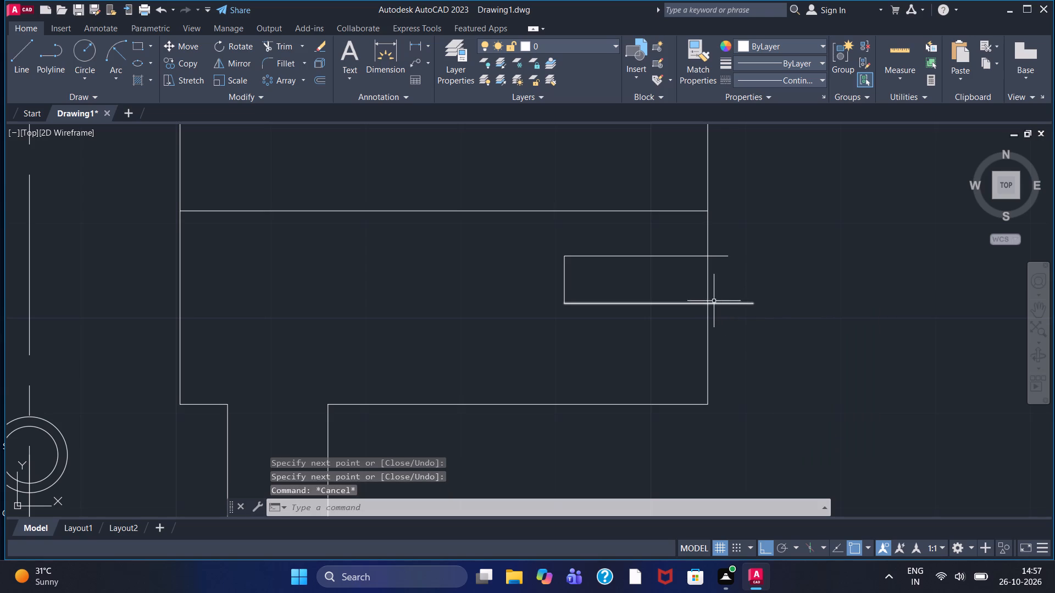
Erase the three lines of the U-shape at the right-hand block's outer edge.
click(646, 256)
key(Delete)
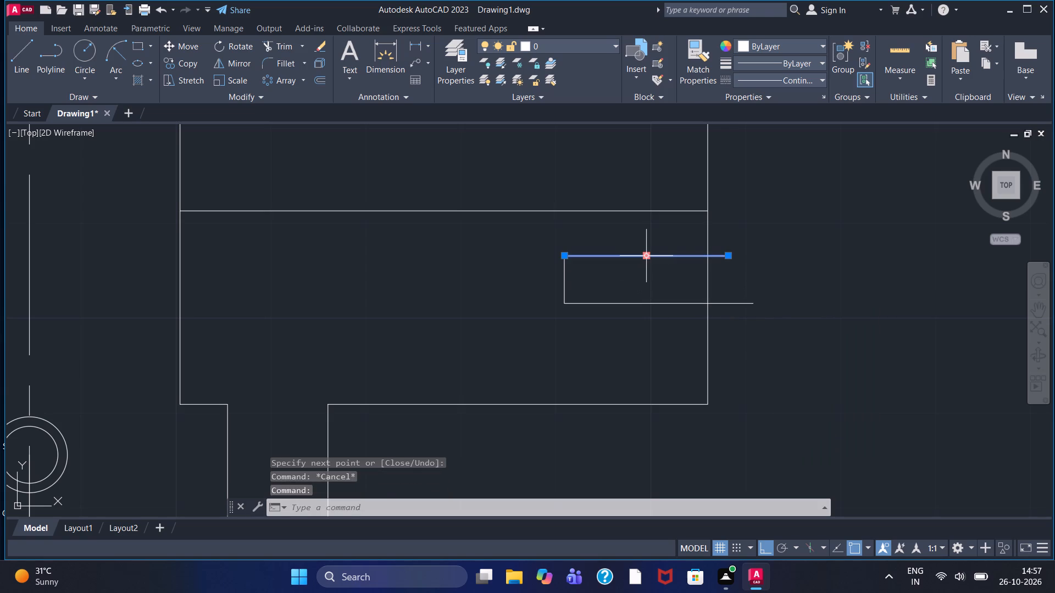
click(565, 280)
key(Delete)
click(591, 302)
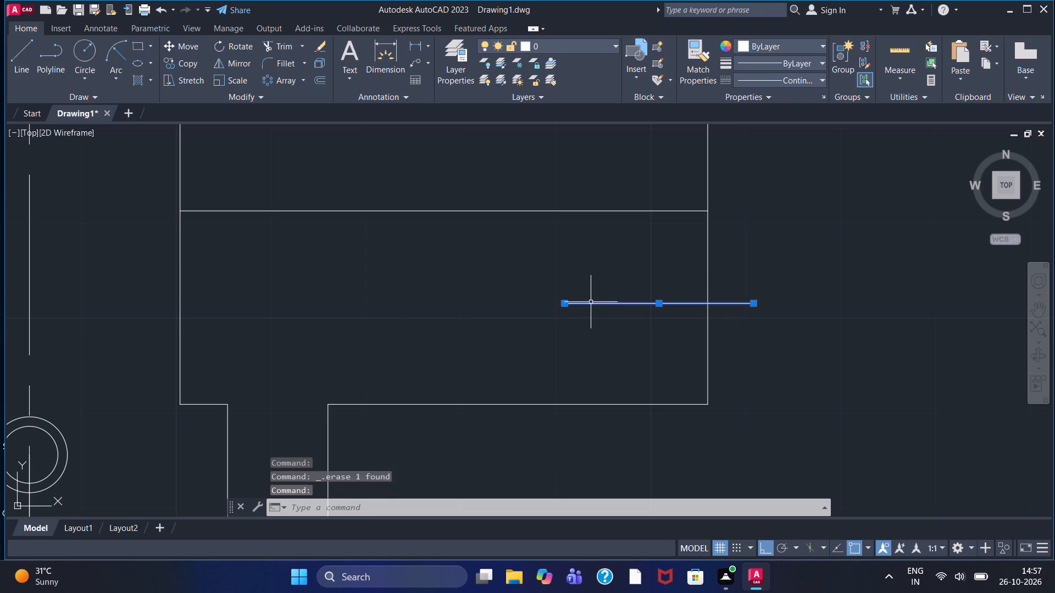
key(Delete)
Measure the vertical distance from the block's horizontal line to its lower outer corner with a linear dimension, without placing it.
click(410, 44)
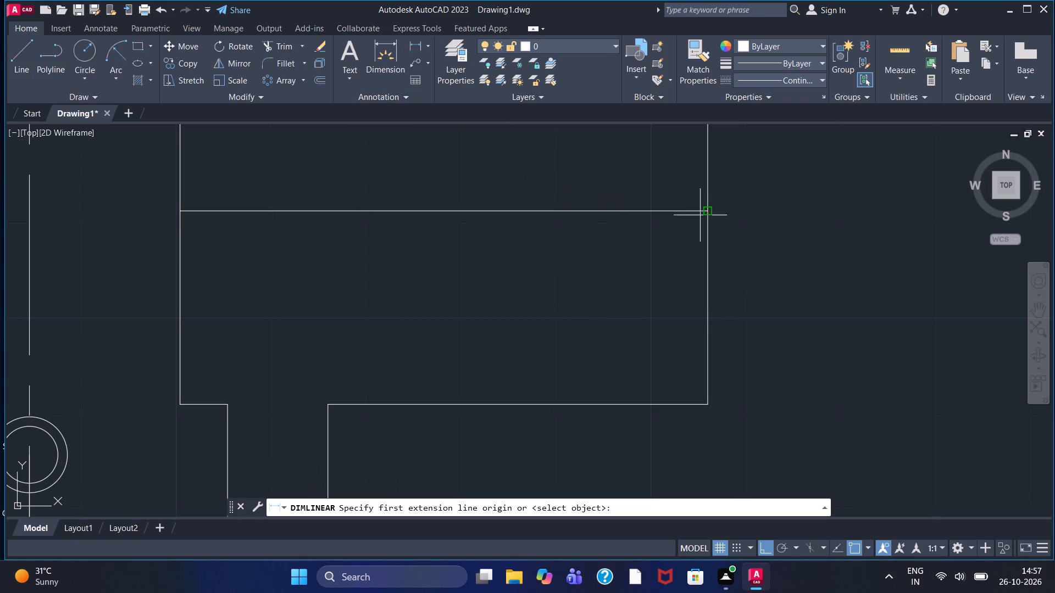
click(706, 210)
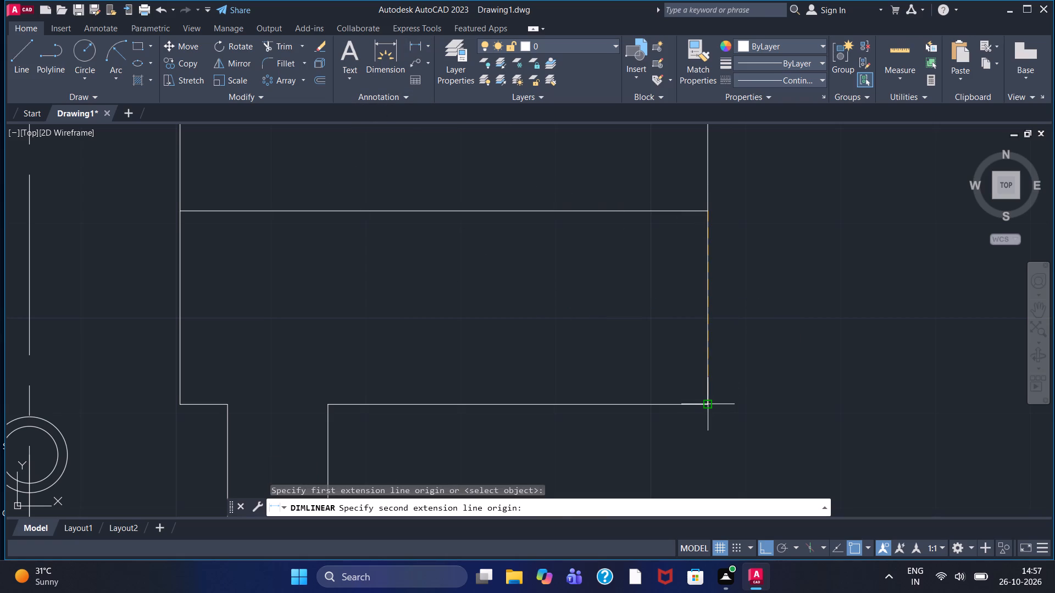
click(706, 407)
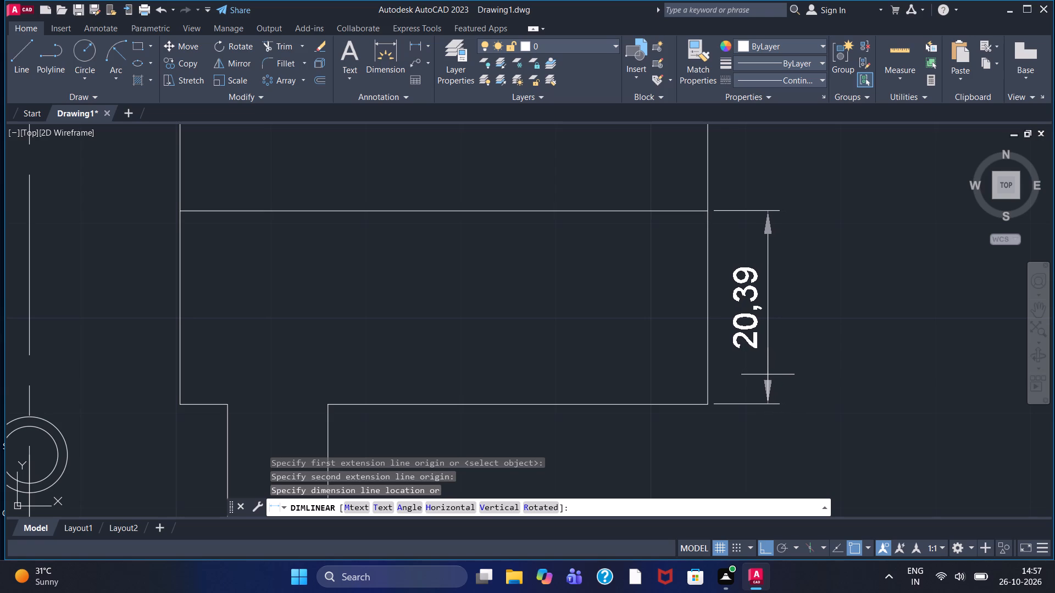
key(Escape)
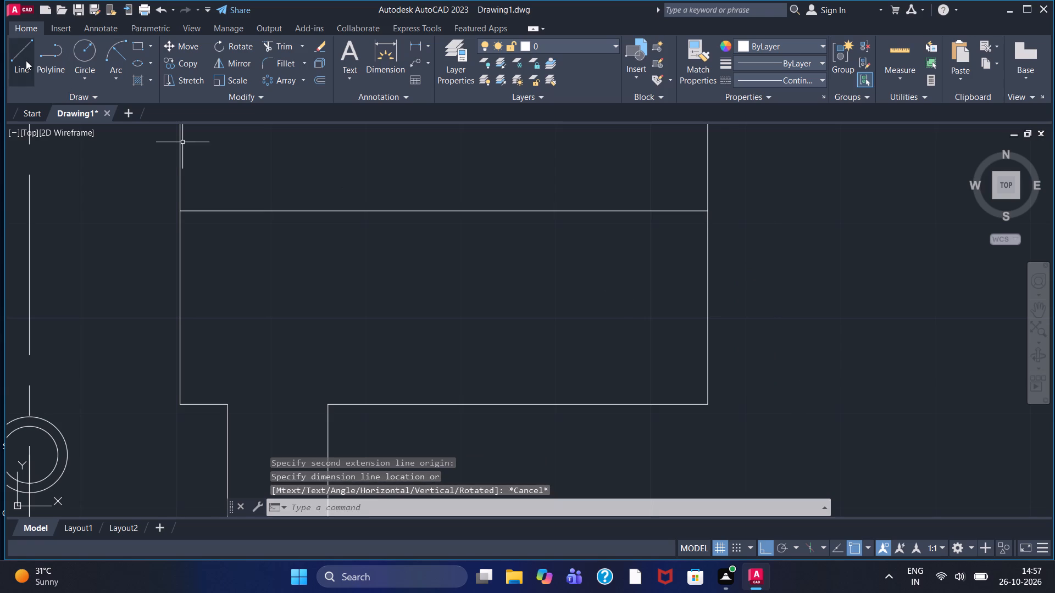
Draw a line from the right-hand block's lower outer corner: 10.15 up along the edge, and 15 left into the block.
click(26, 60)
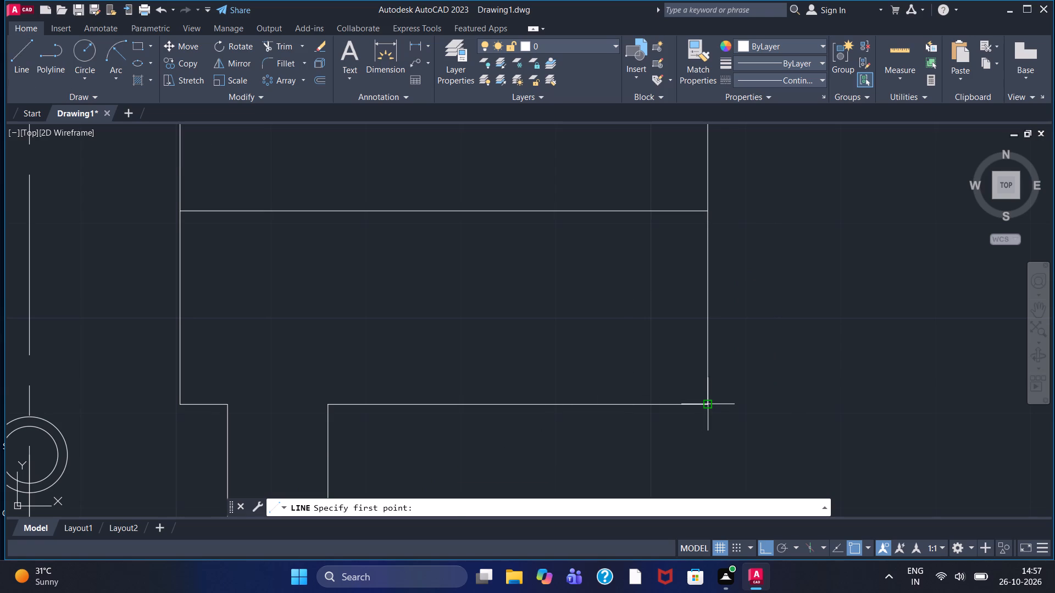
drag(707, 403, 708, 397)
text(10.14)
key(BackSpace)
key(5)
key(Return)
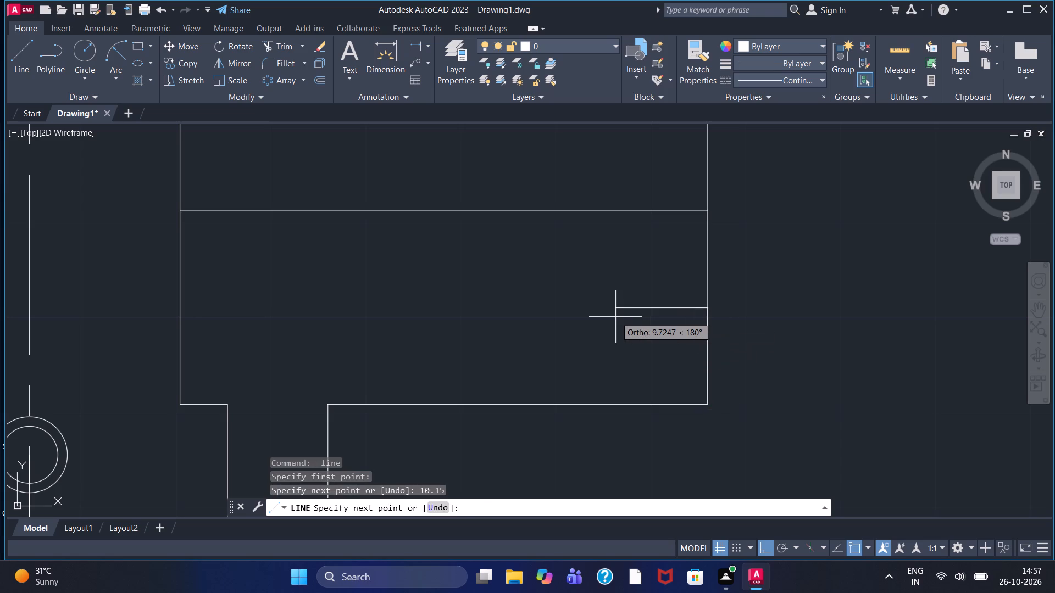
key(2)
key(BackSpace)
text(15)
key(Return)
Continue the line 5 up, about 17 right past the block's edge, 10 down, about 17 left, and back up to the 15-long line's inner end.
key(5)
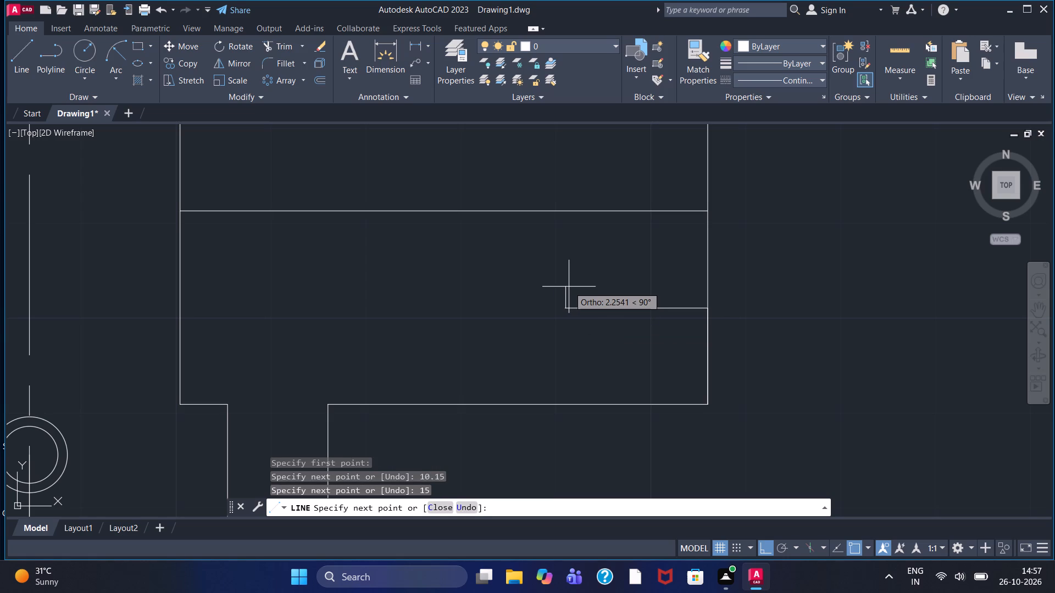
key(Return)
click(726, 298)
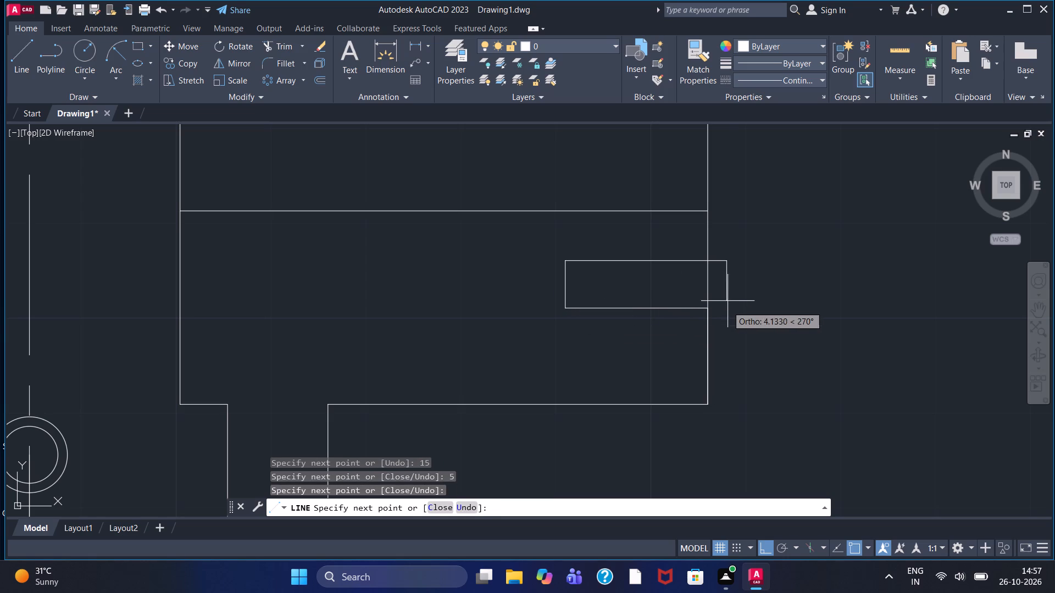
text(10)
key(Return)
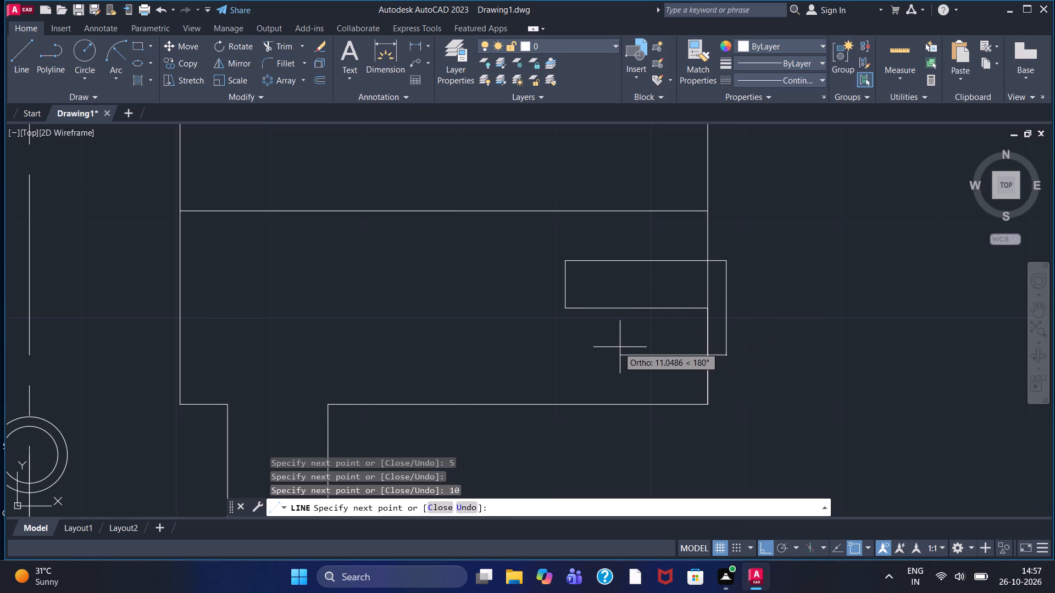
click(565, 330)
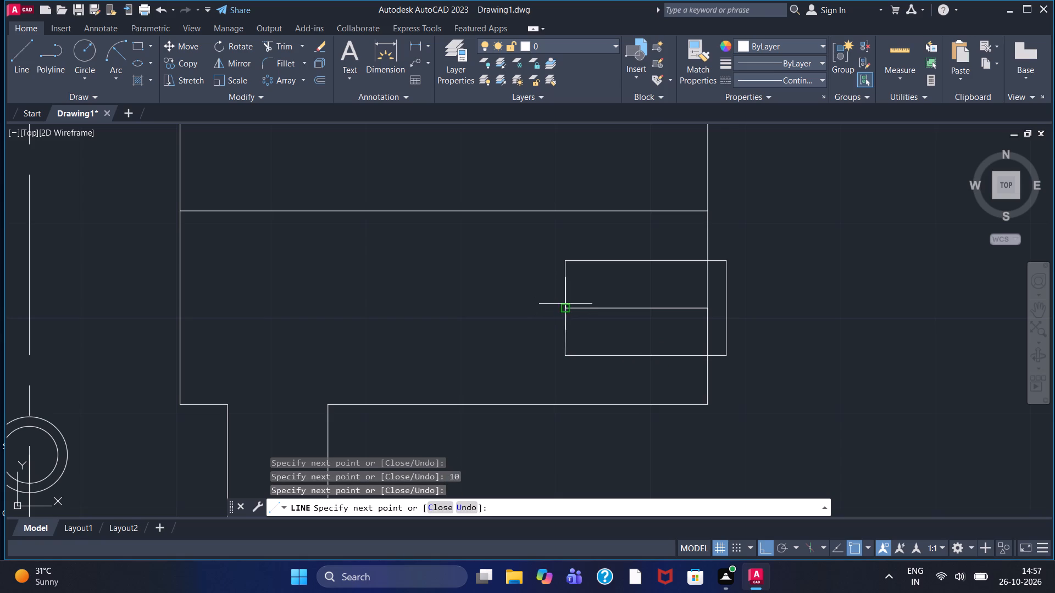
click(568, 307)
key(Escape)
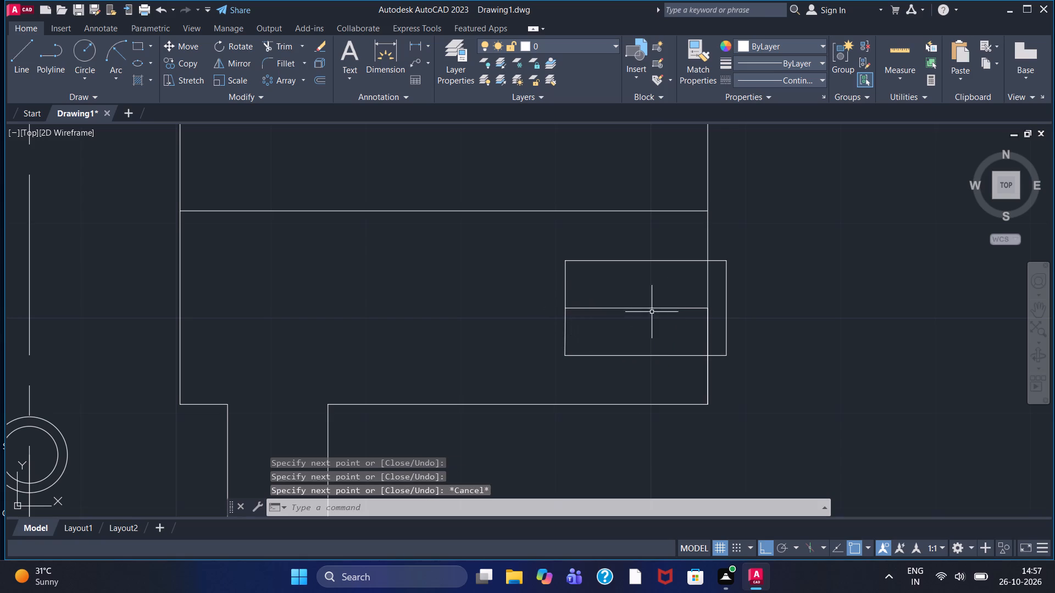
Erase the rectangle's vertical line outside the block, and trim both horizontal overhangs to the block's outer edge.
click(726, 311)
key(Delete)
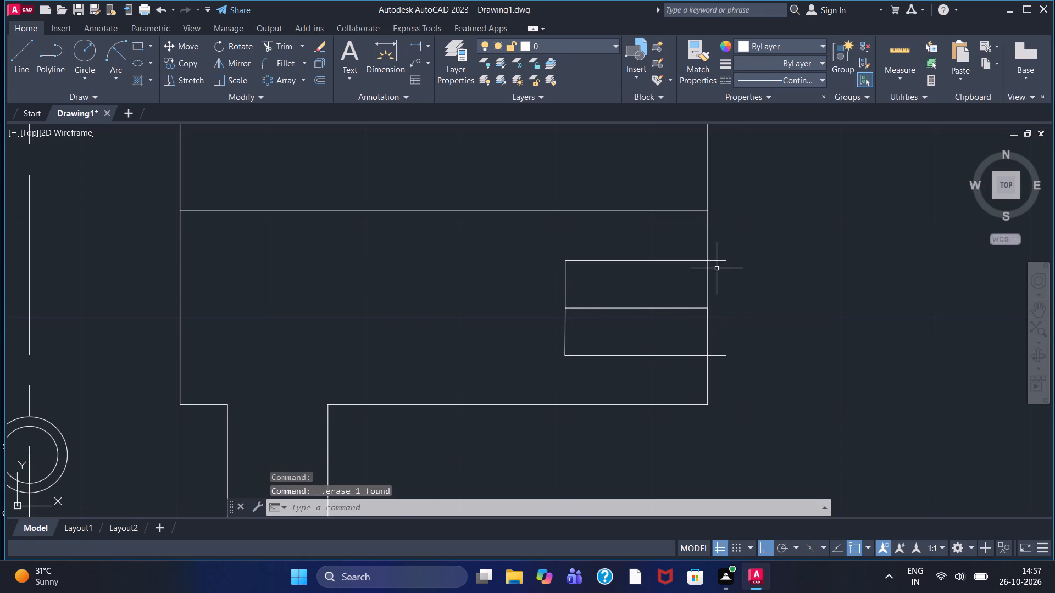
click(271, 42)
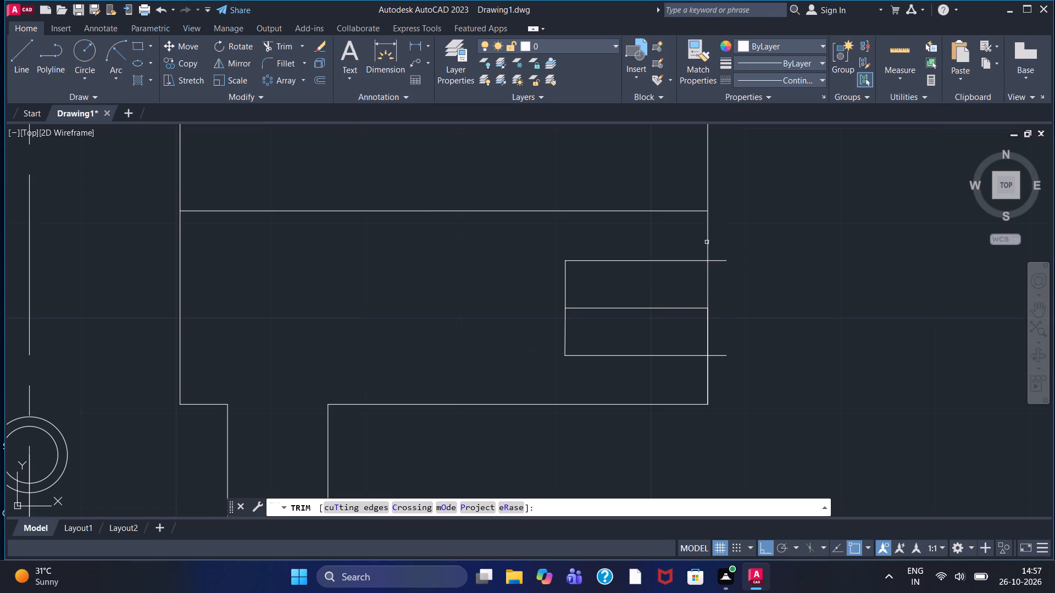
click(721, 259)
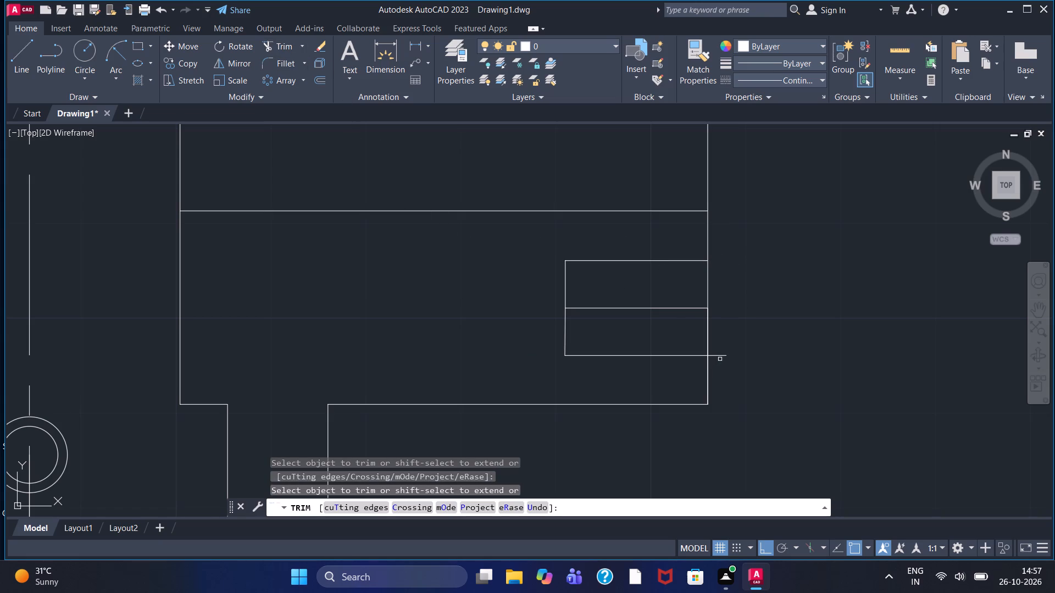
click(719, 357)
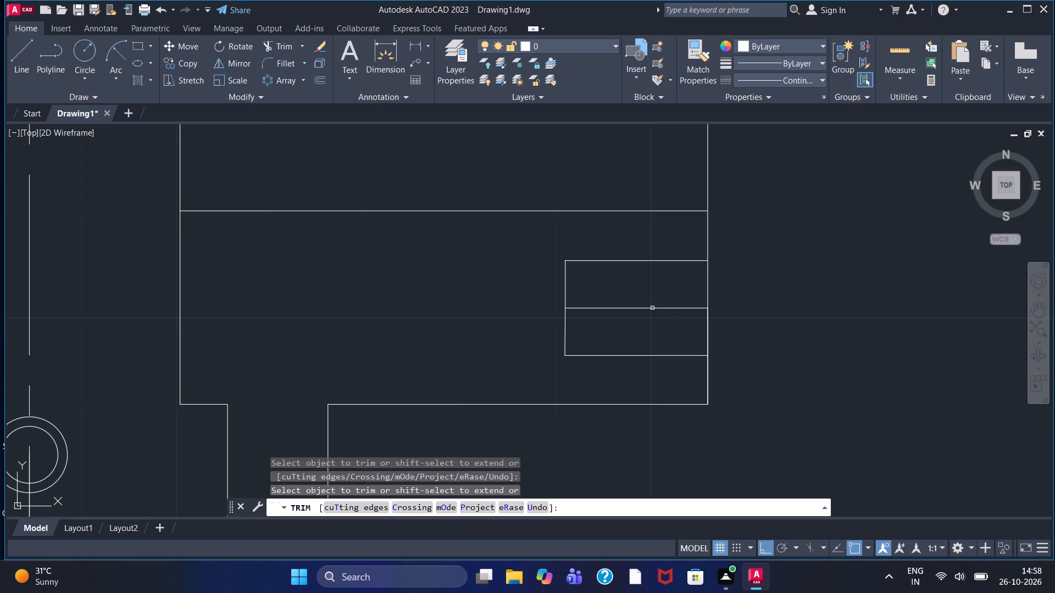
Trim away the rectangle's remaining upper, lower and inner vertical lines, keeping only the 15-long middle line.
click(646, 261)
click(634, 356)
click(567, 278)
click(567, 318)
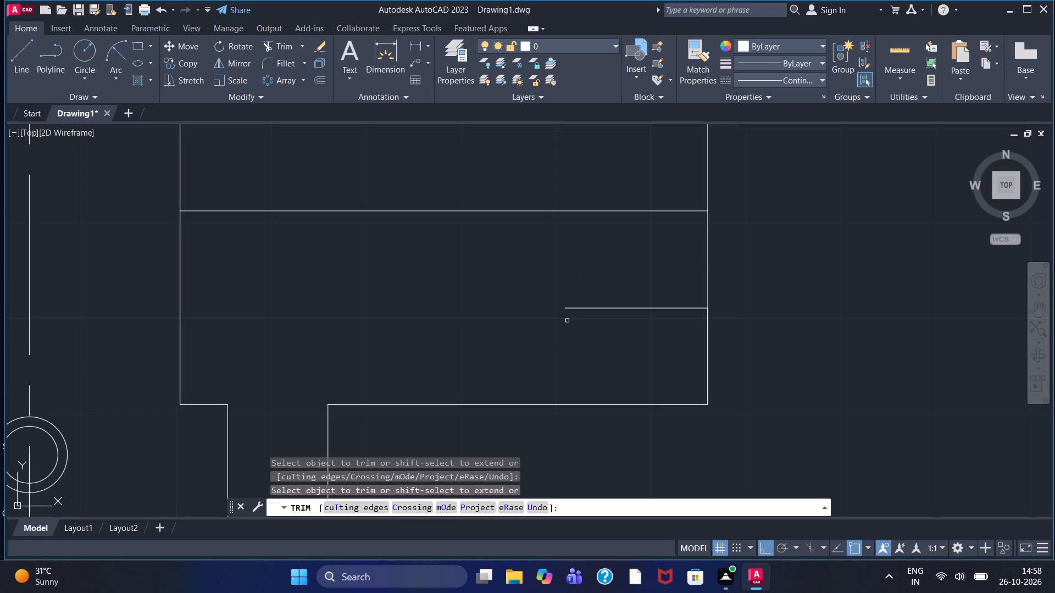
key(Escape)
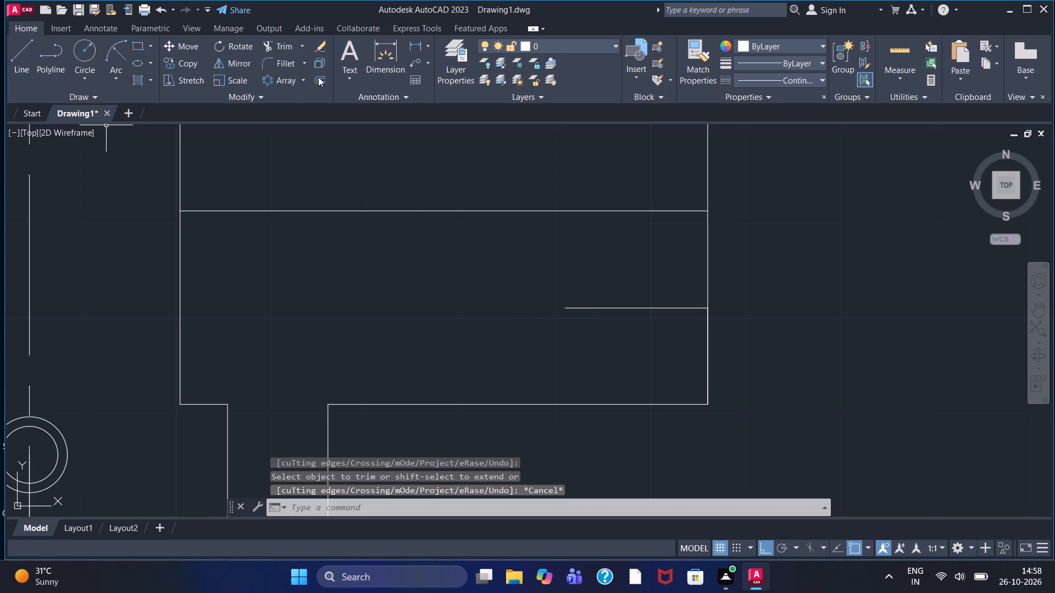
Offset the 15-long horizontal line upward using the Through option with a value of 2.5.
click(318, 77)
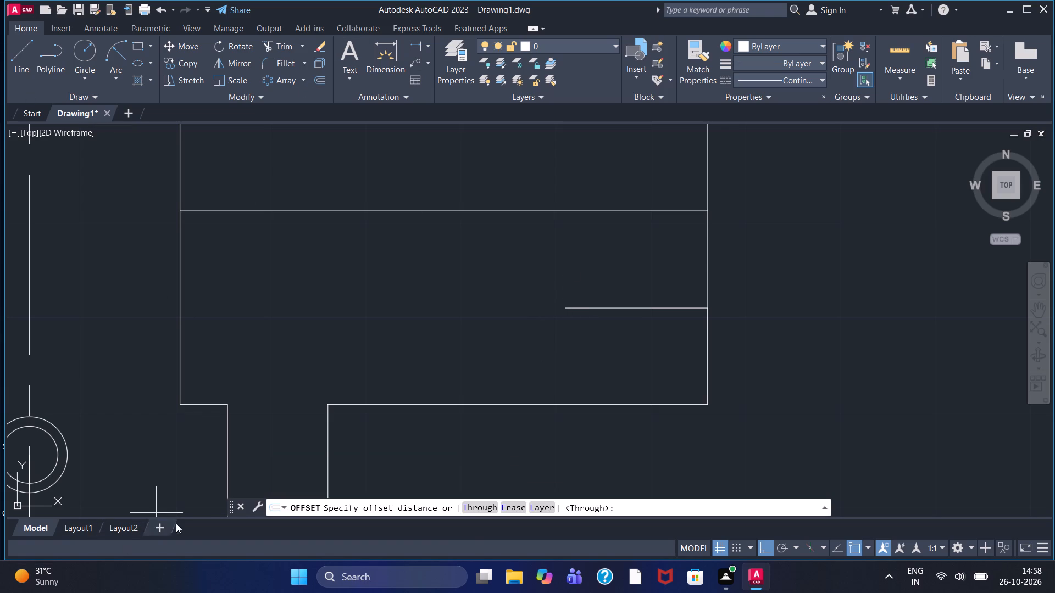
click(481, 504)
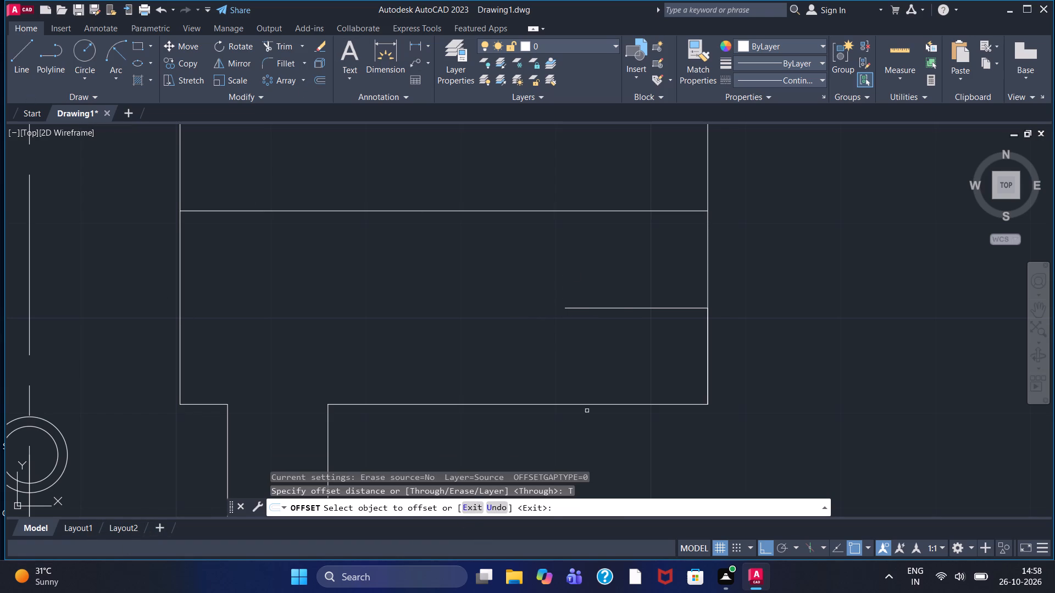
click(623, 309)
text(2.5)
key(Return)
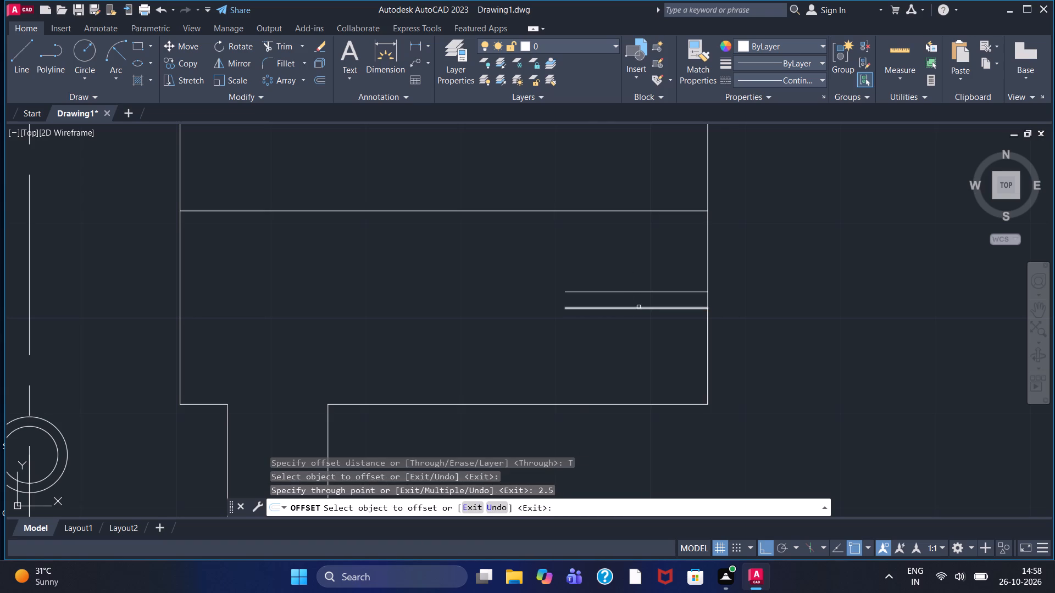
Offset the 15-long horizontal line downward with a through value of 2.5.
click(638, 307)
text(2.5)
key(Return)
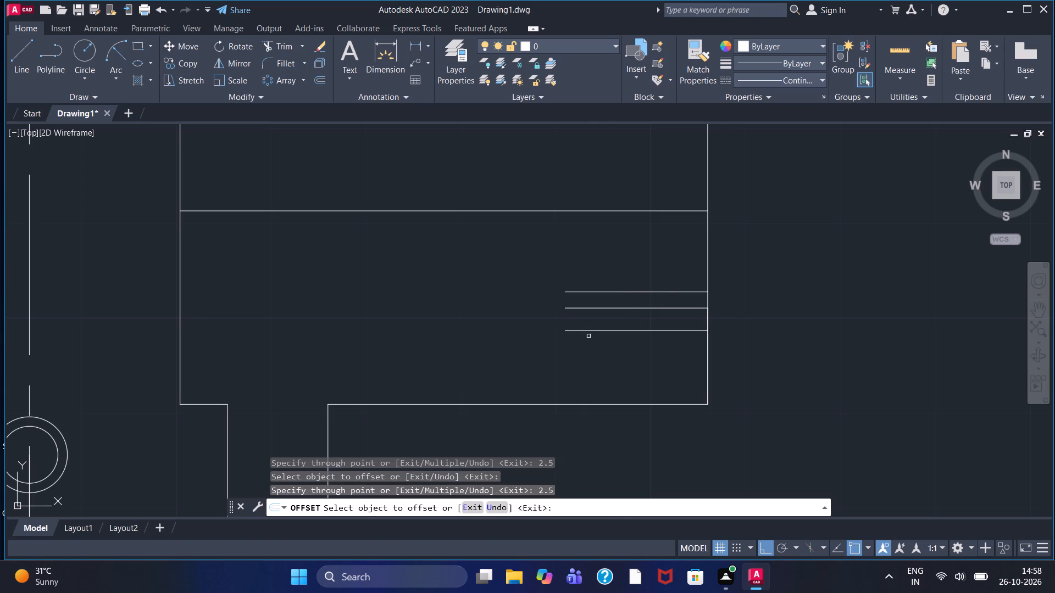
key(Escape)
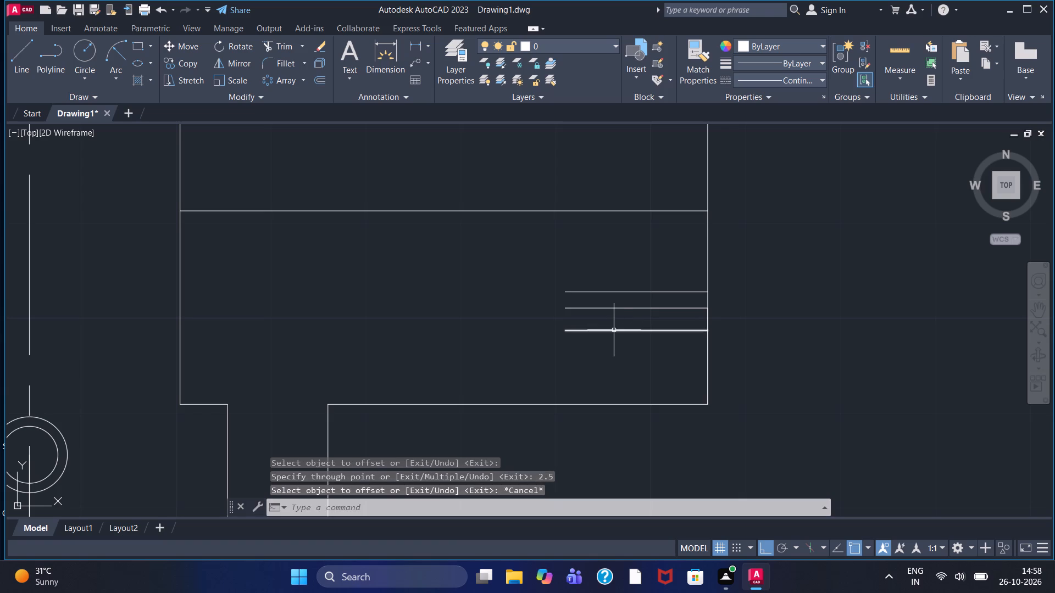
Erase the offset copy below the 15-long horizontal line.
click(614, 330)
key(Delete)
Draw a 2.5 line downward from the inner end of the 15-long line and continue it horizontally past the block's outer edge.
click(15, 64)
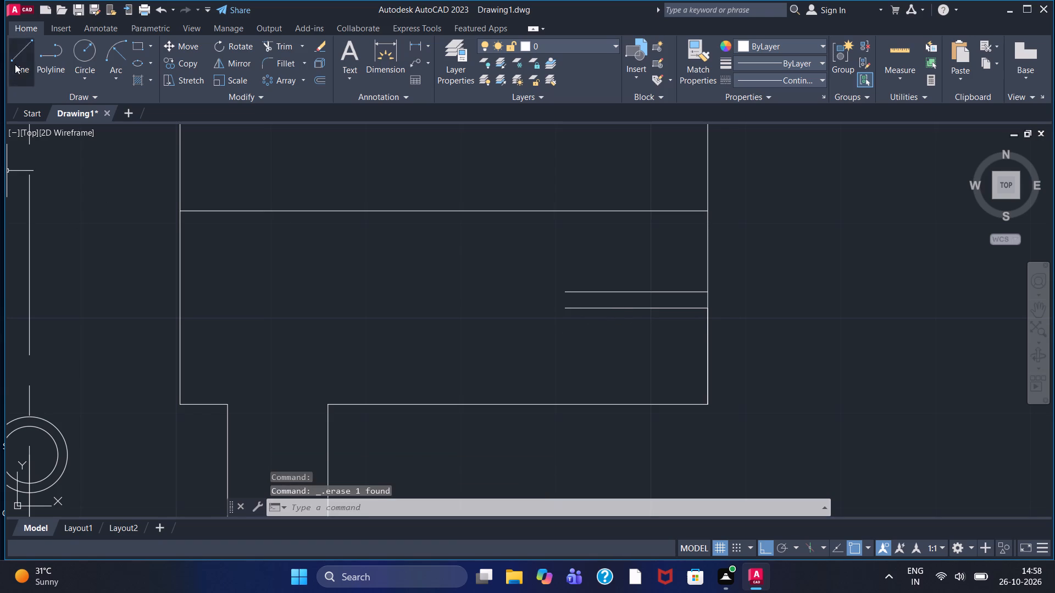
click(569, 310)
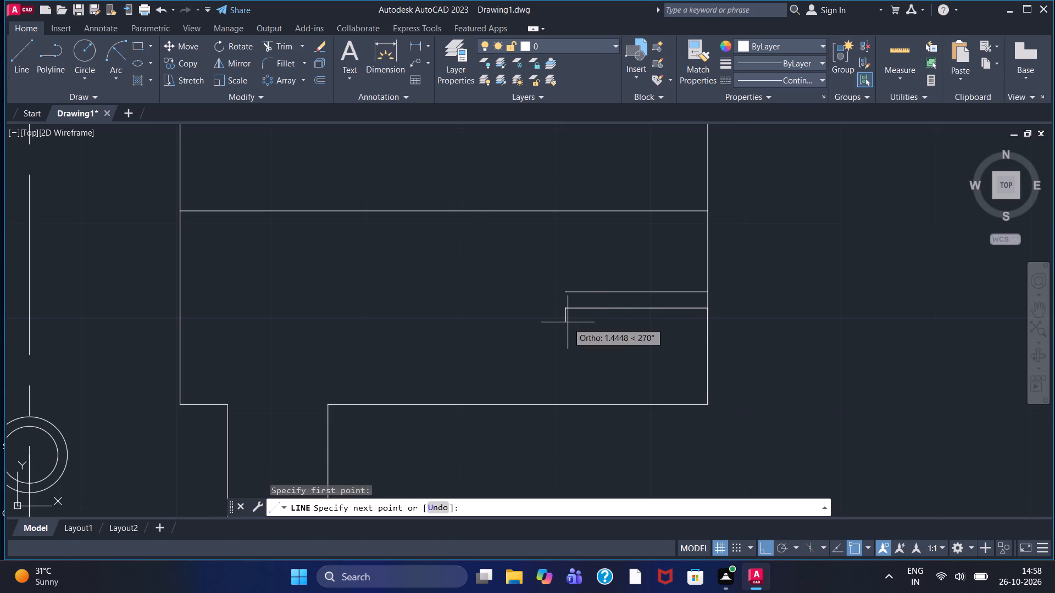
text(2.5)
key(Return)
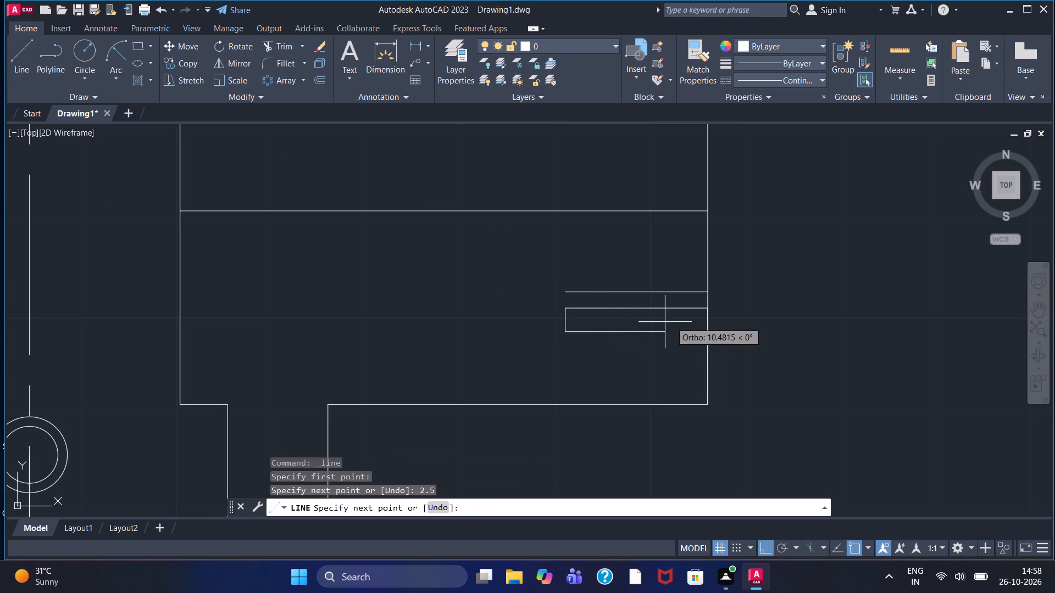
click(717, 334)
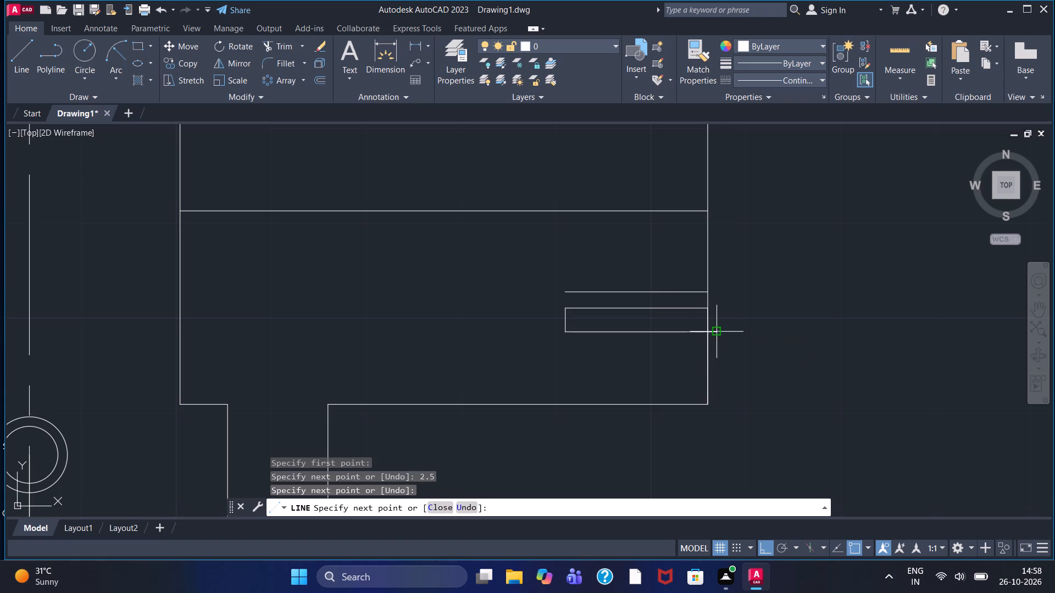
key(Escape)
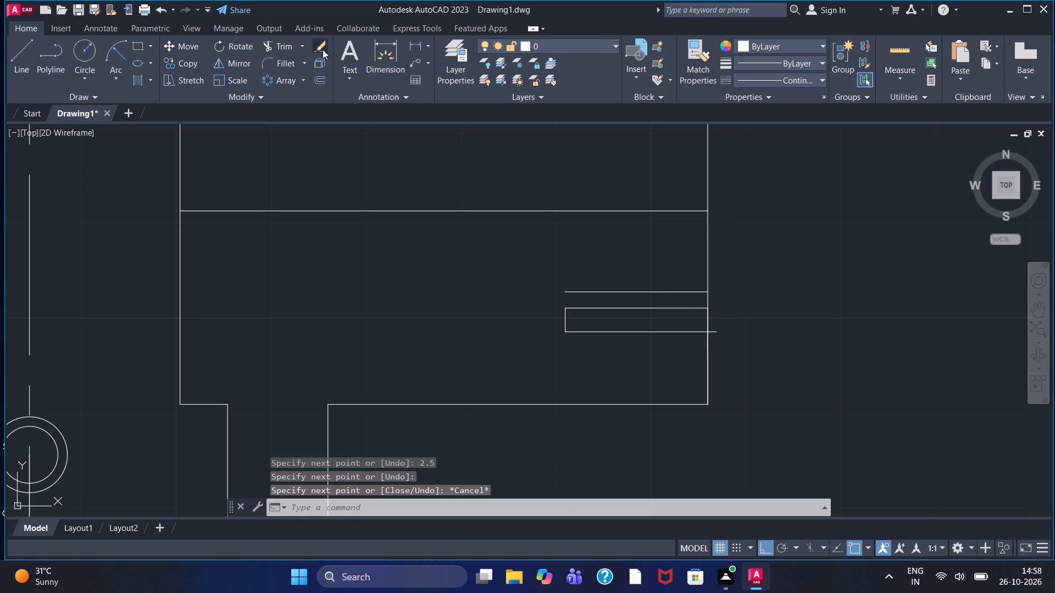
Measure the vertical gap between the 15-long line and its upper offset copy with a linear dimension.
click(410, 46)
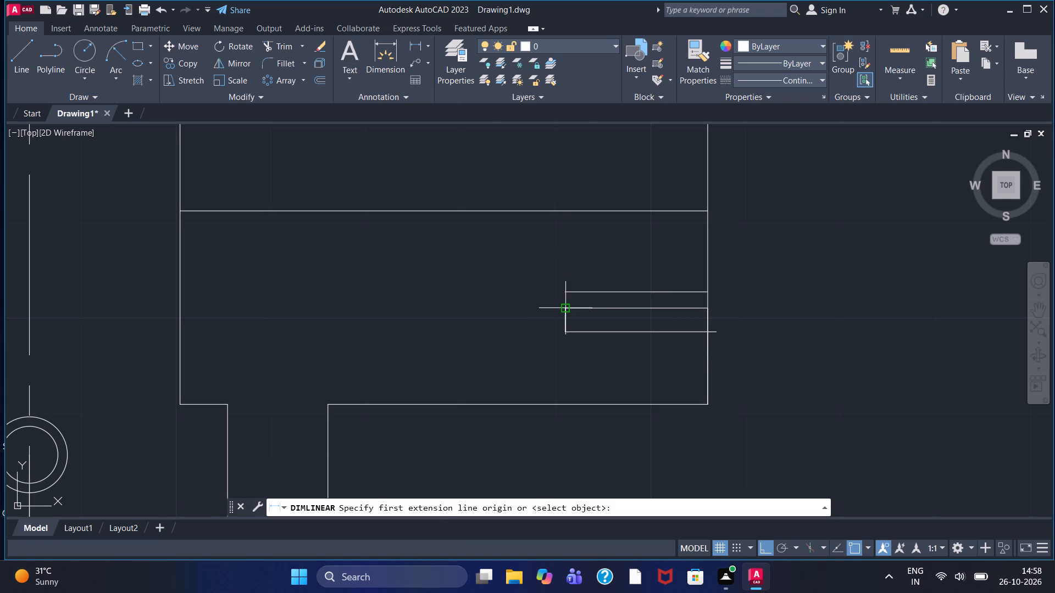
click(568, 309)
click(566, 292)
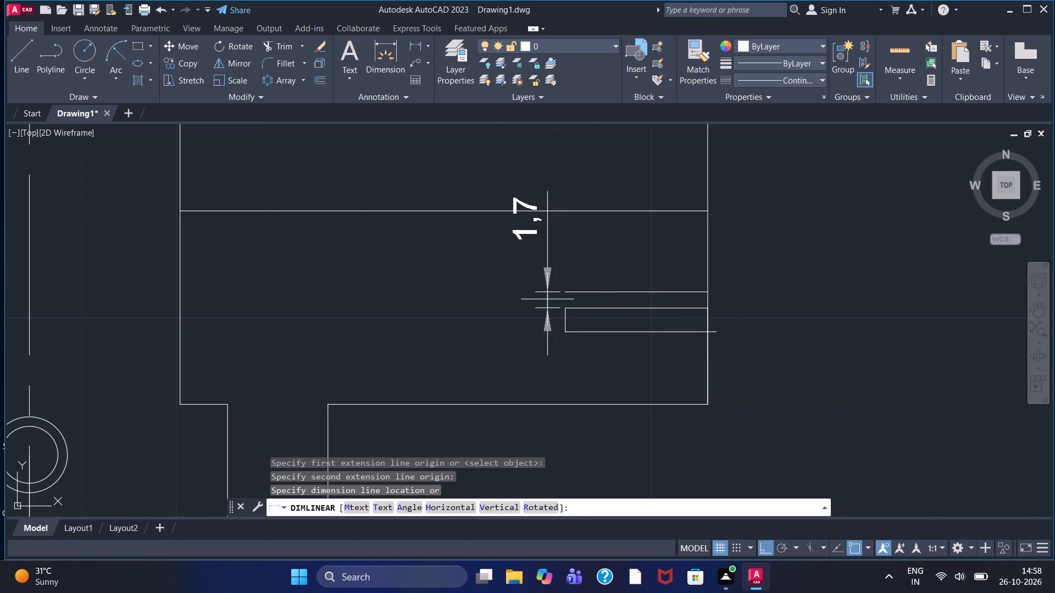
key(Escape)
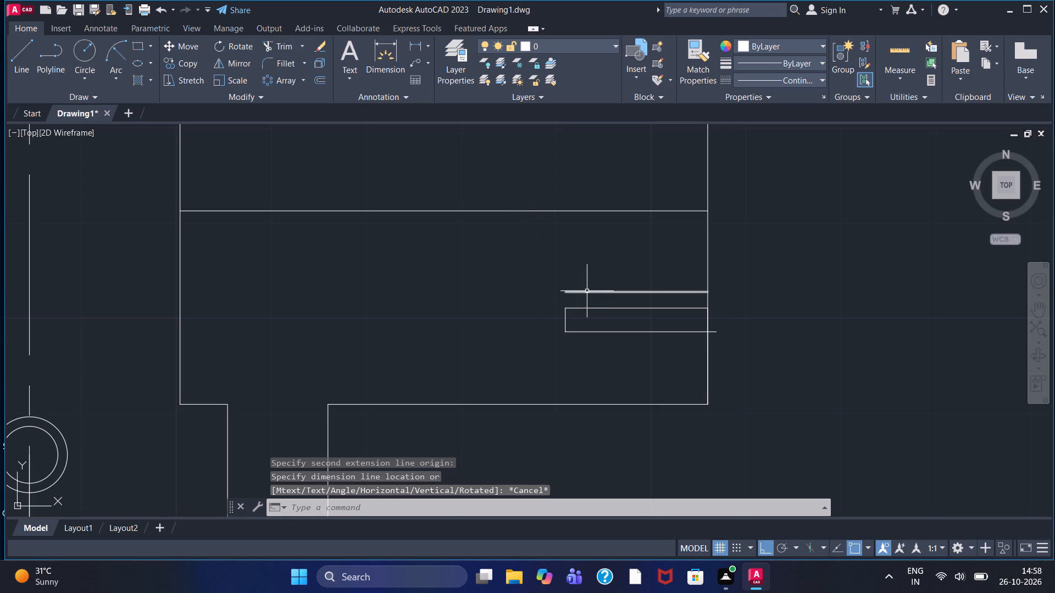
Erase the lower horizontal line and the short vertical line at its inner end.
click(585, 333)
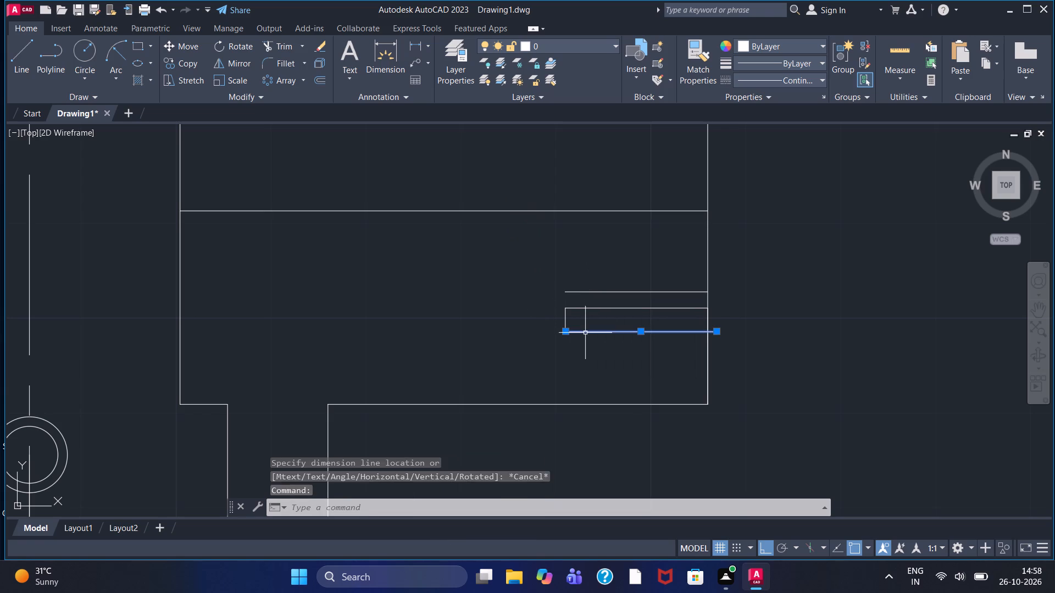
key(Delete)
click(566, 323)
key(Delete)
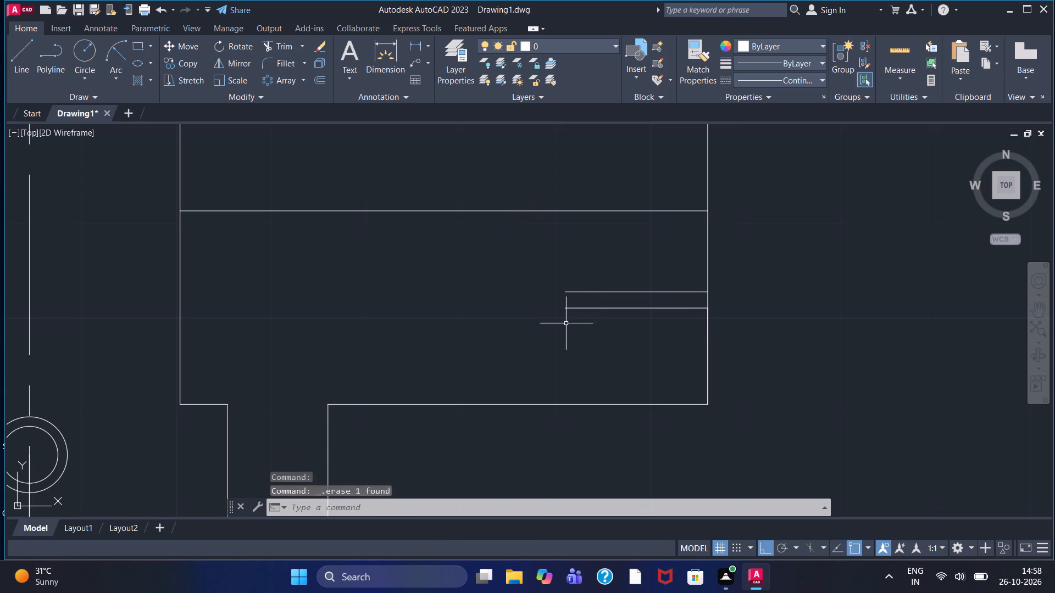
Draw a 1.7 line downward from the 15-long line's inner end, continuing horizontally past the block's outer edge.
click(11, 64)
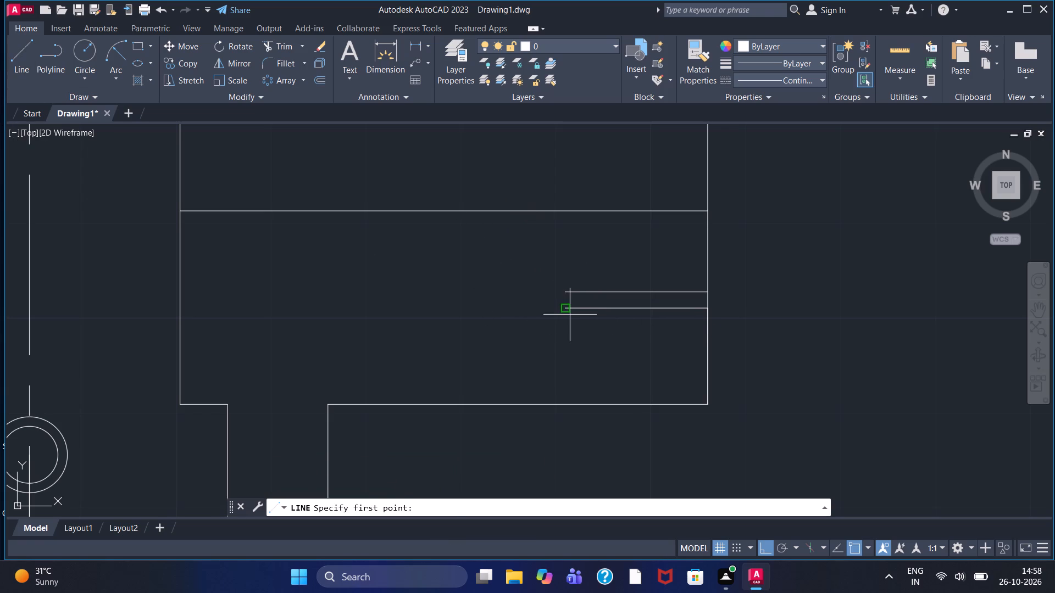
click(570, 315)
key(1)
key(period)
key(7)
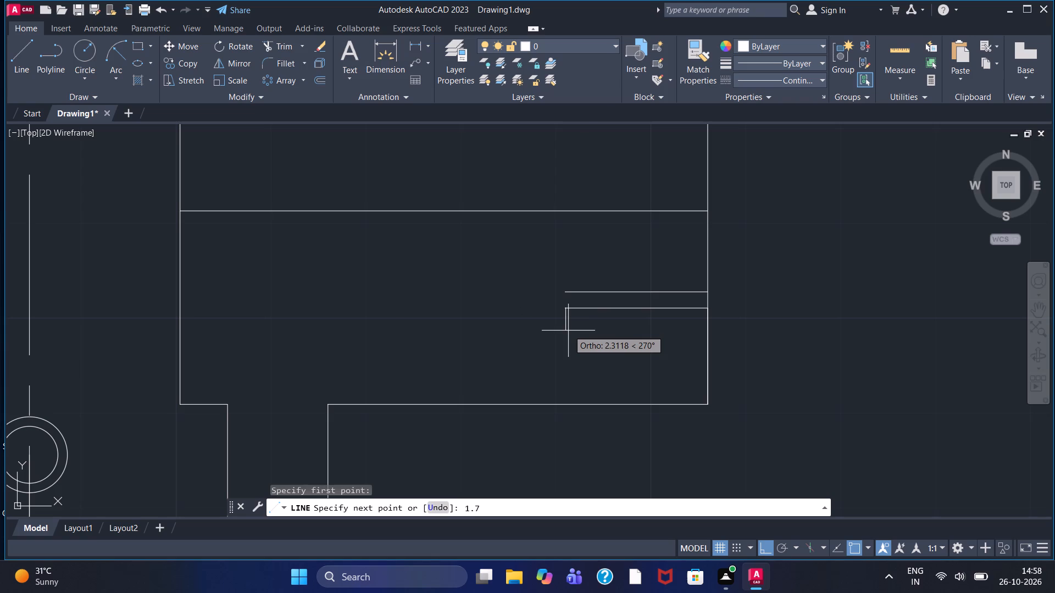
key(Return)
drag(759, 326, 752, 326)
right_click(754, 326)
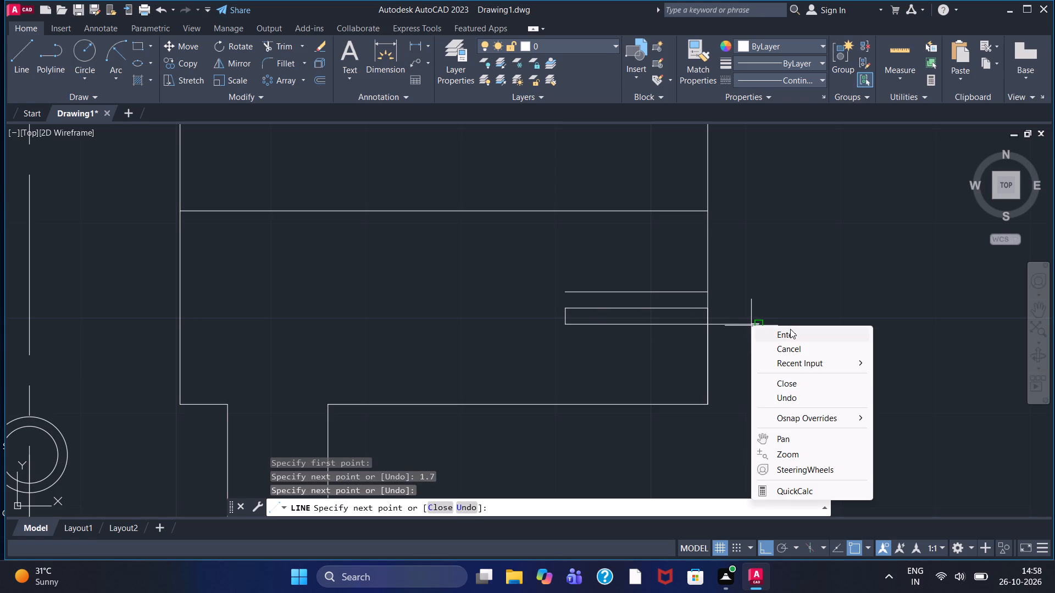
click(790, 329)
Draw a vertical line joining the inner ends of the upper hole line and the middle line.
click(12, 62)
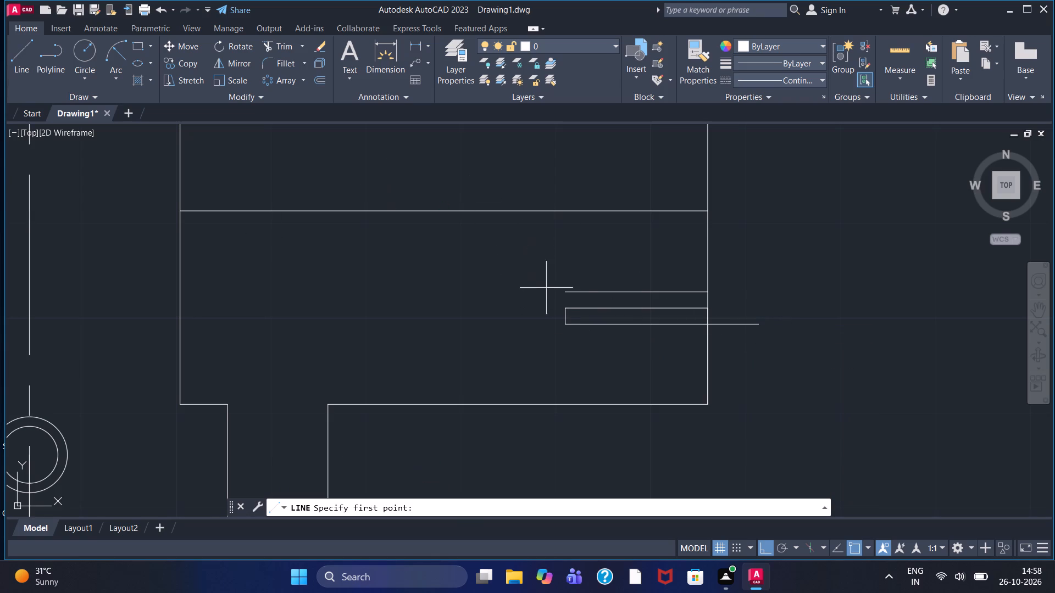
click(565, 293)
click(563, 311)
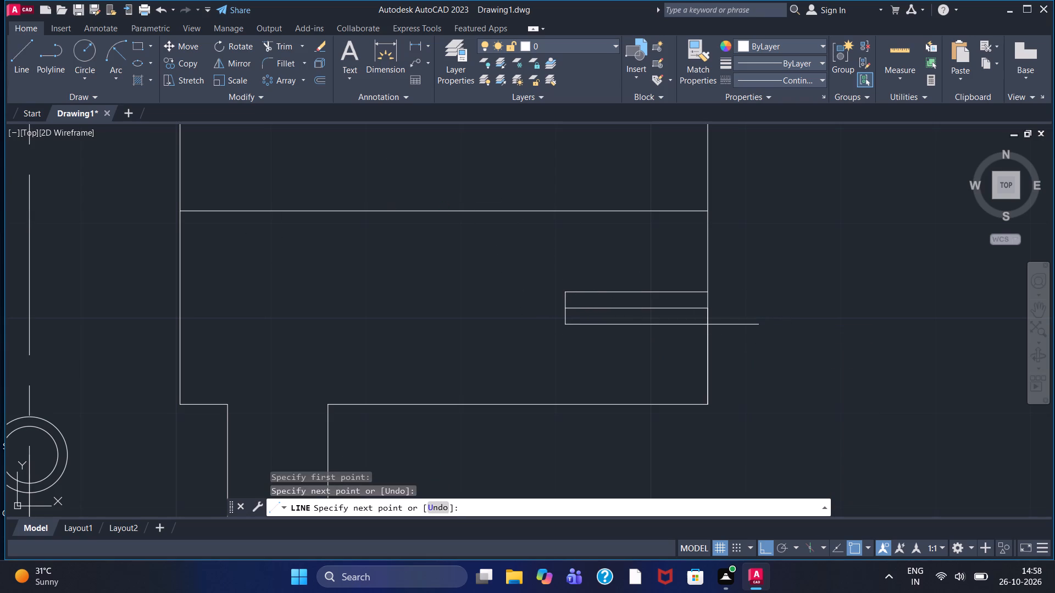
key(Escape)
Trim the lower hole line's overhang beyond the block's outer edge and remove the hole's middle line.
click(268, 49)
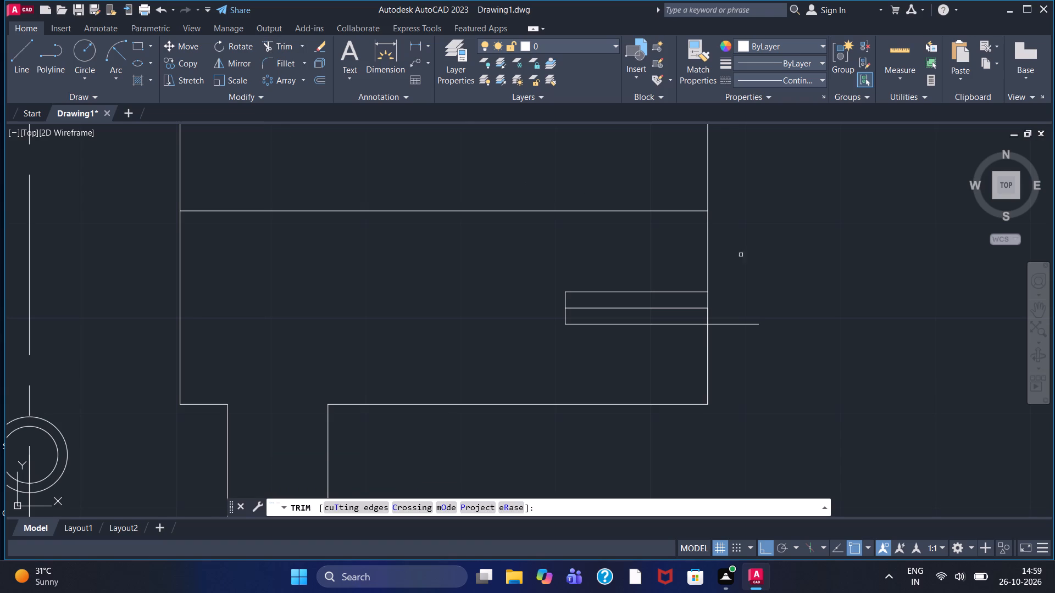
click(743, 323)
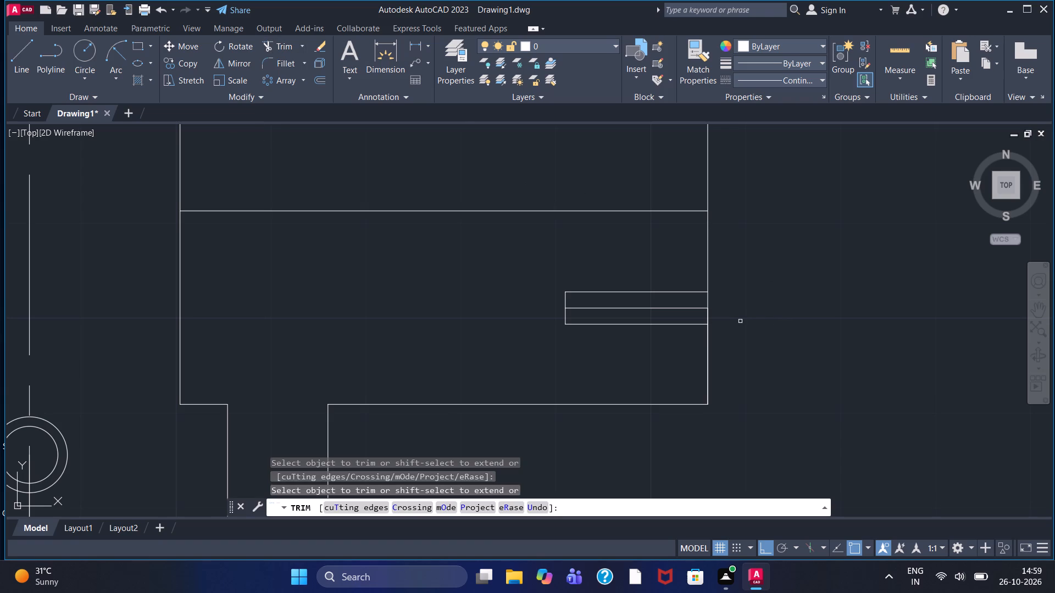
scroll(712, 338, down, 1)
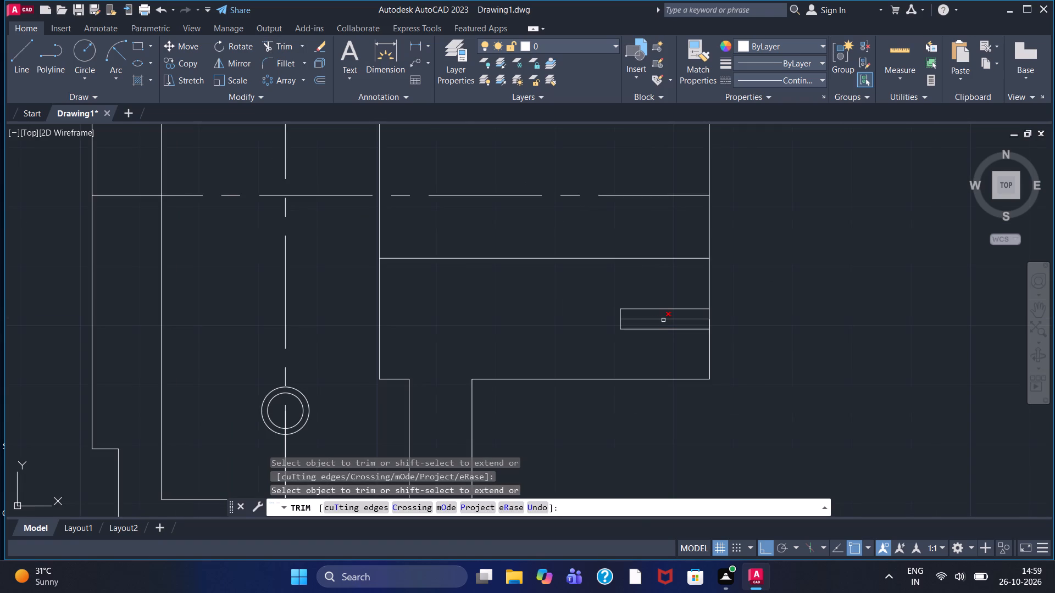
click(662, 320)
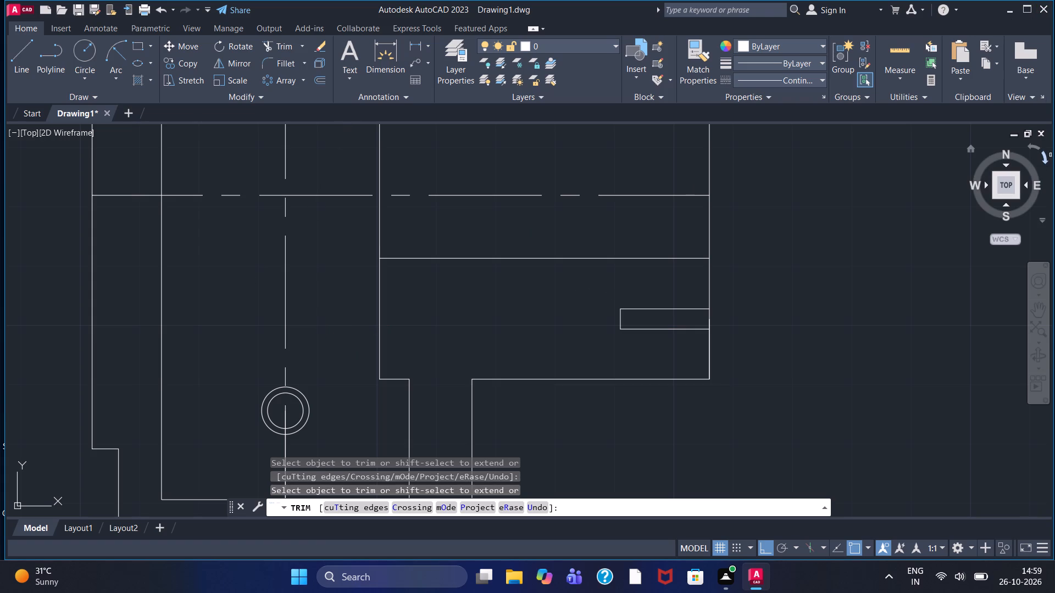
Draw a vertical line crossing both hole lines a short distance from the hole's closed inner end.
scroll(1035, 134, down, 1)
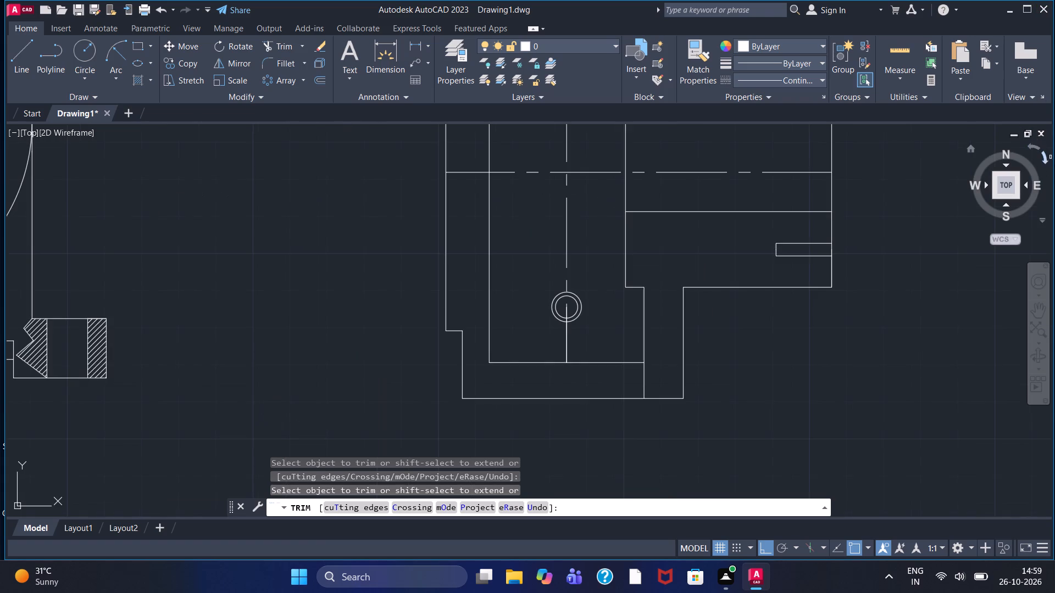
scroll(1048, 185, up, 1)
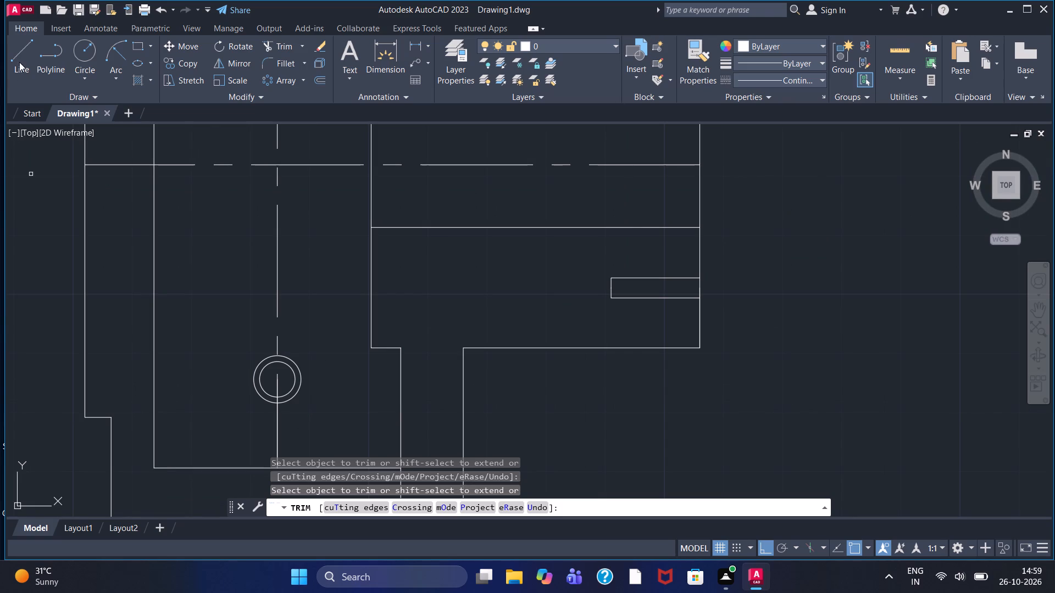
click(19, 62)
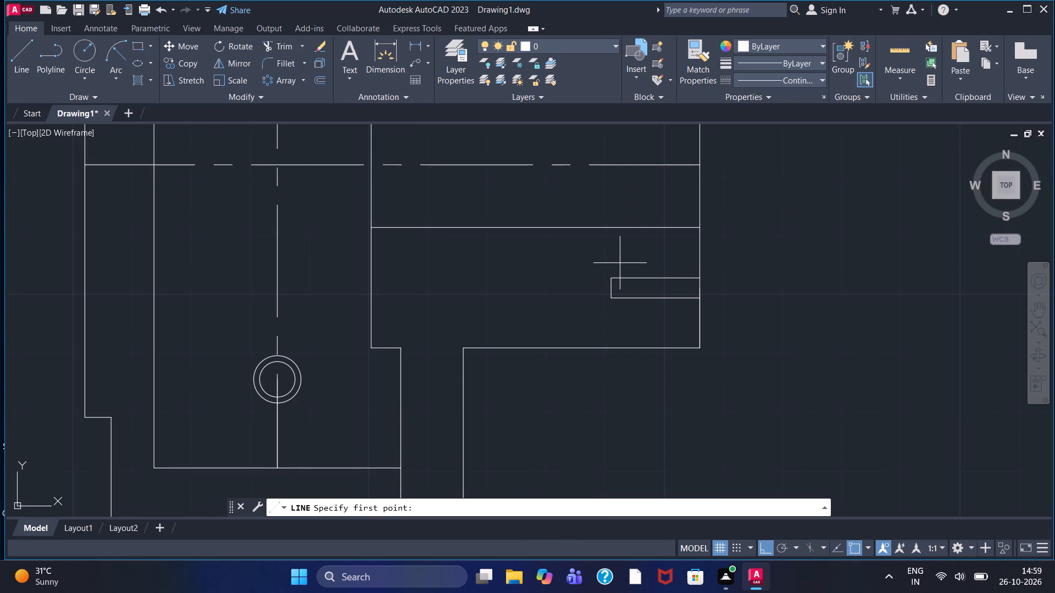
click(626, 261)
click(628, 312)
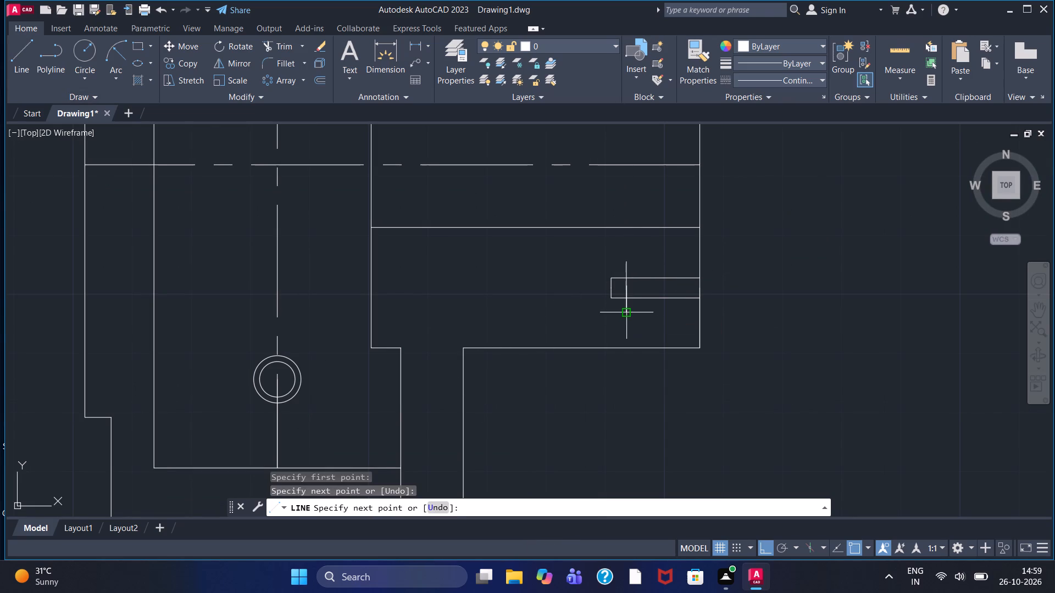
right_click(628, 312)
click(649, 321)
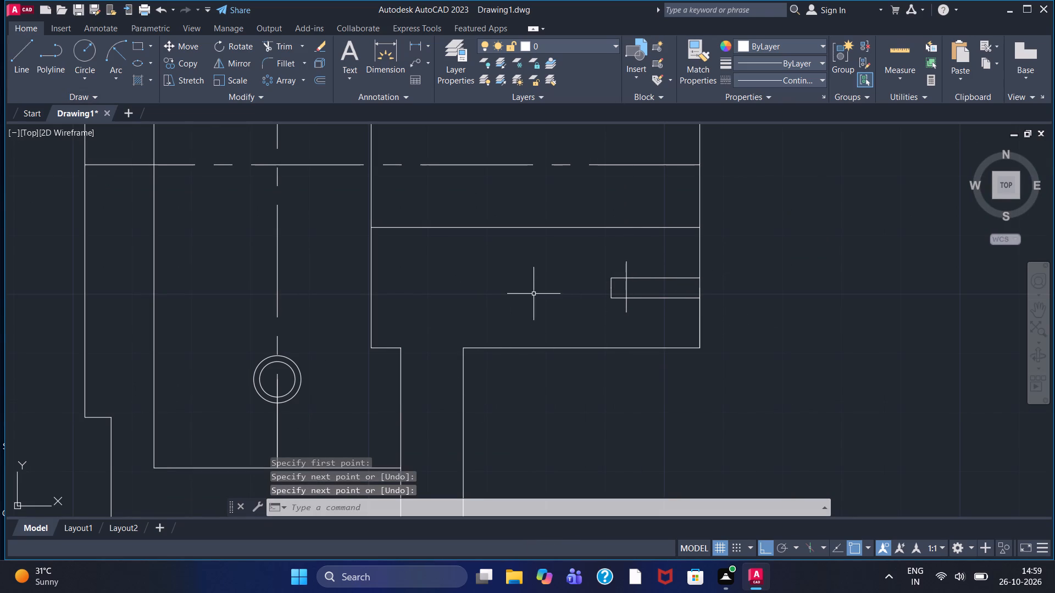
Draw a Start, End, Radius arc between the hole's two inner corners, bulging outward from the closed end.
click(116, 49)
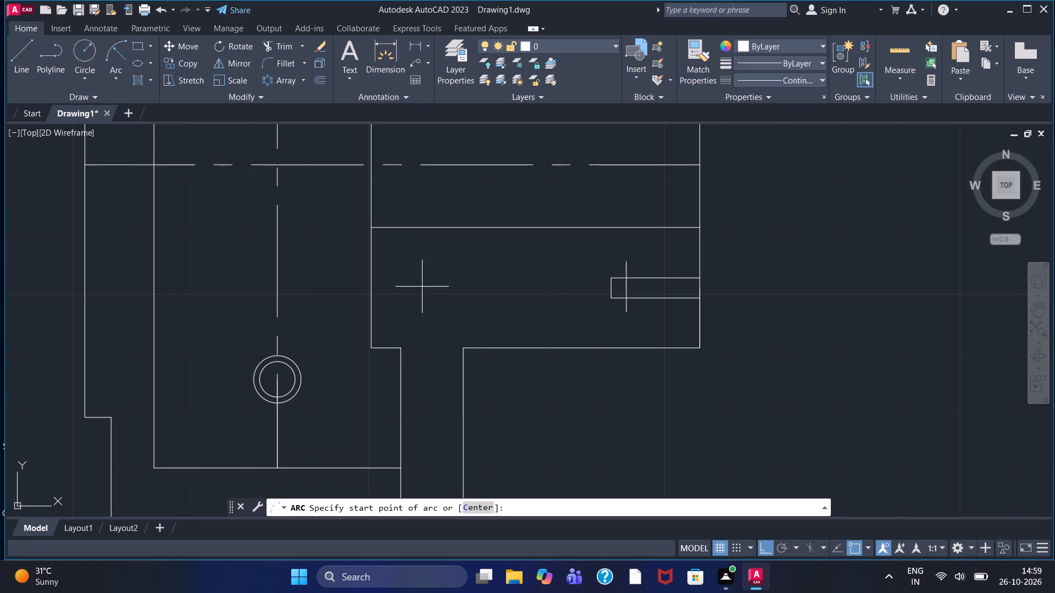
scroll(617, 280, up, 2)
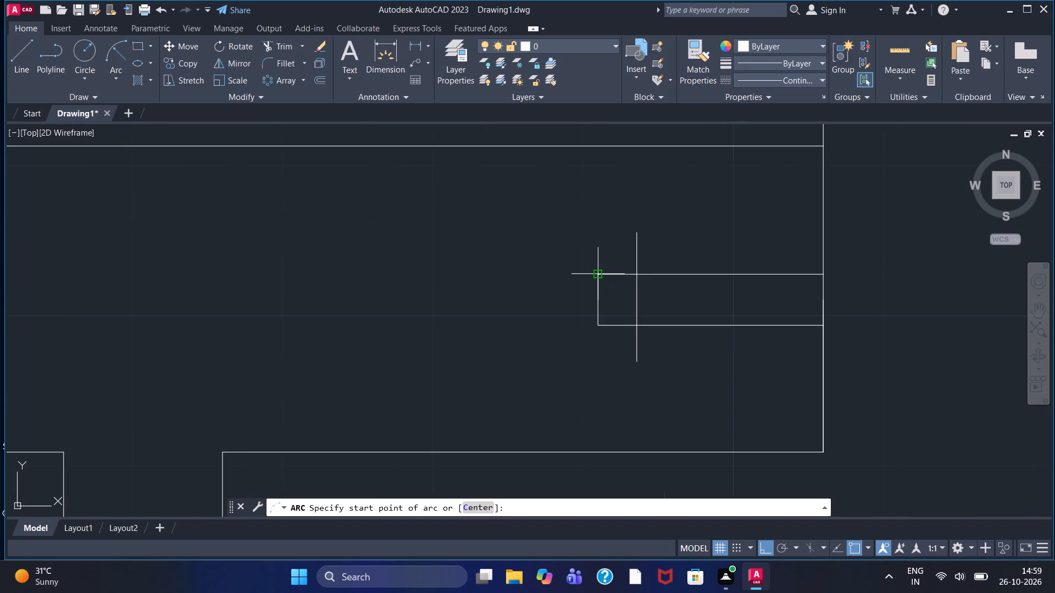
click(598, 272)
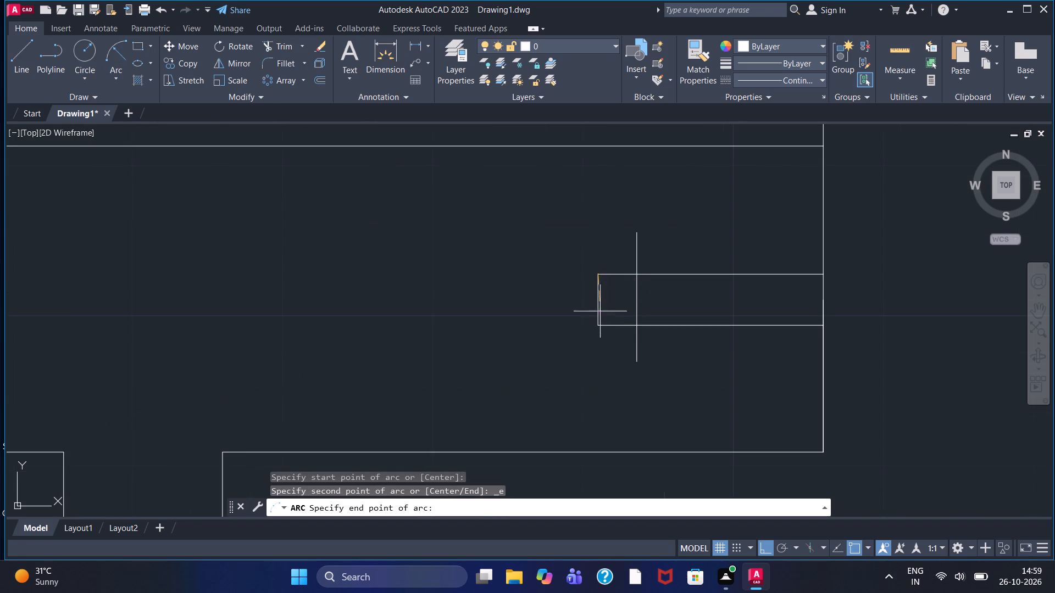
click(597, 328)
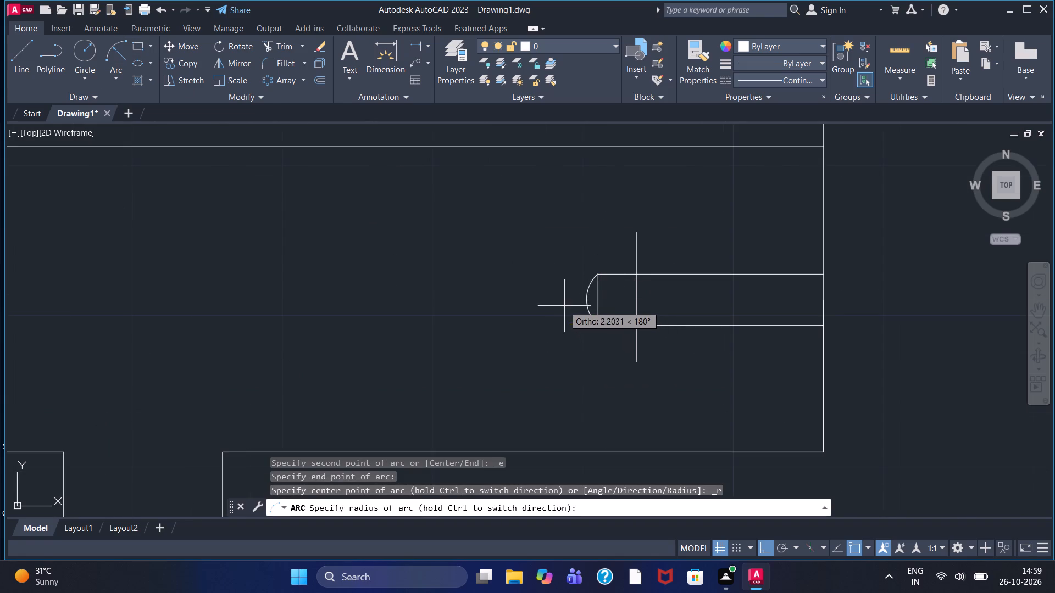
click(556, 295)
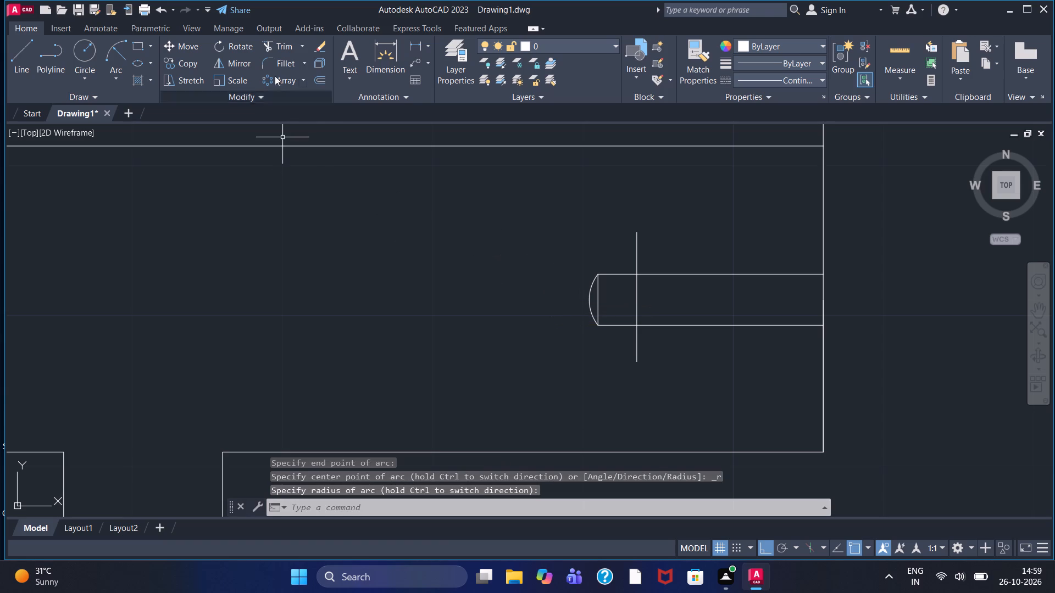
Trim the crossing vertical line's ends above and below the hole.
click(271, 46)
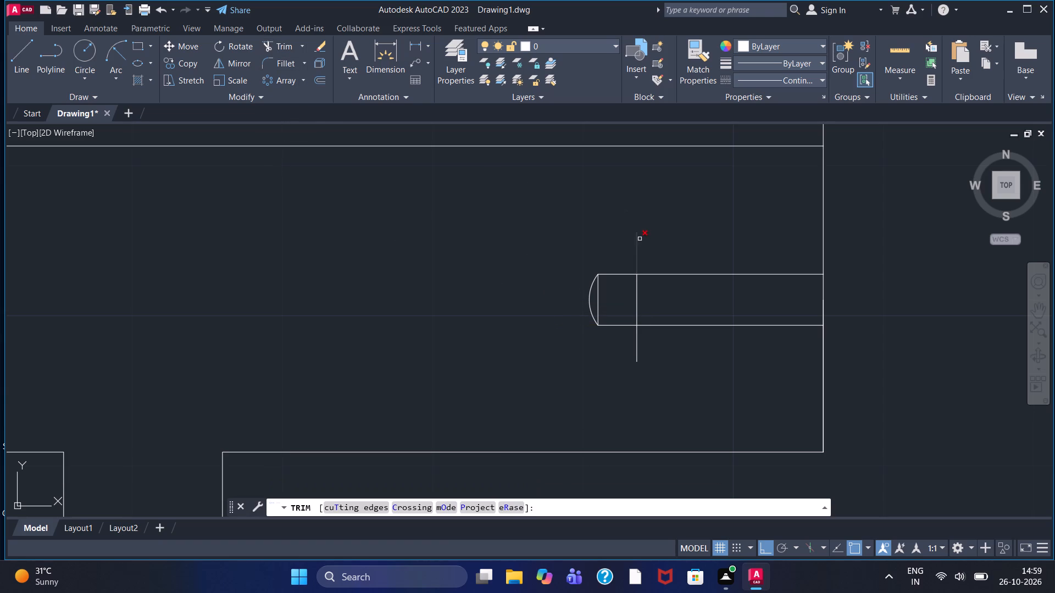
click(636, 243)
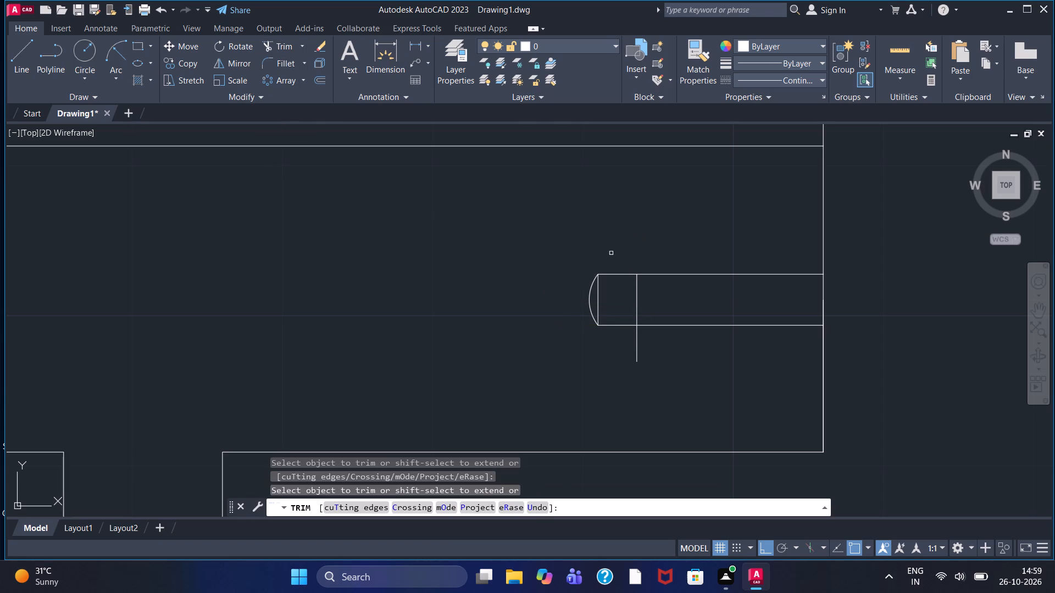
click(635, 355)
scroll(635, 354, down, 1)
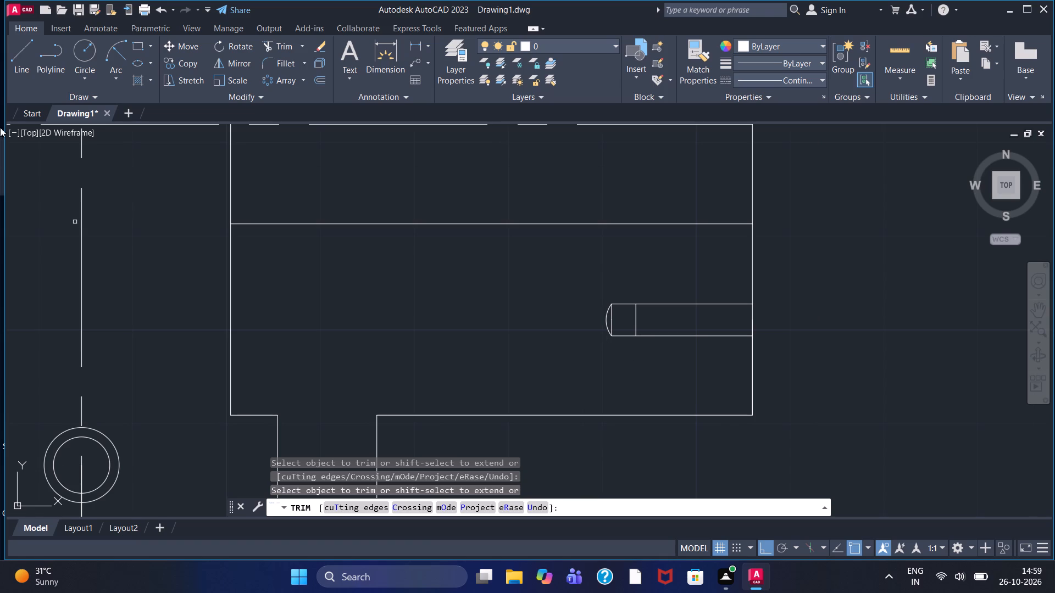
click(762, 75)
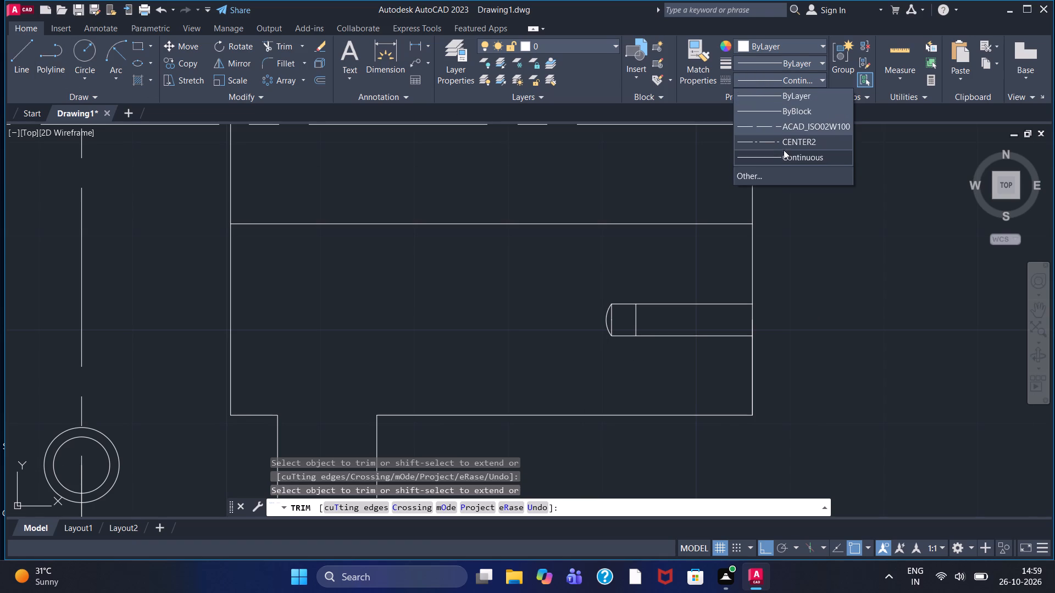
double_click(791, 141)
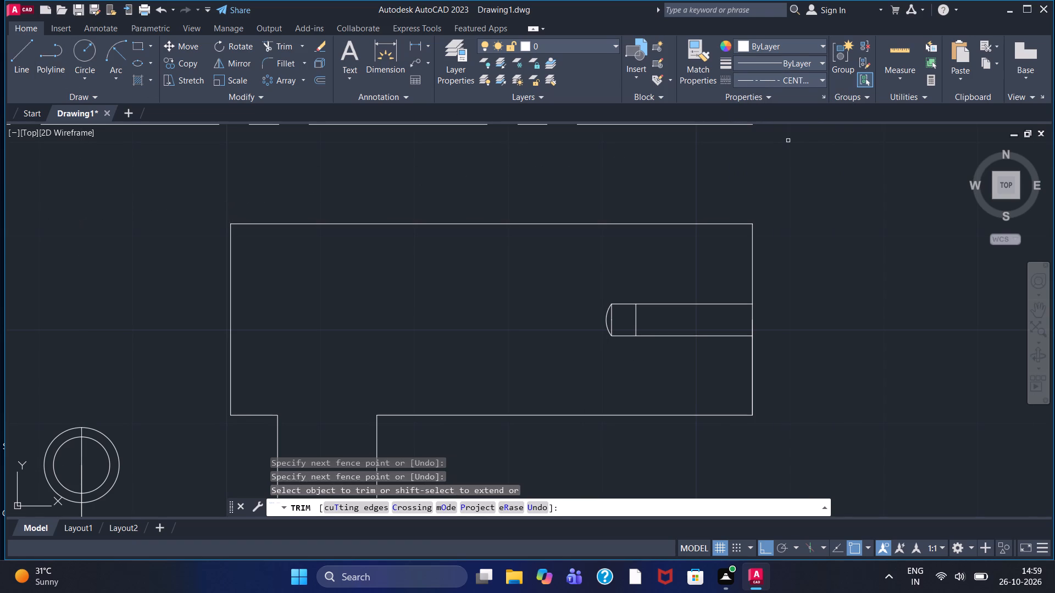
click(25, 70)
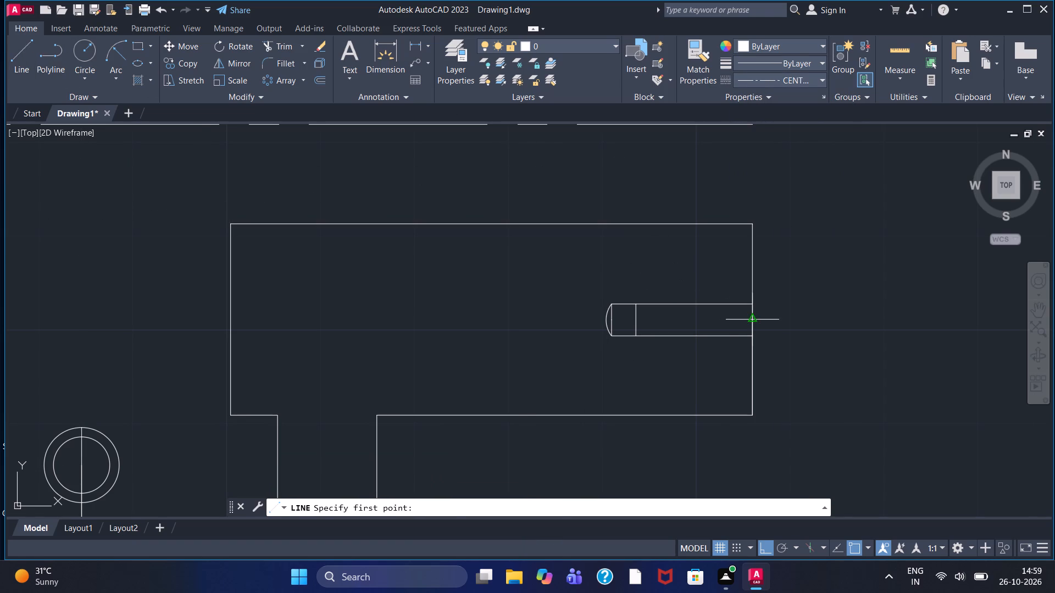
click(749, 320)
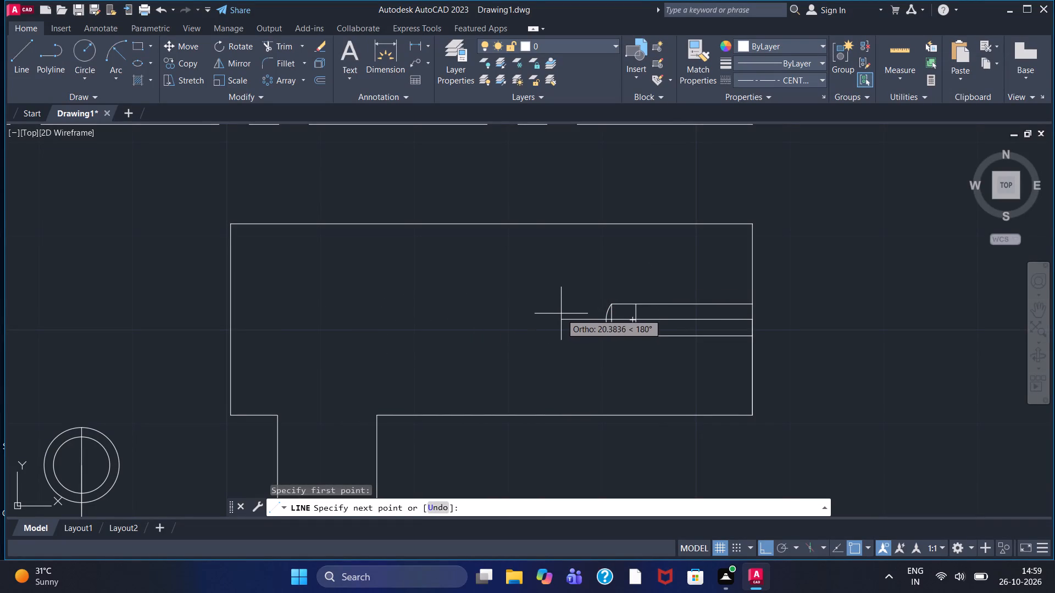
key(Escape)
Using the ACAD_ISO02W100 linetype, draw a centre line about 21 units long from the block's outer edge through the hole, past its closed end.
click(803, 77)
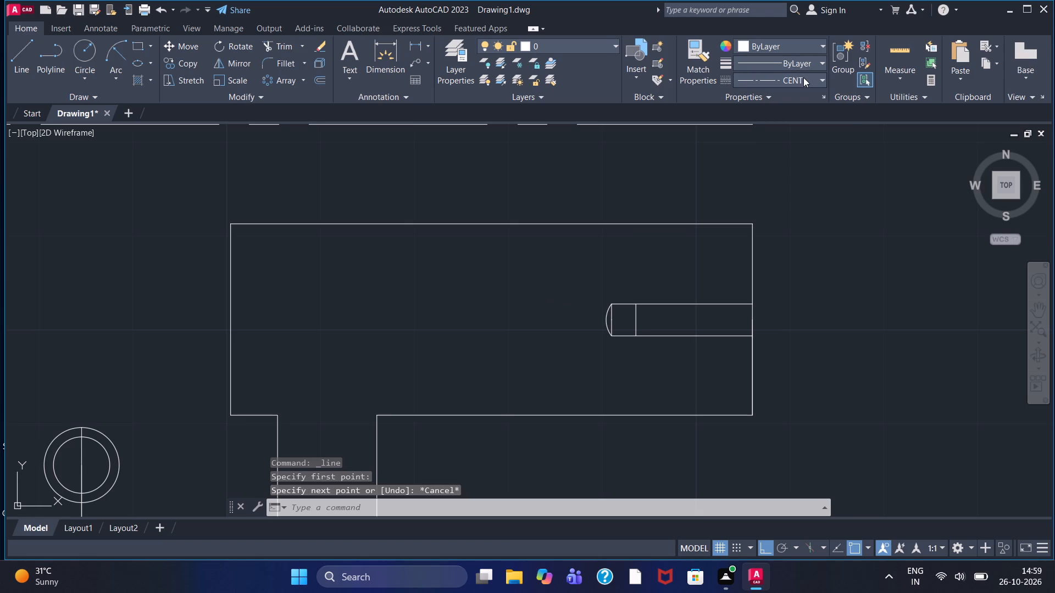
click(792, 131)
click(34, 58)
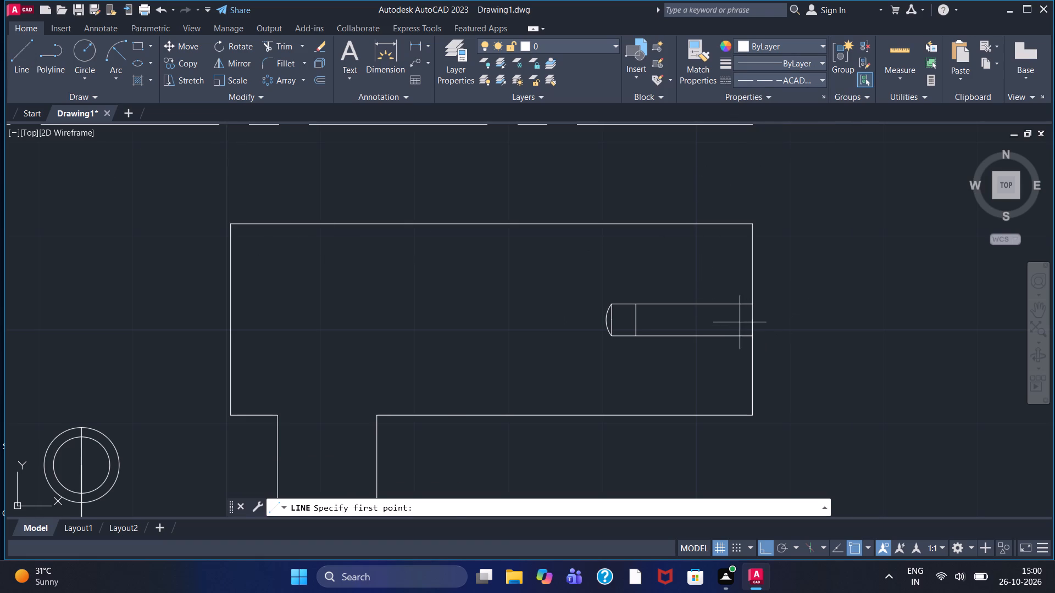
click(751, 322)
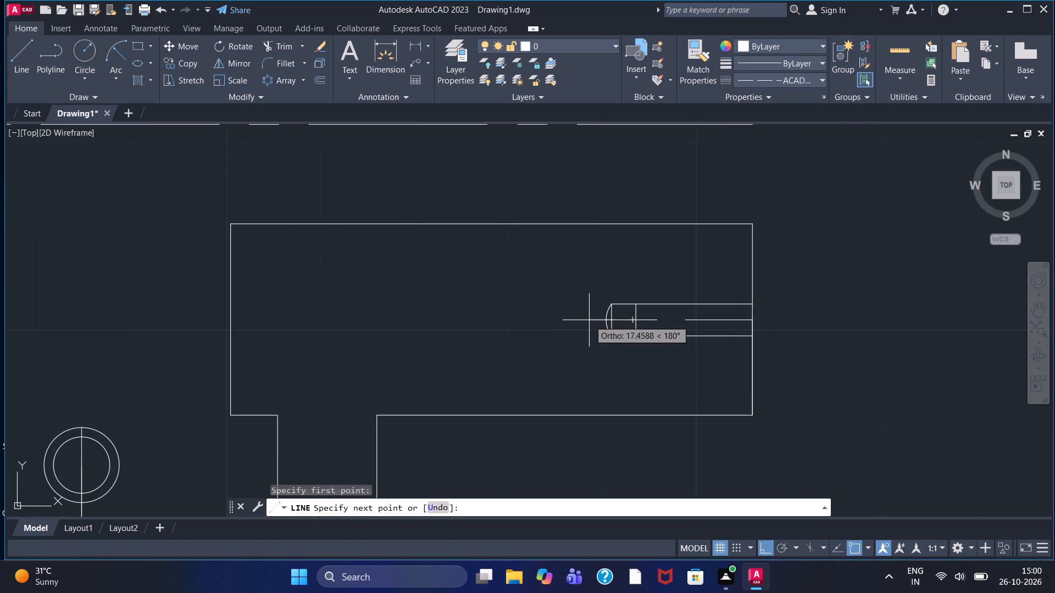
click(557, 315)
key(Escape)
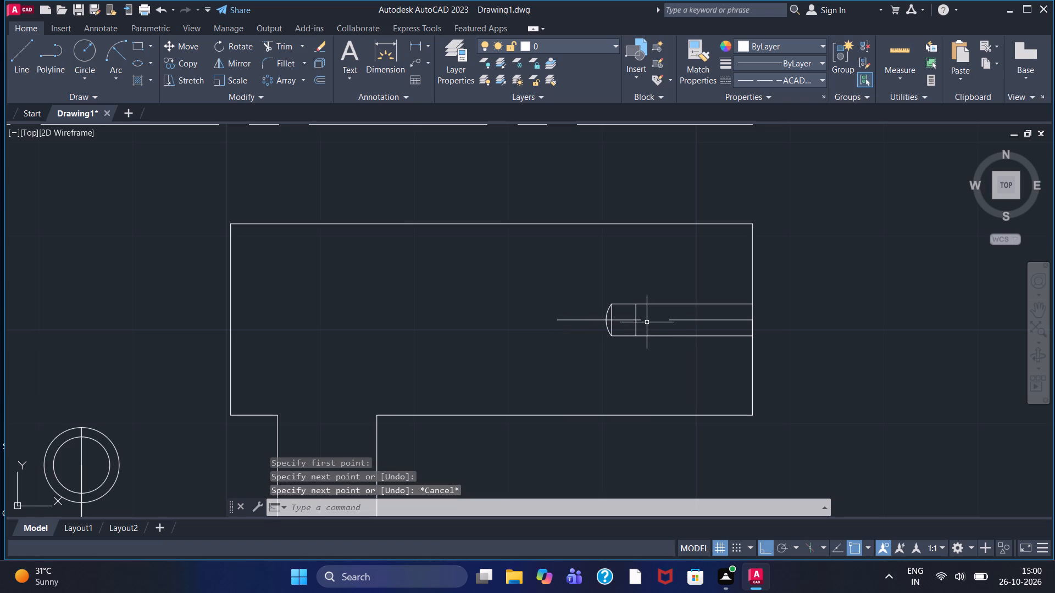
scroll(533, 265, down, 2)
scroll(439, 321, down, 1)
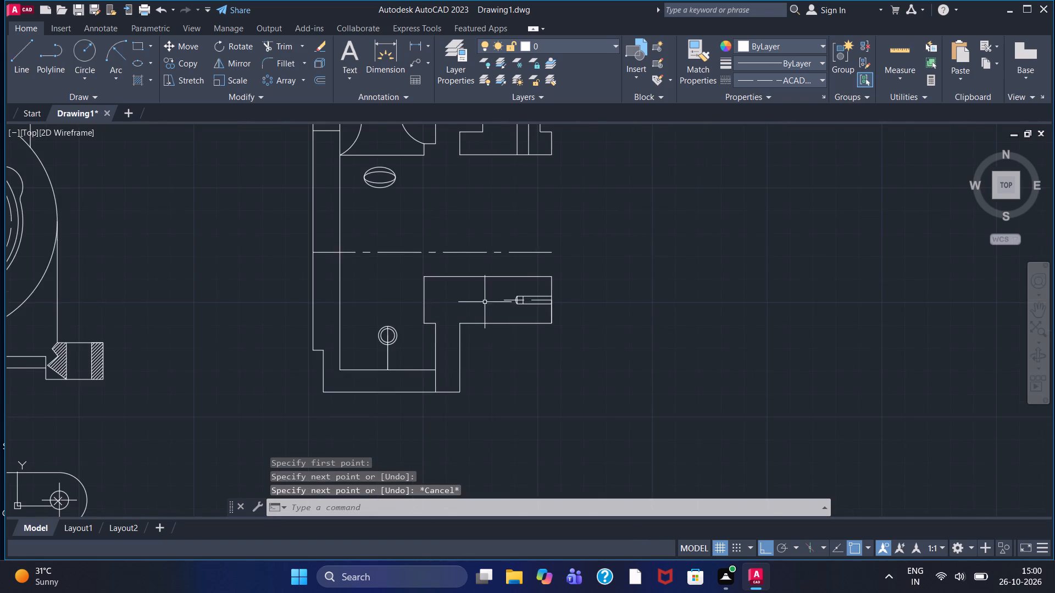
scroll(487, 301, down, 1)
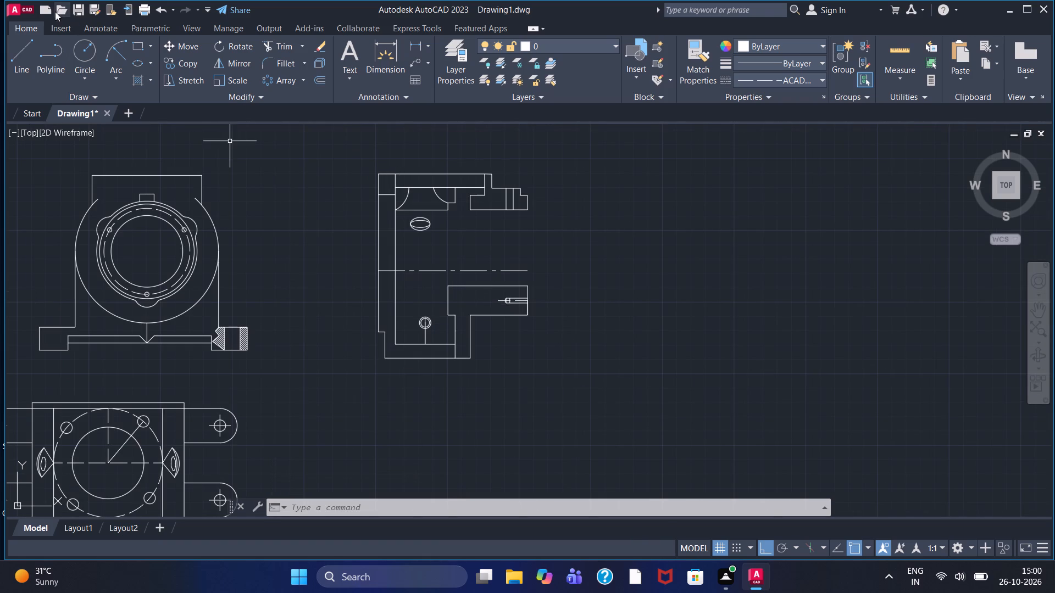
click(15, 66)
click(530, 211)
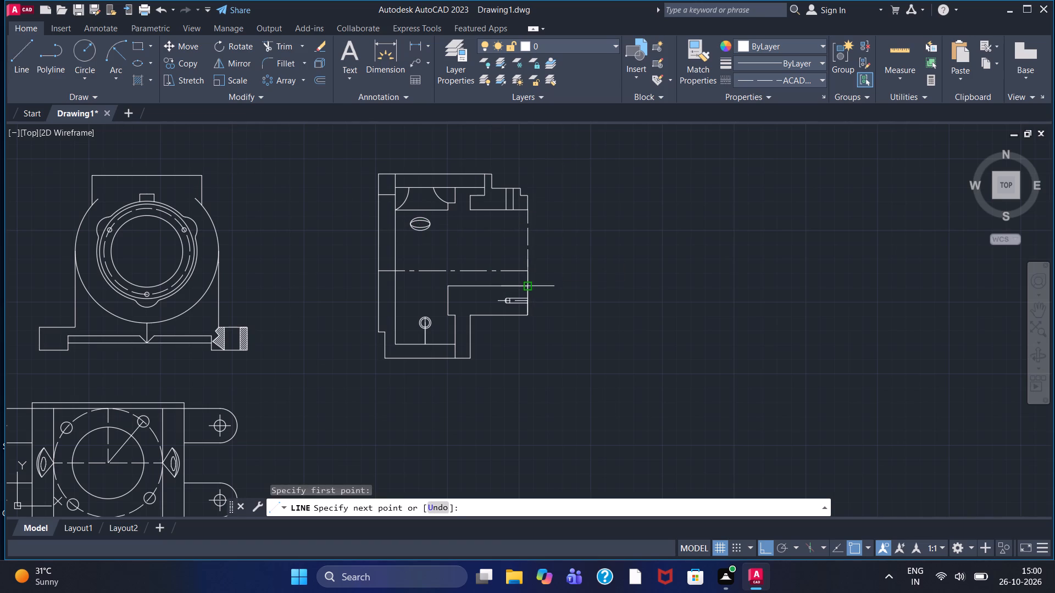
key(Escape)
Using the Continuous linetype, draw a vertical line joining the outer corners of the side view's upper and lower right-hand blocks.
click(810, 75)
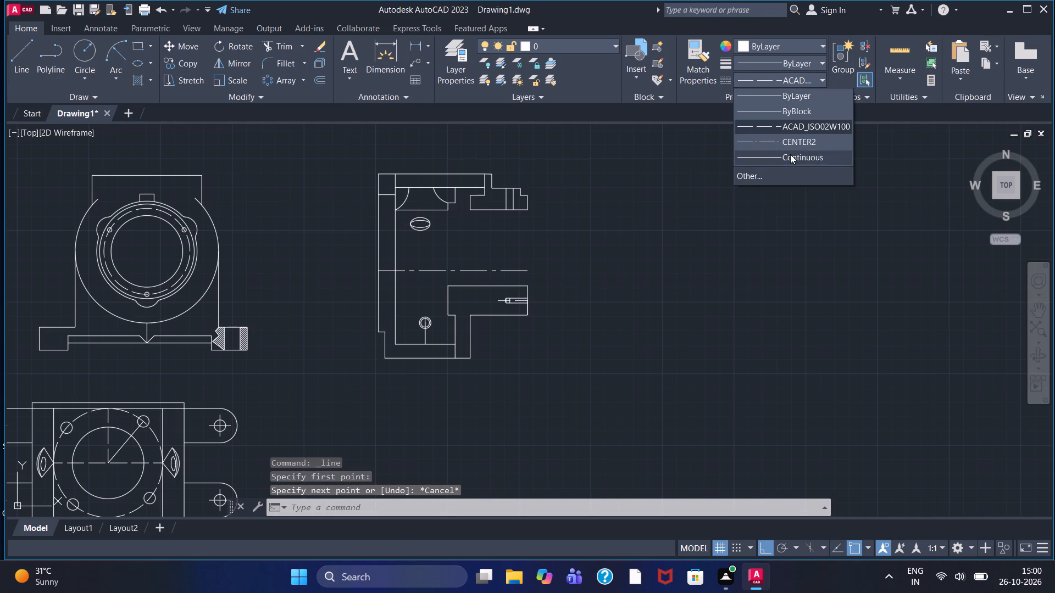
click(790, 154)
click(12, 61)
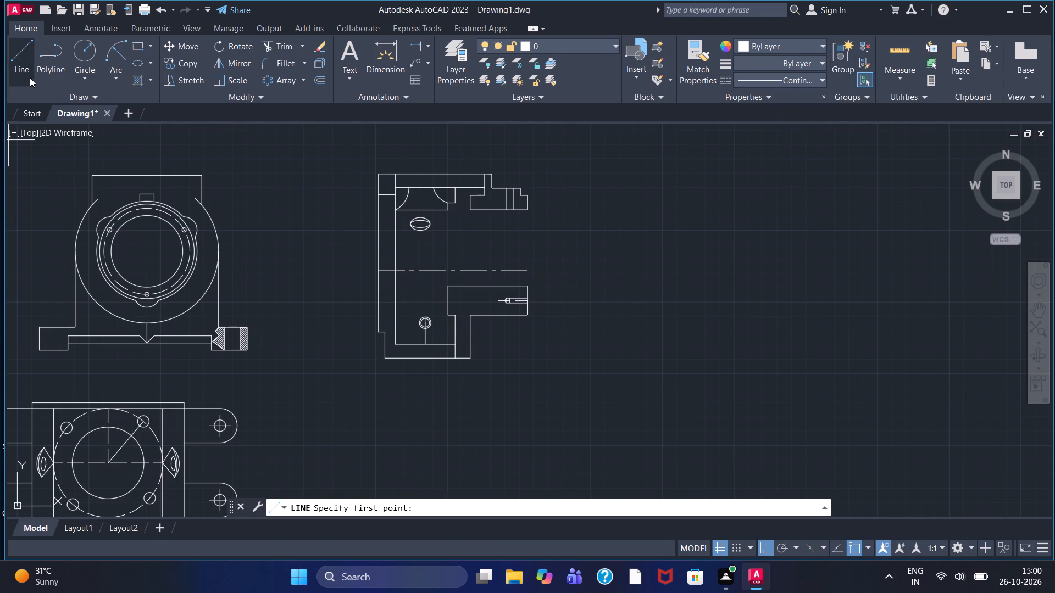
click(526, 210)
click(525, 287)
key(Escape)
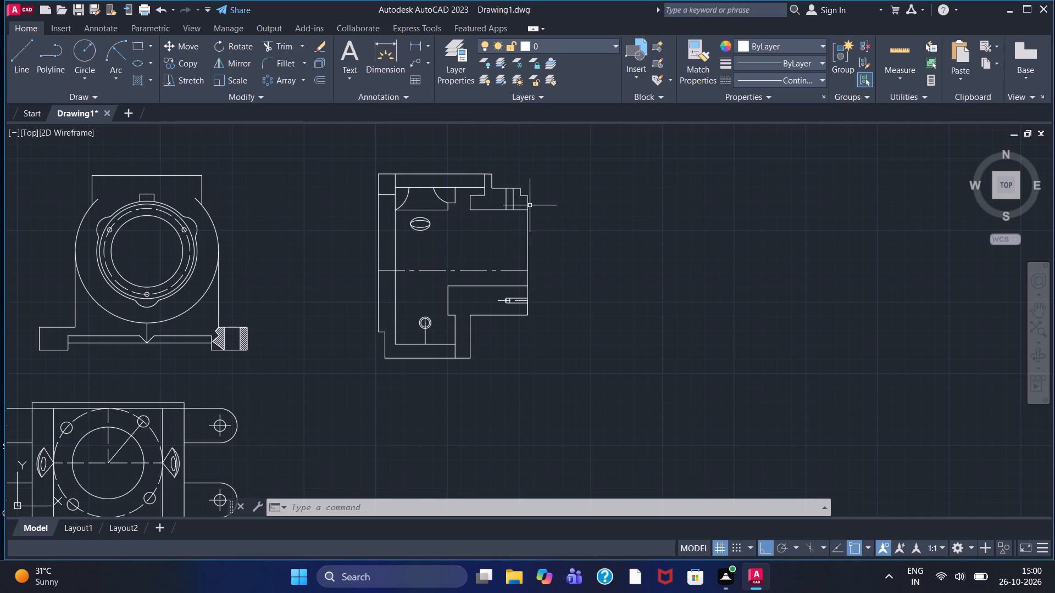
Draw an open-ended slot across the side view's right edge below the upper block: one line inward, 5 units down, and one back outward.
scroll(529, 206, down, 1)
scroll(523, 236, up, 2)
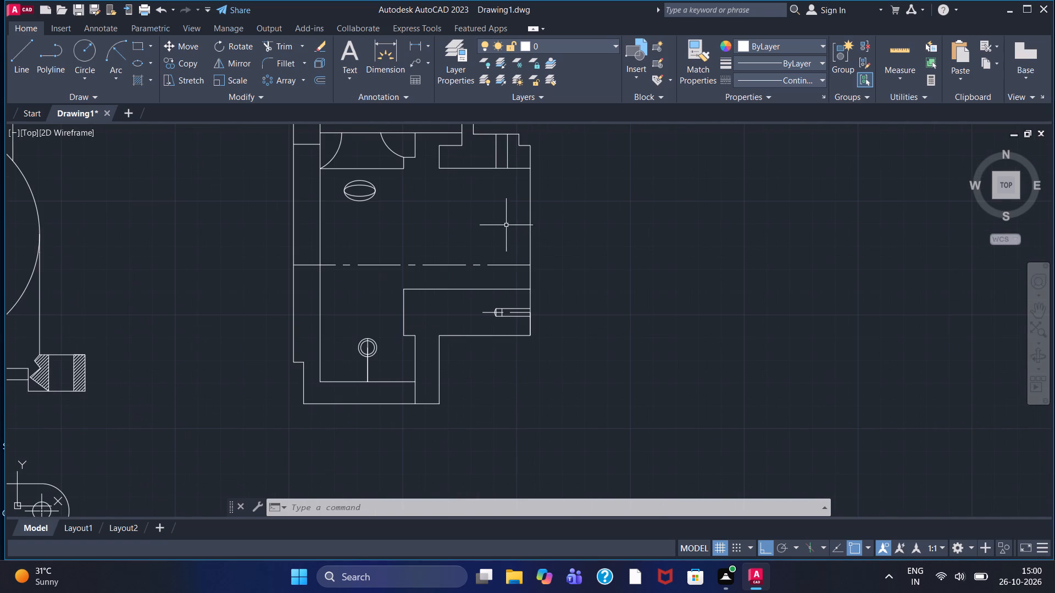
middle_drag(483, 202, 486, 243)
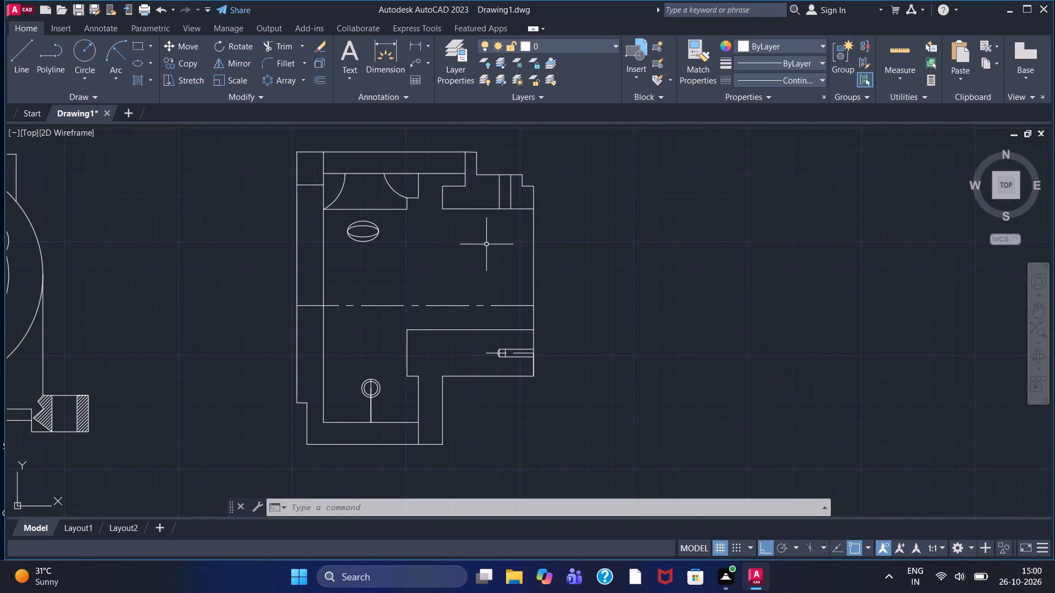
click(25, 51)
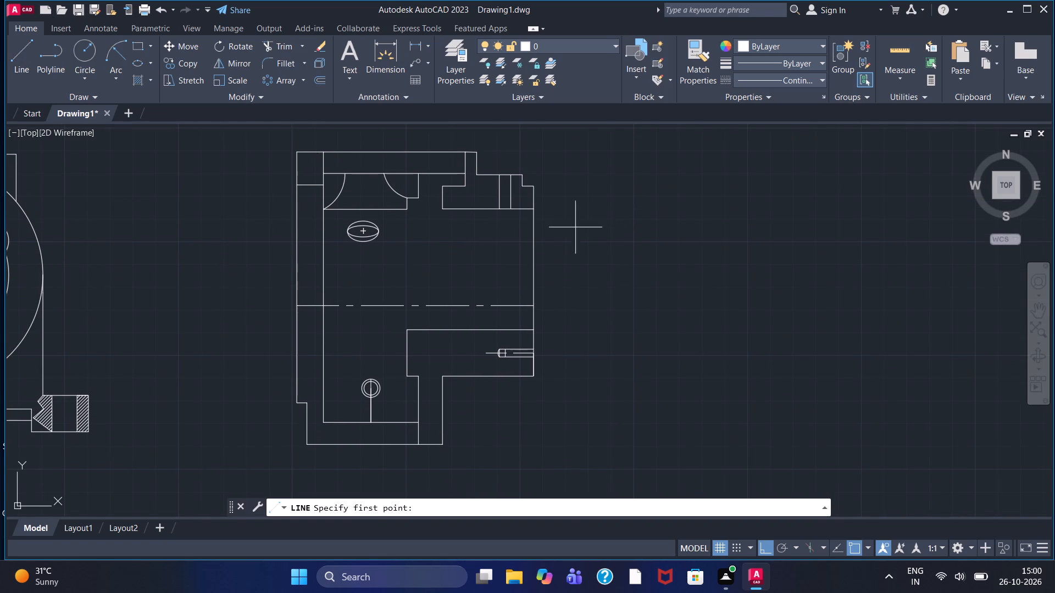
click(550, 226)
click(498, 222)
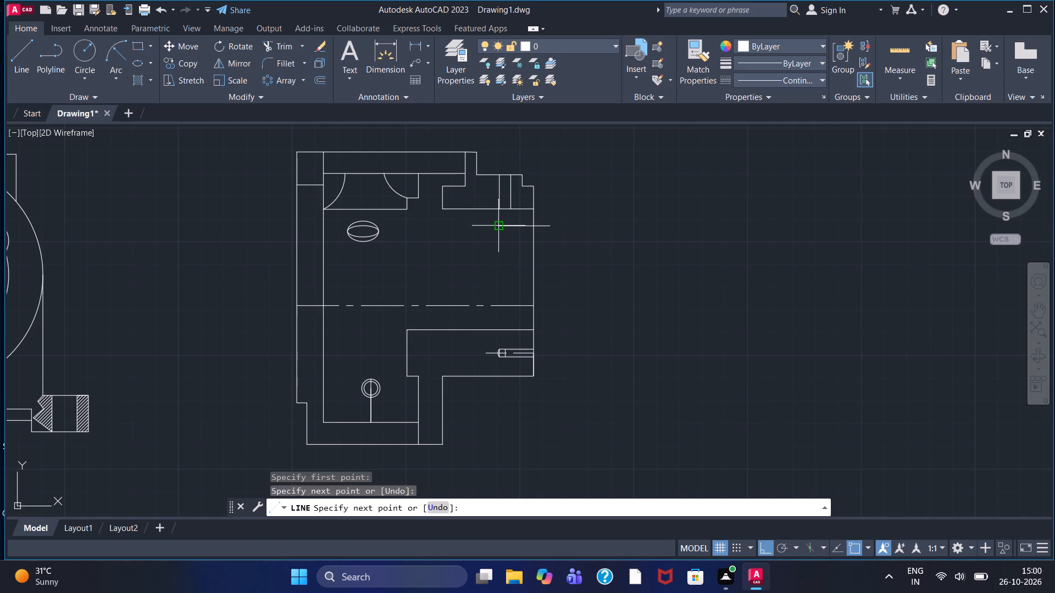
key(5)
key(Return)
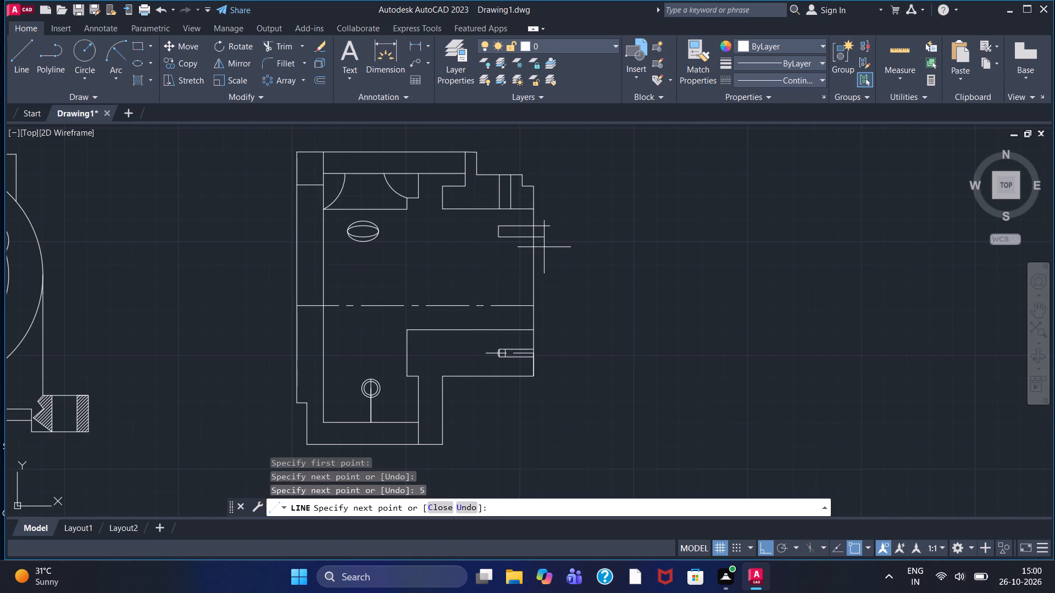
click(549, 247)
right_click(550, 247)
click(568, 253)
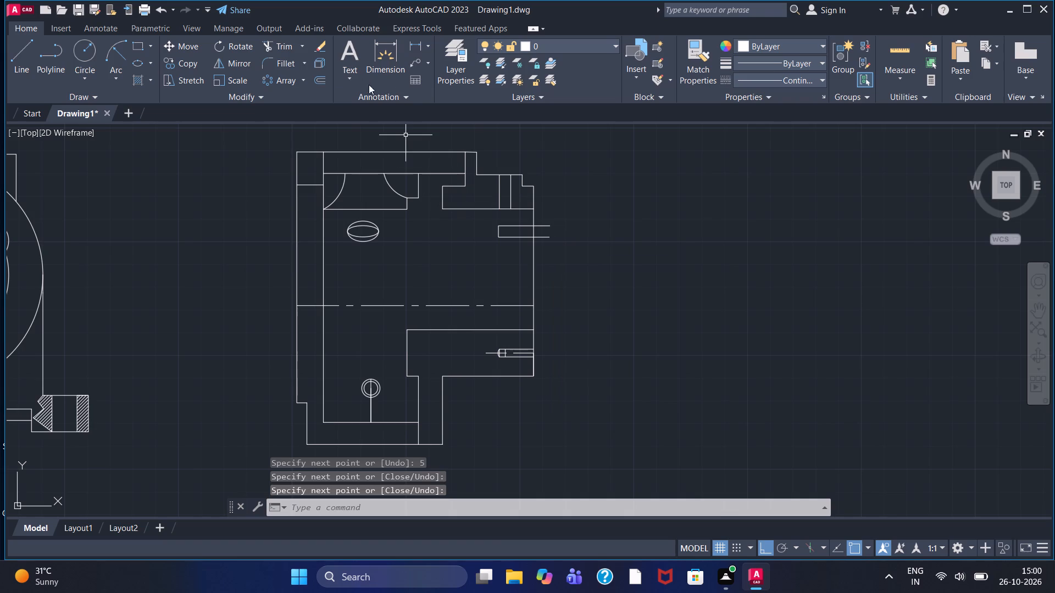
Trim the ends of both slot lines that extend beyond the side view's right edge.
click(265, 47)
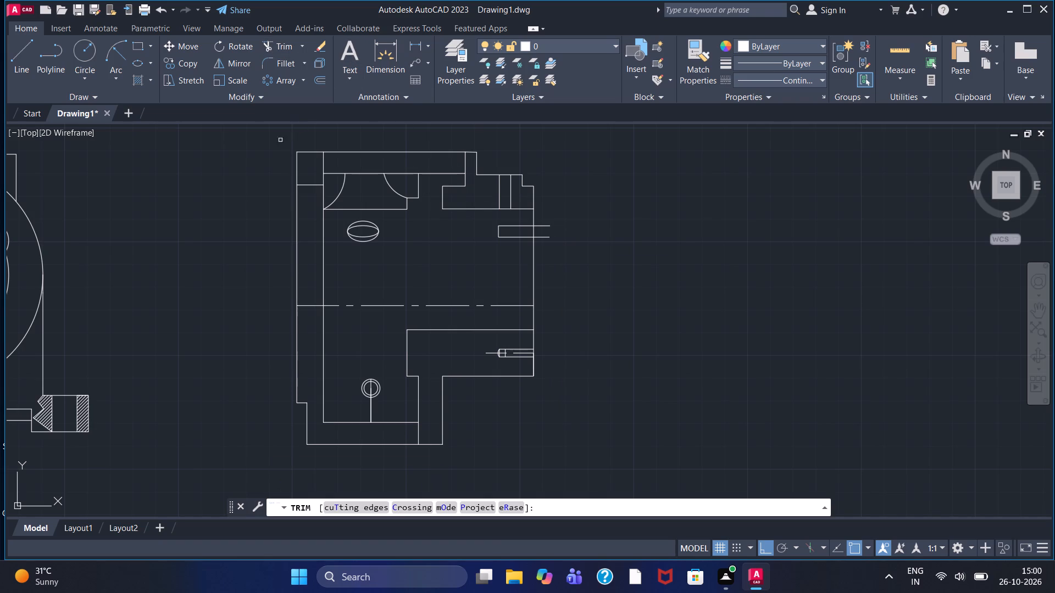
click(543, 227)
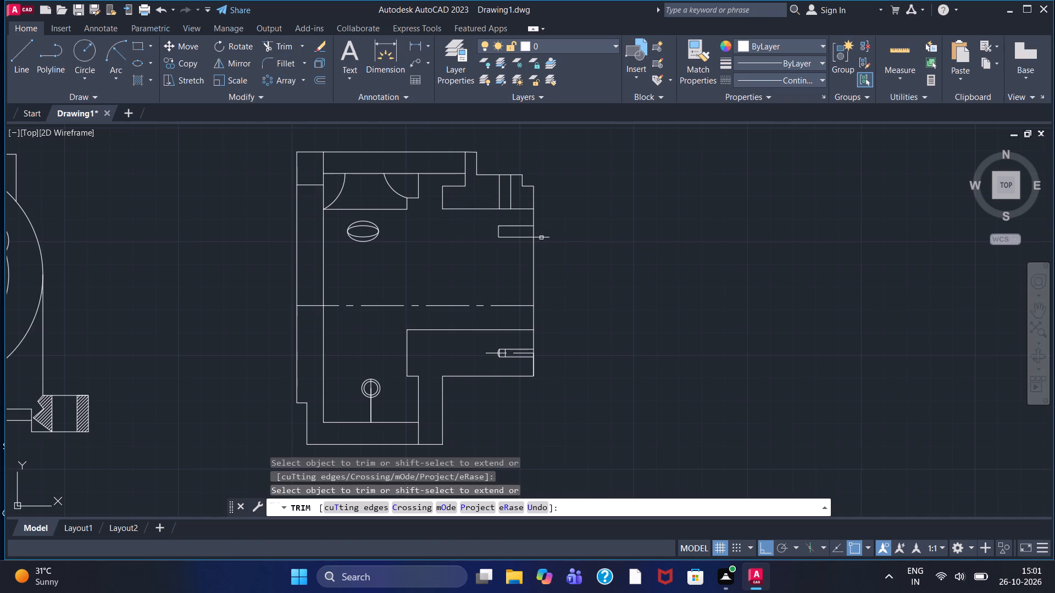
click(541, 238)
Draw a horizontal line about 19 units long from inside the left wall across its inner edge, just above the small double circle.
scroll(541, 237, down, 1)
scroll(541, 233, up, 1)
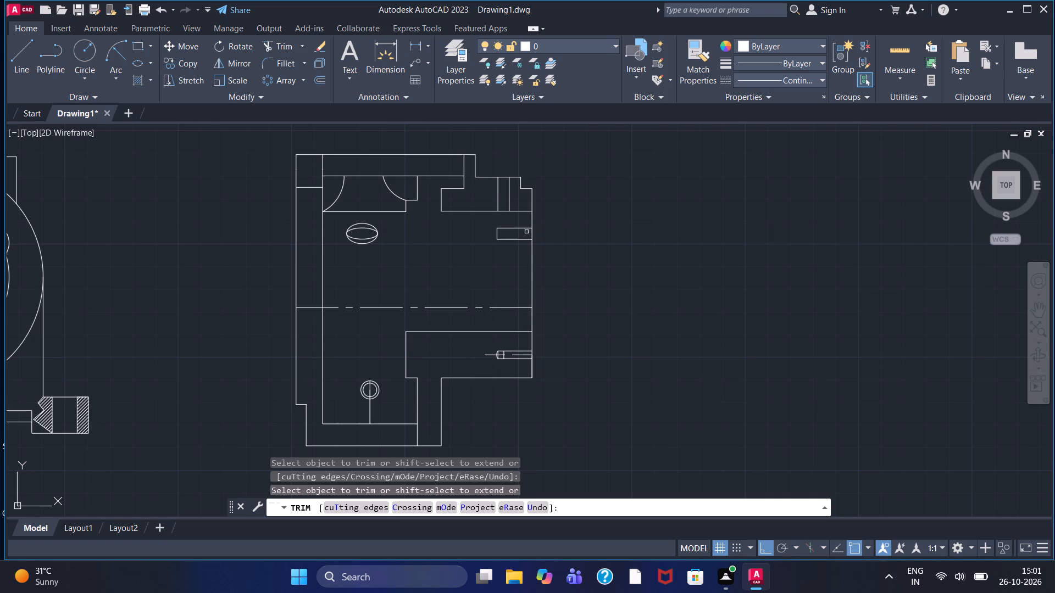
scroll(521, 230, up, 1)
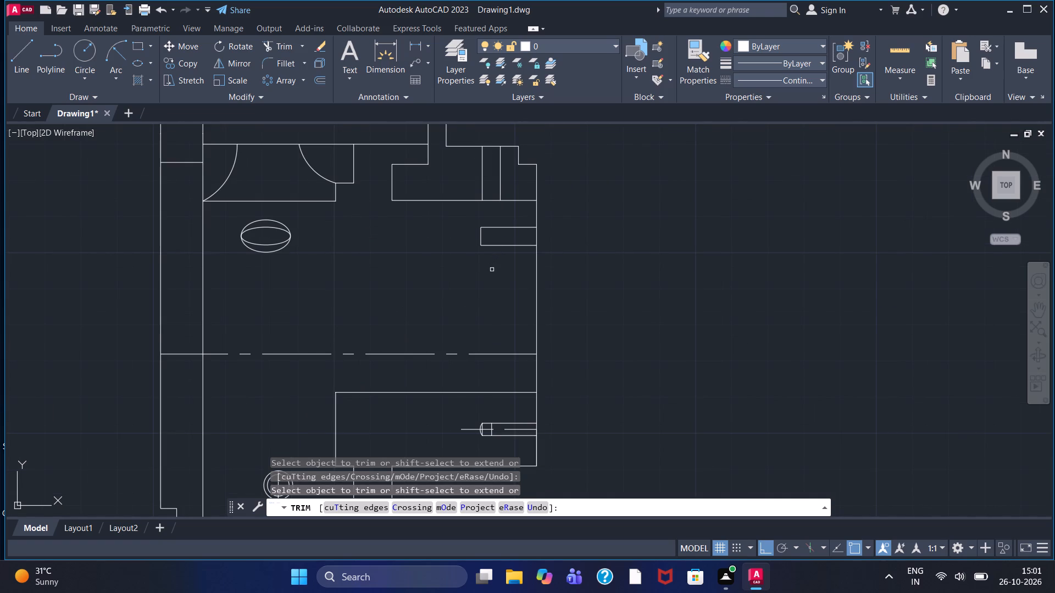
scroll(181, 398, down, 1)
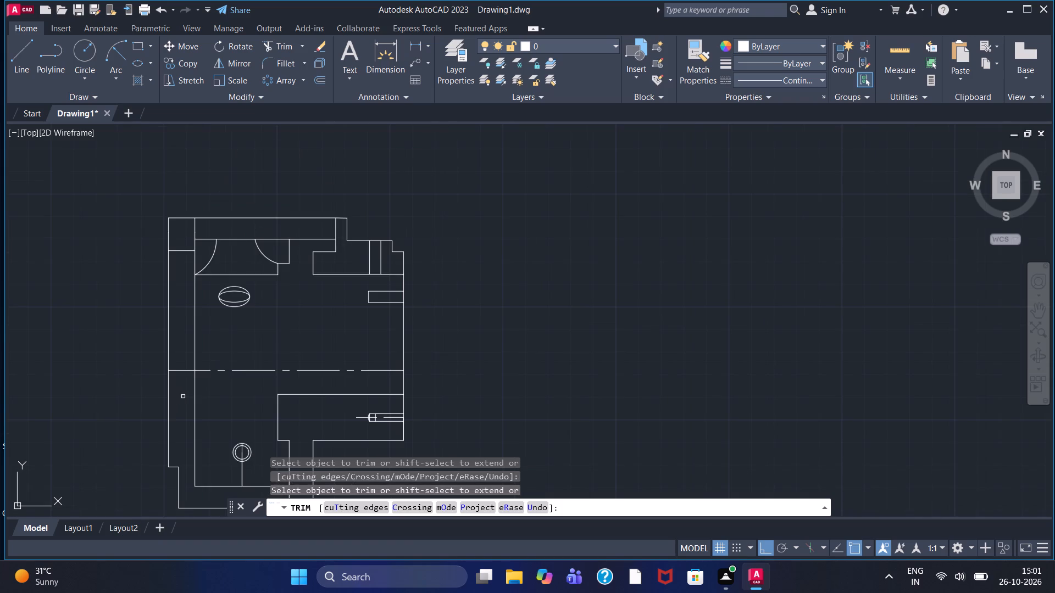
middle_drag(208, 402, 199, 315)
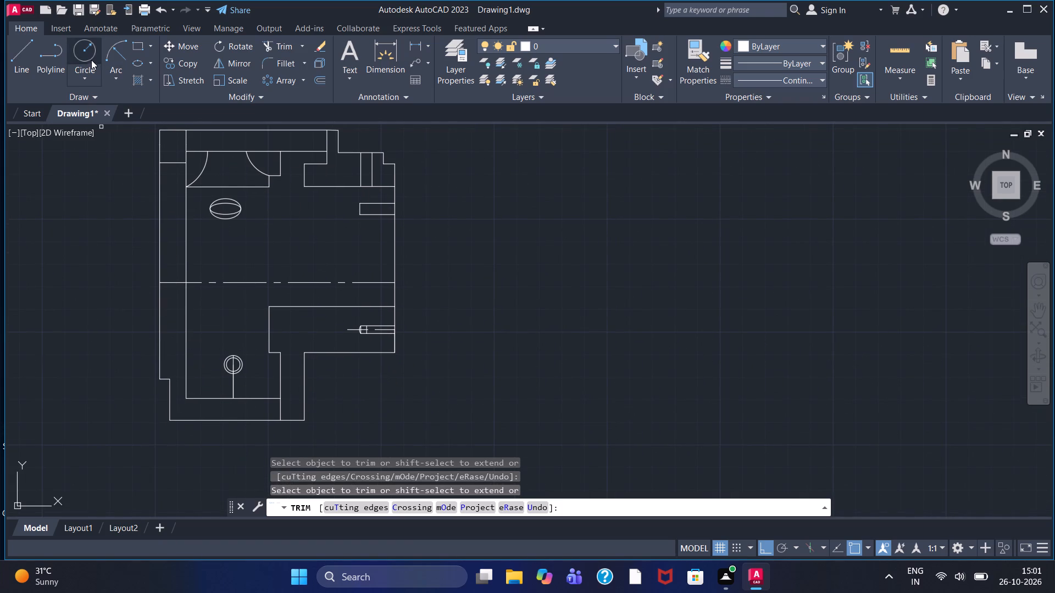
click(88, 57)
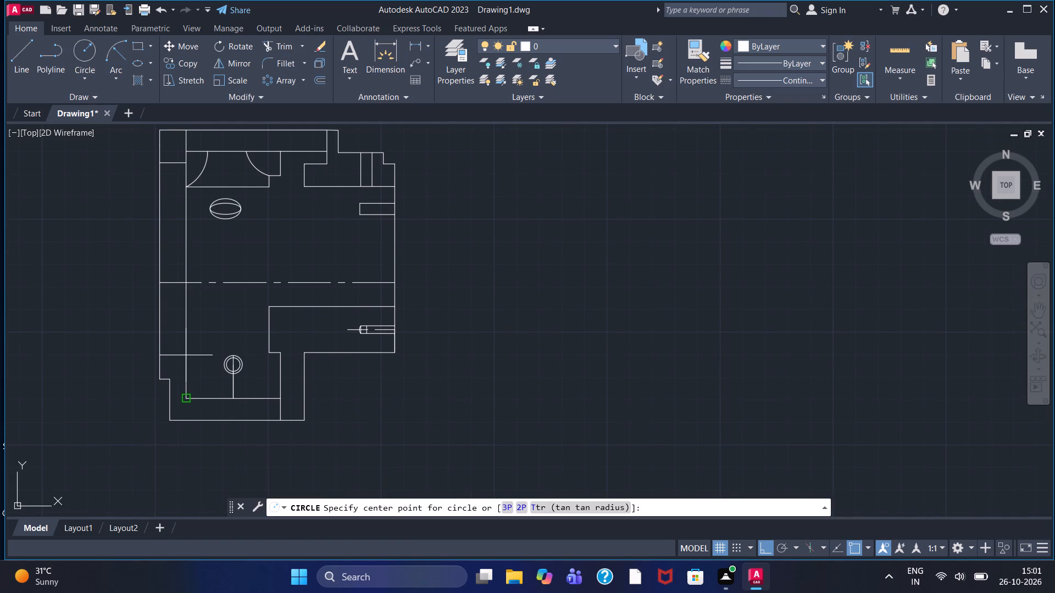
click(16, 69)
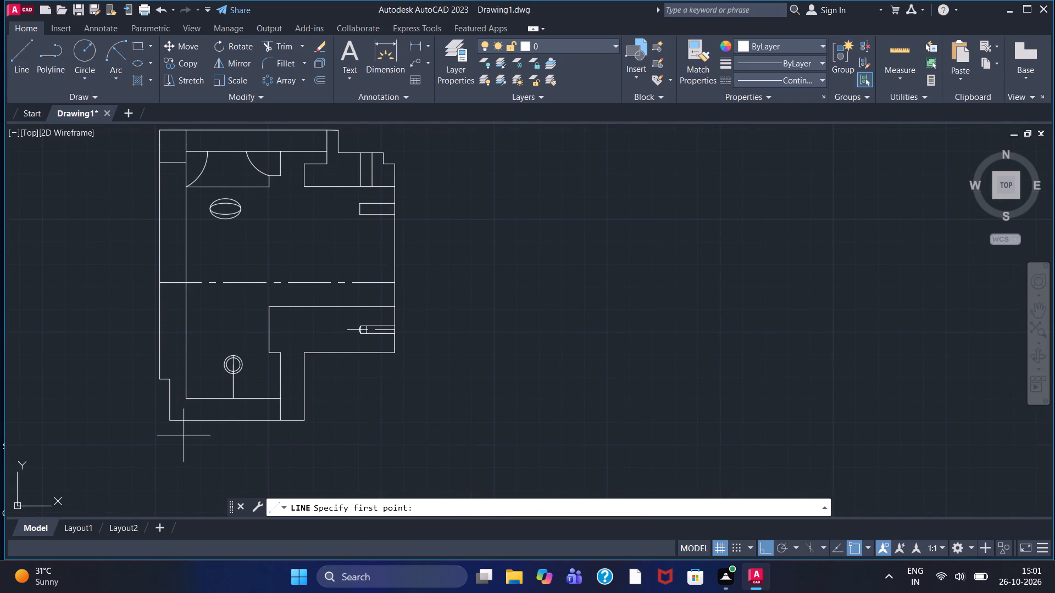
click(170, 349)
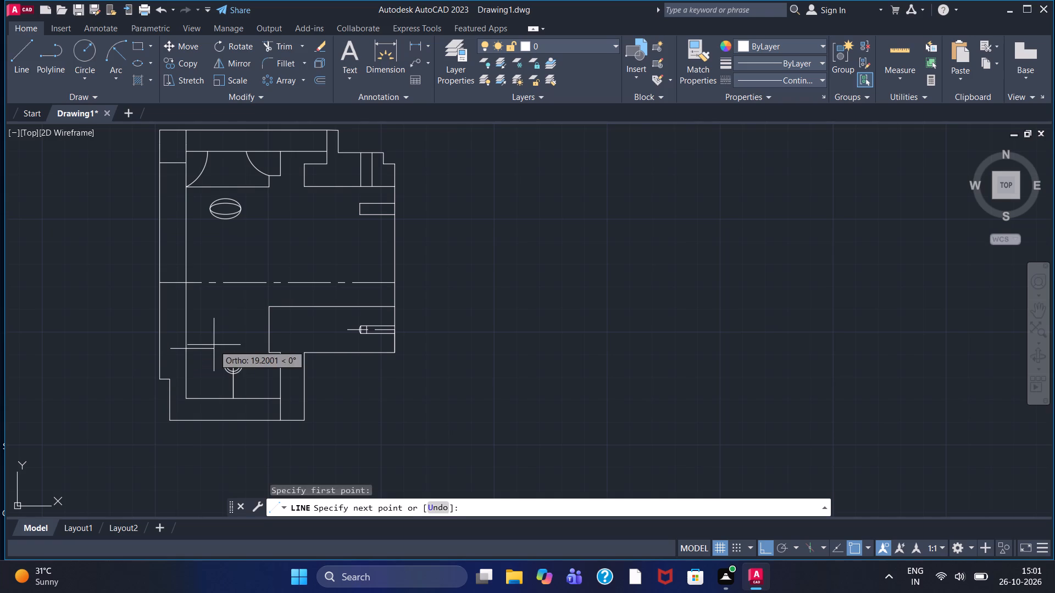
click(214, 345)
right_click(214, 345)
click(233, 351)
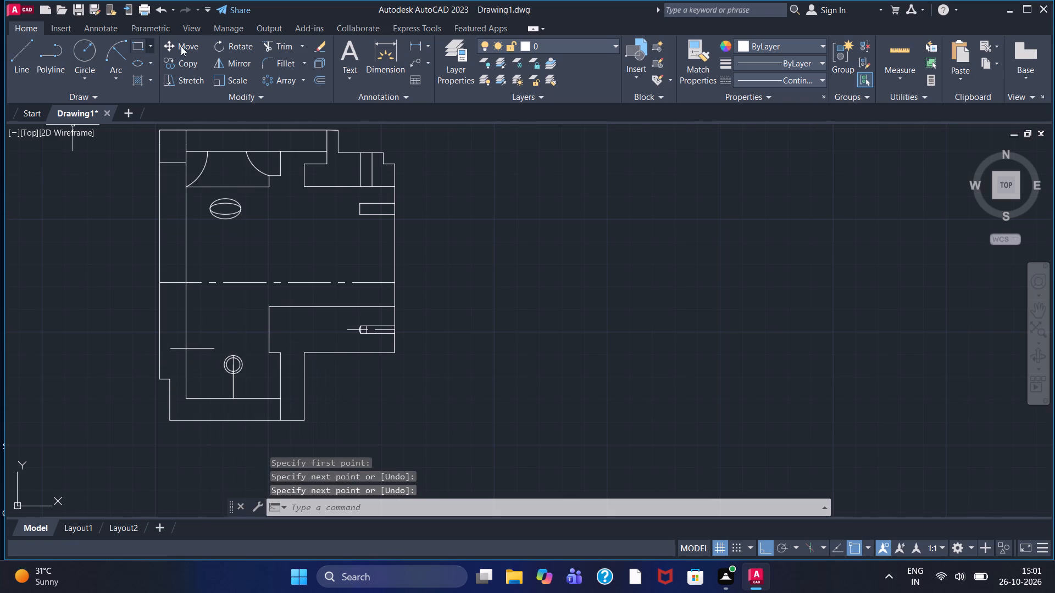
Trim the part of the new horizontal line that extends past the left wall's inner edge.
click(265, 39)
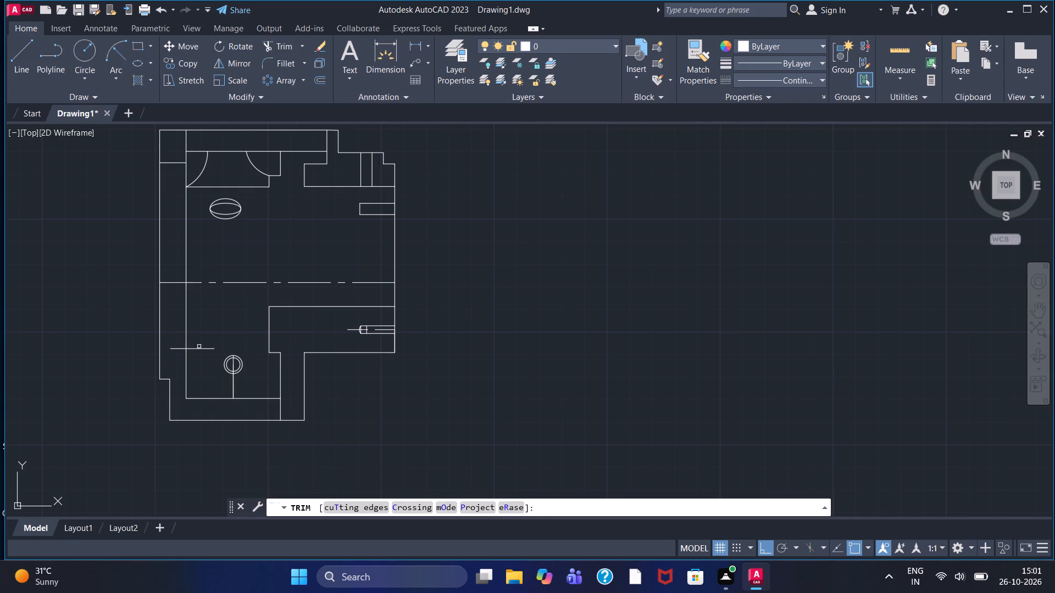
click(200, 349)
Draw a circle of about 7.8 units radius centred where the short horizontal line meets the left wall's inner edge.
click(79, 54)
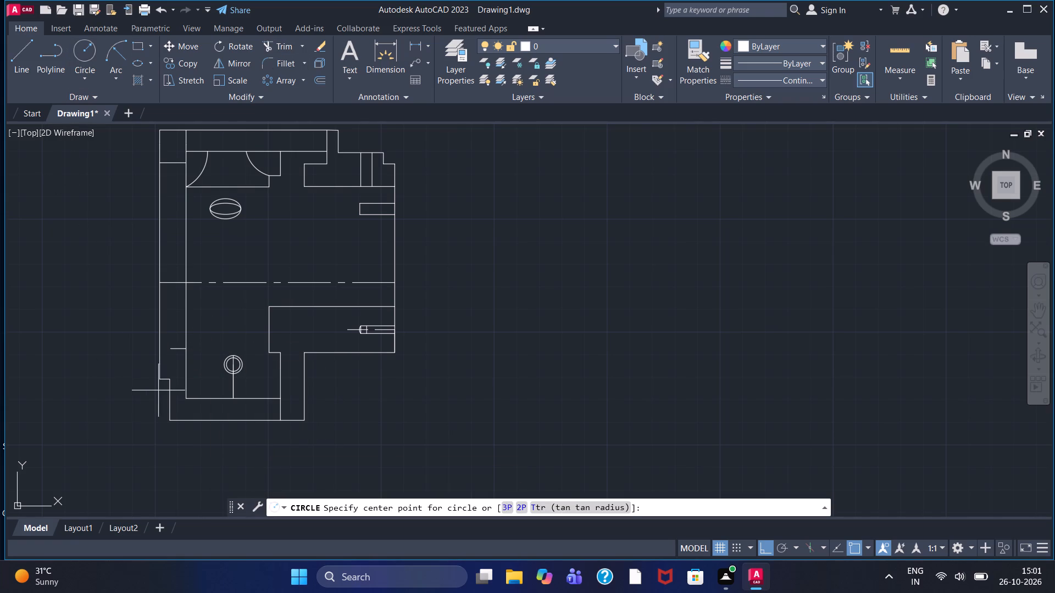
click(187, 352)
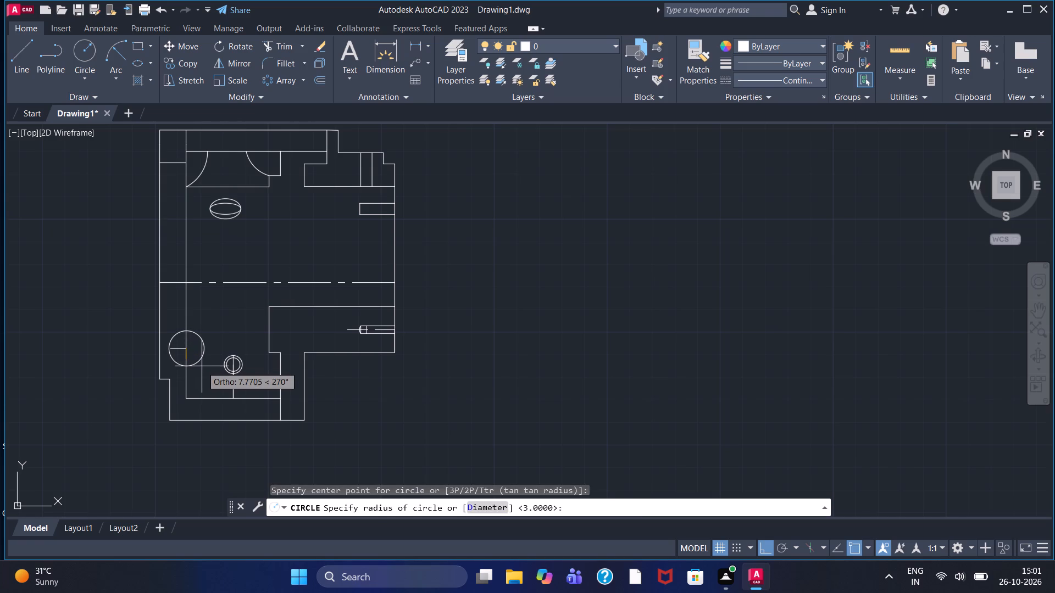
click(202, 366)
right_click(202, 366)
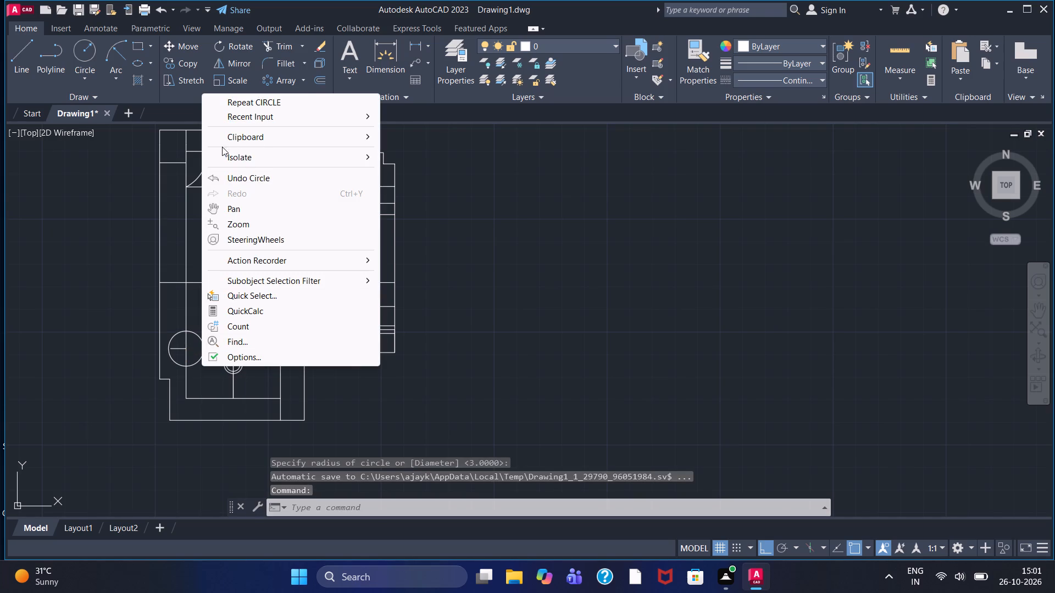
key(Escape)
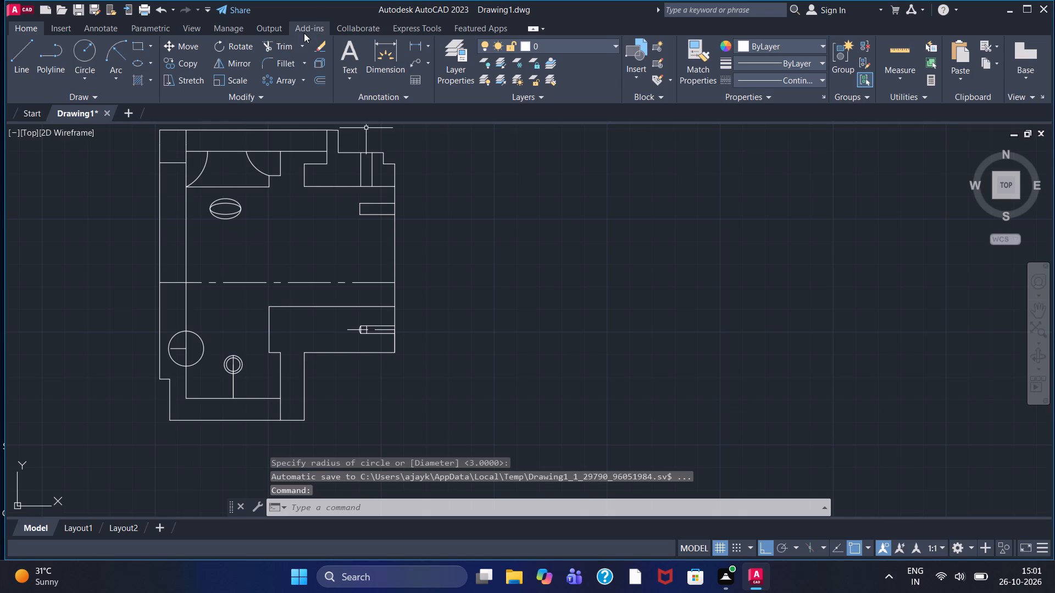
Trim away the circle's left half and the short horizontal line inside the left wall, leaving a semicircle on the inner edge.
click(292, 40)
click(179, 333)
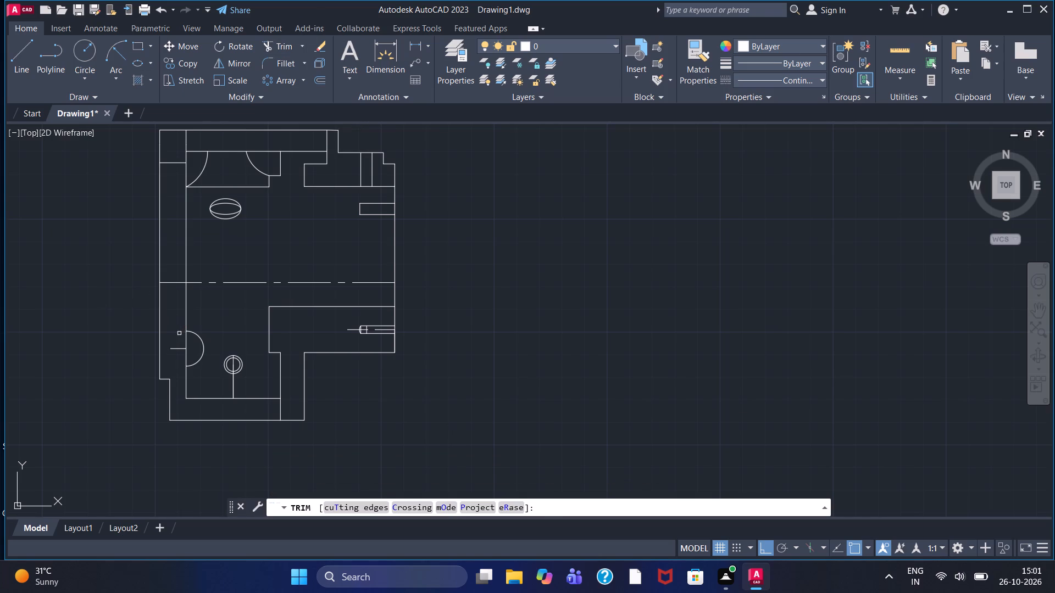
click(175, 349)
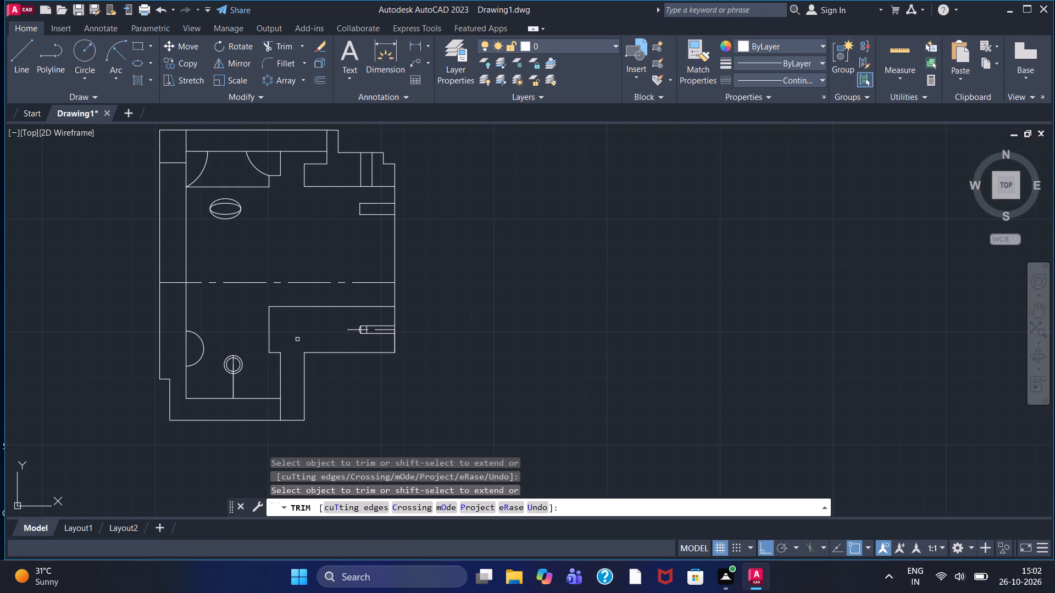
scroll(285, 332, down, 1)
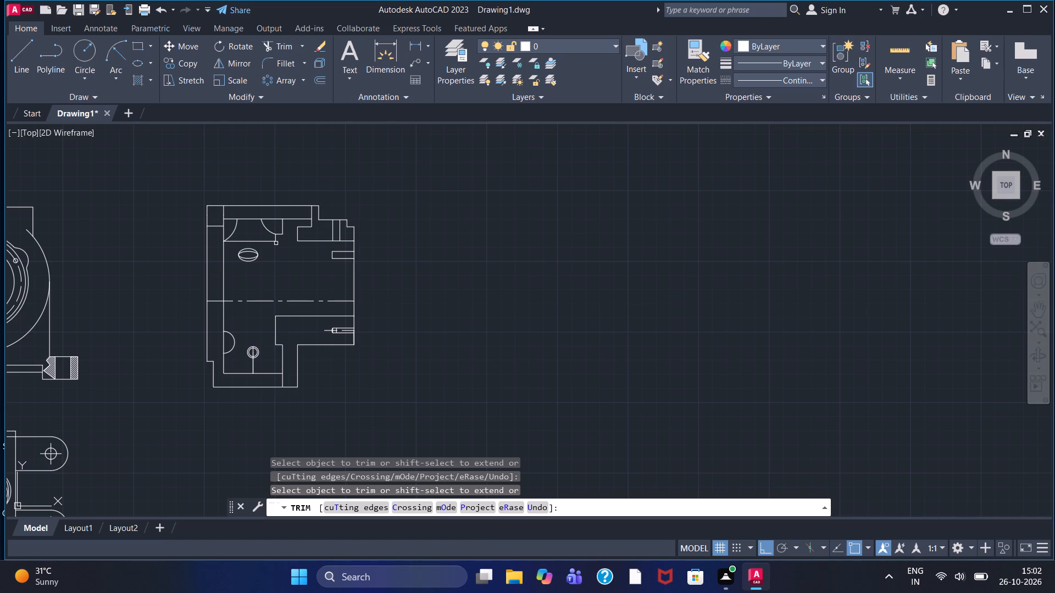
scroll(274, 248, down, 1)
scroll(261, 235, up, 1)
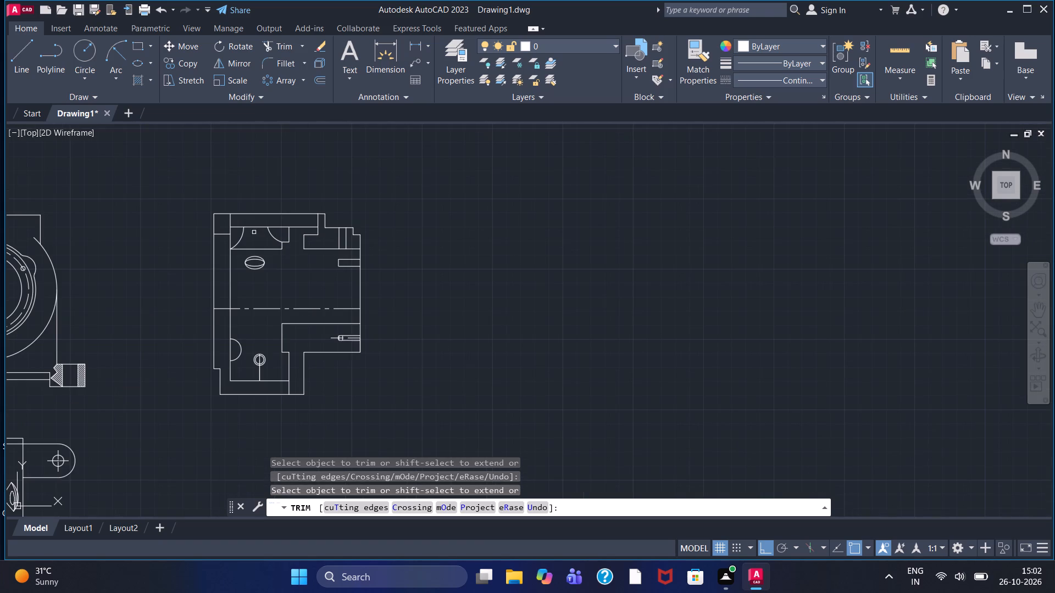
key(Escape)
Draw a horizontal line about 20 units long from the semicircle's centre leftward across the left wall.
scroll(216, 267, up, 2)
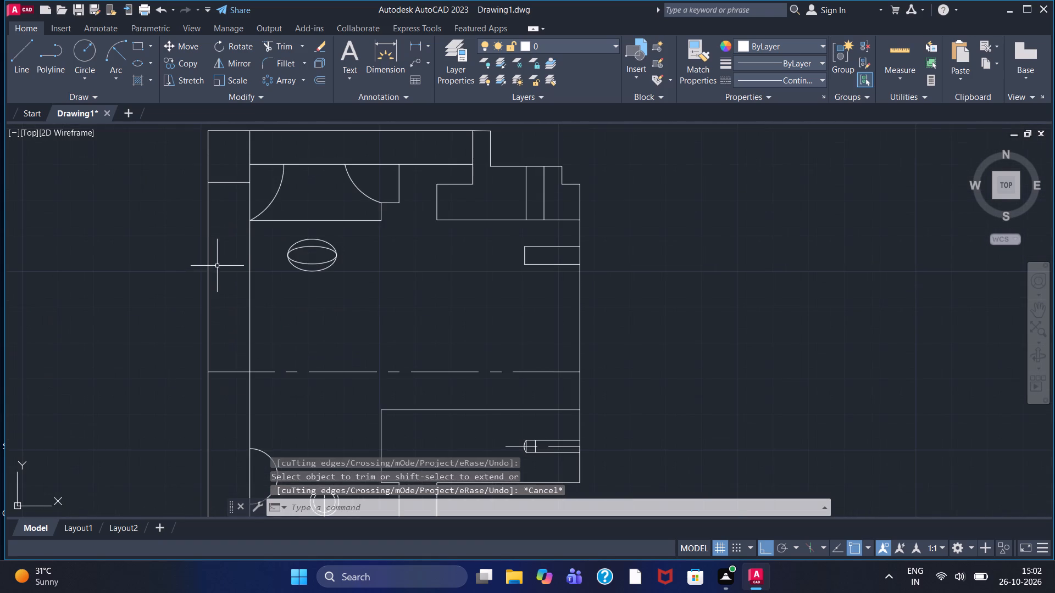
scroll(186, 267, down, 1)
middle_drag(173, 270, 177, 240)
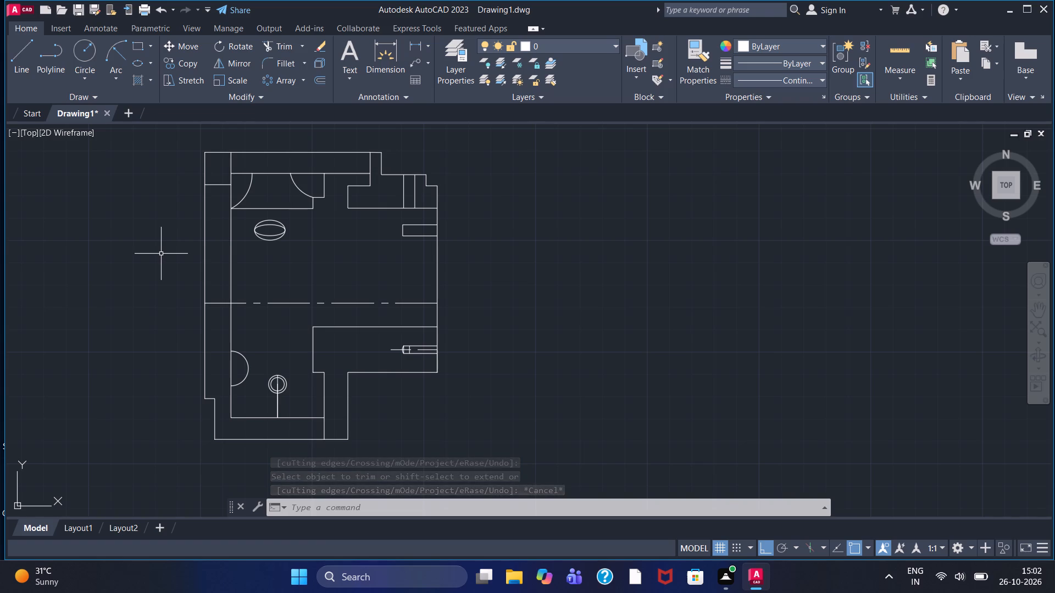
click(16, 59)
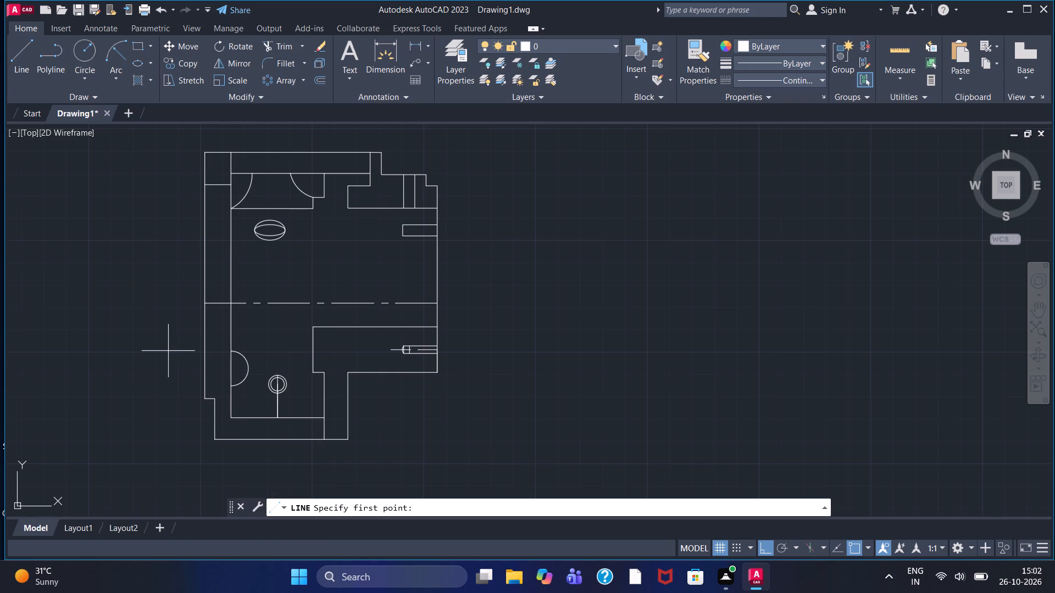
click(229, 369)
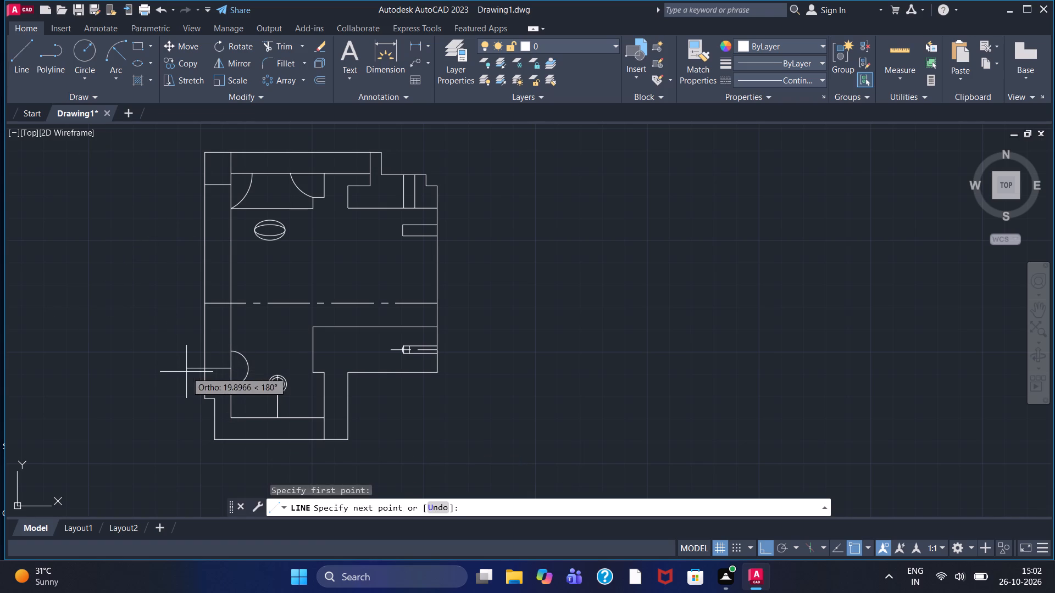
click(186, 372)
right_click(184, 371)
click(192, 373)
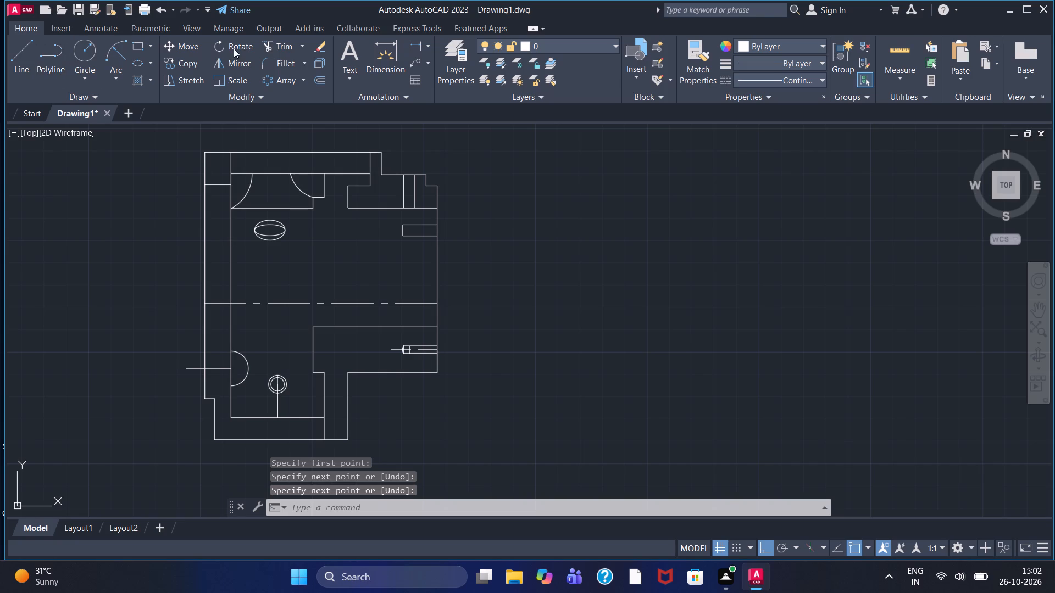
Trim the part of the horizontal line that extends beyond the left wall's outer edge.
click(274, 44)
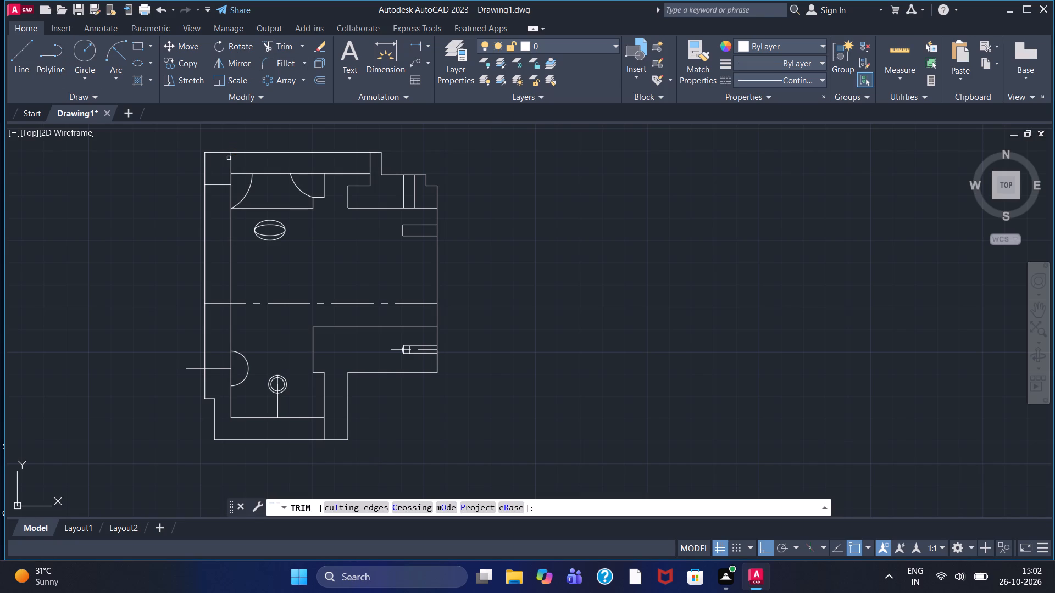
click(190, 369)
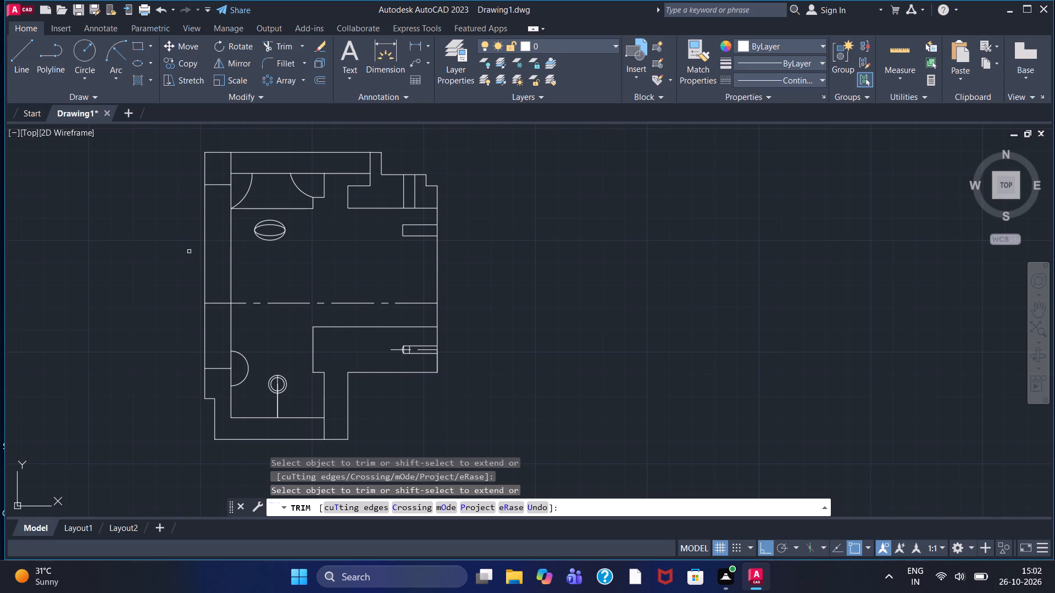
Hatch the side view's cut regions: the left wall's top and bottom sections with the base, the lower-right block, and both upper-right block parts.
click(131, 75)
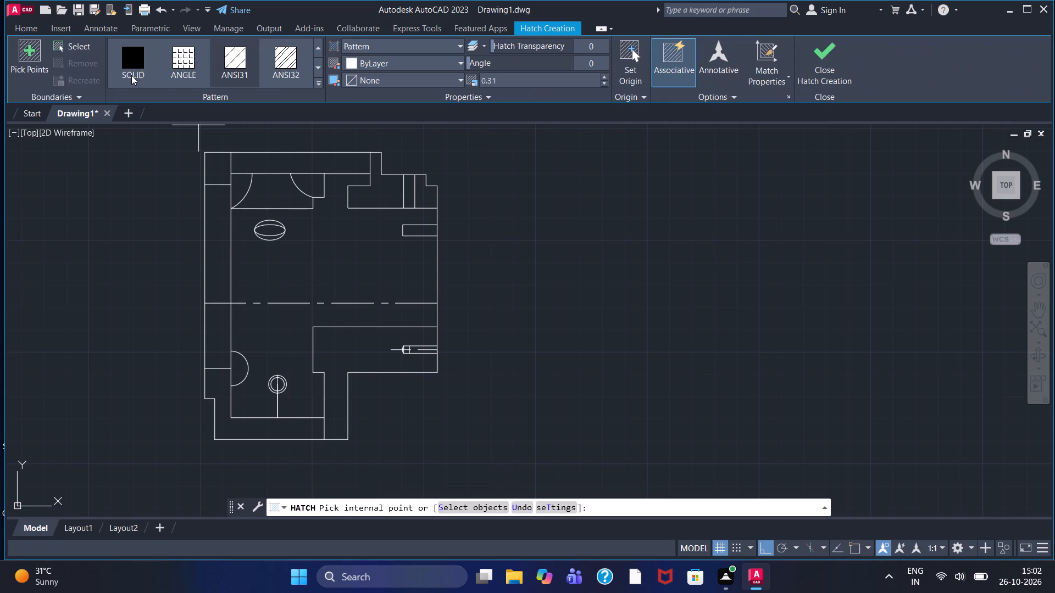
click(216, 172)
click(218, 381)
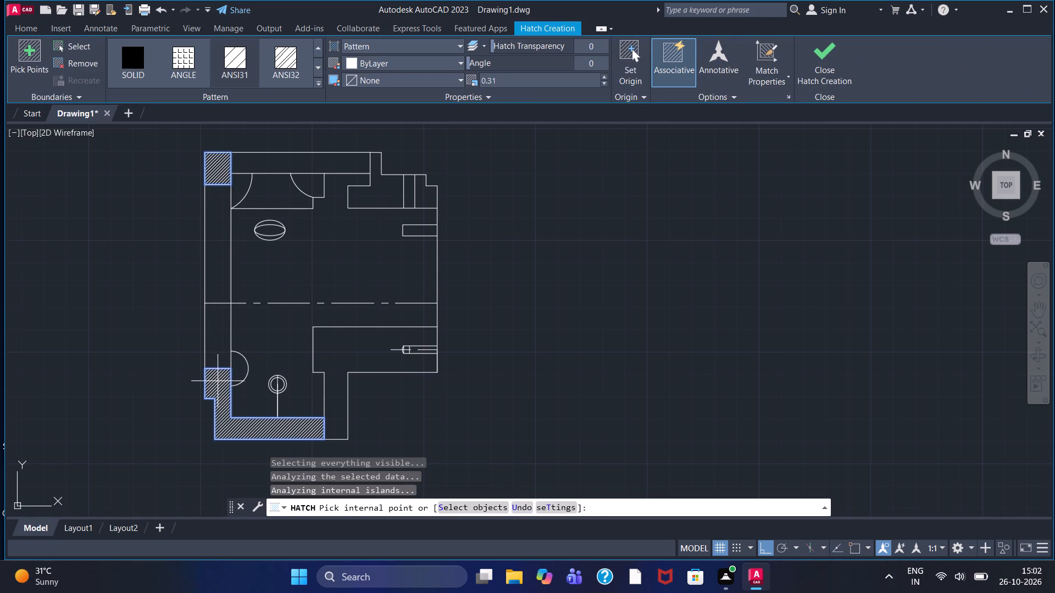
click(340, 356)
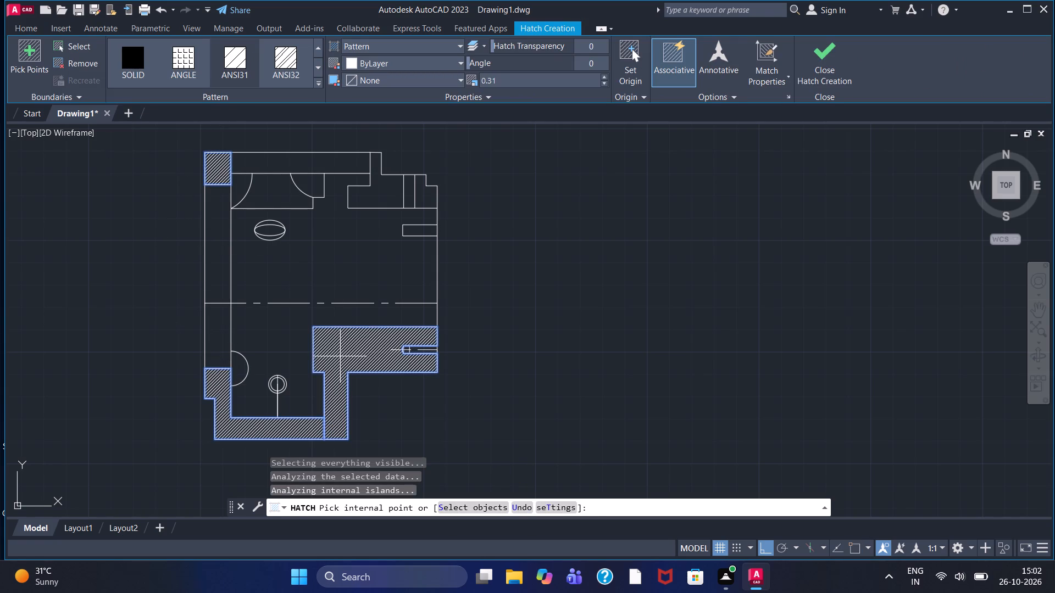
click(376, 189)
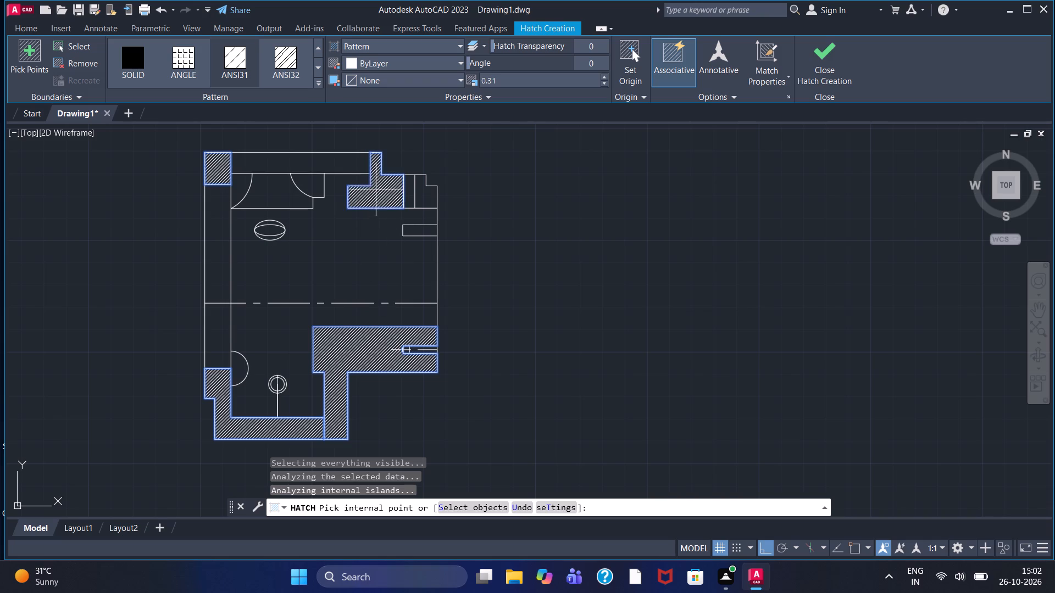
click(427, 197)
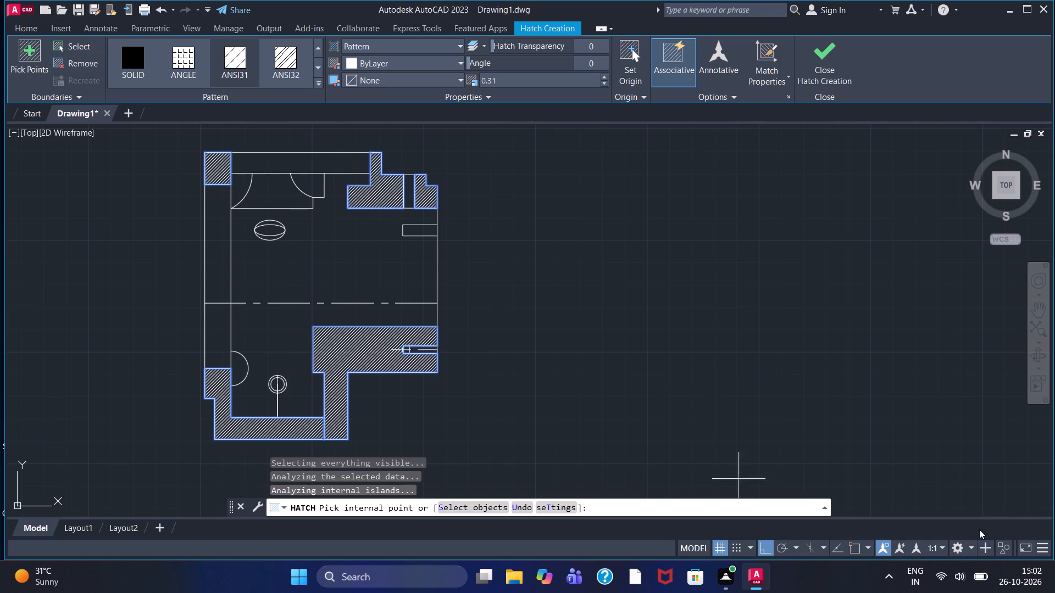
scroll(731, 404, down, 1)
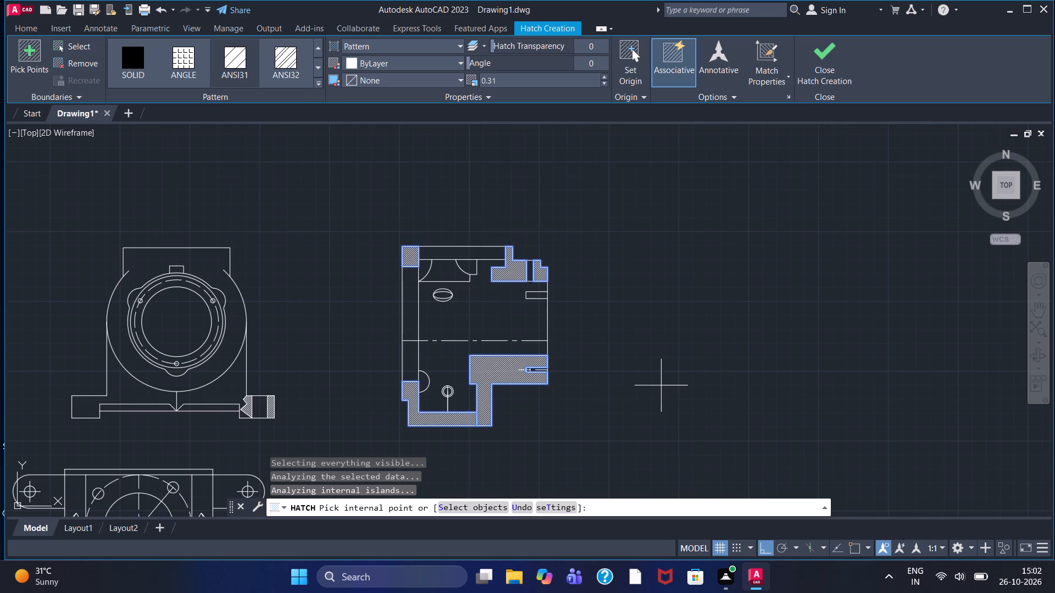
click(811, 49)
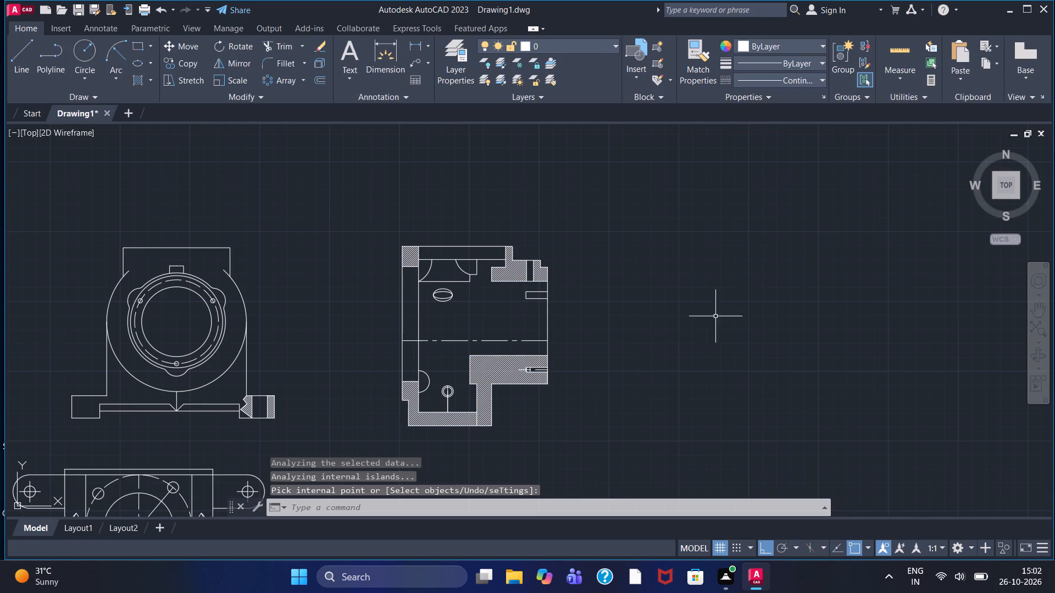
Draw two connected lines below the side view: about 60 units straight down, and about 70 units to the right.
scroll(586, 379, up, 1)
scroll(576, 382, down, 1)
middle_drag(545, 375, 471, 334)
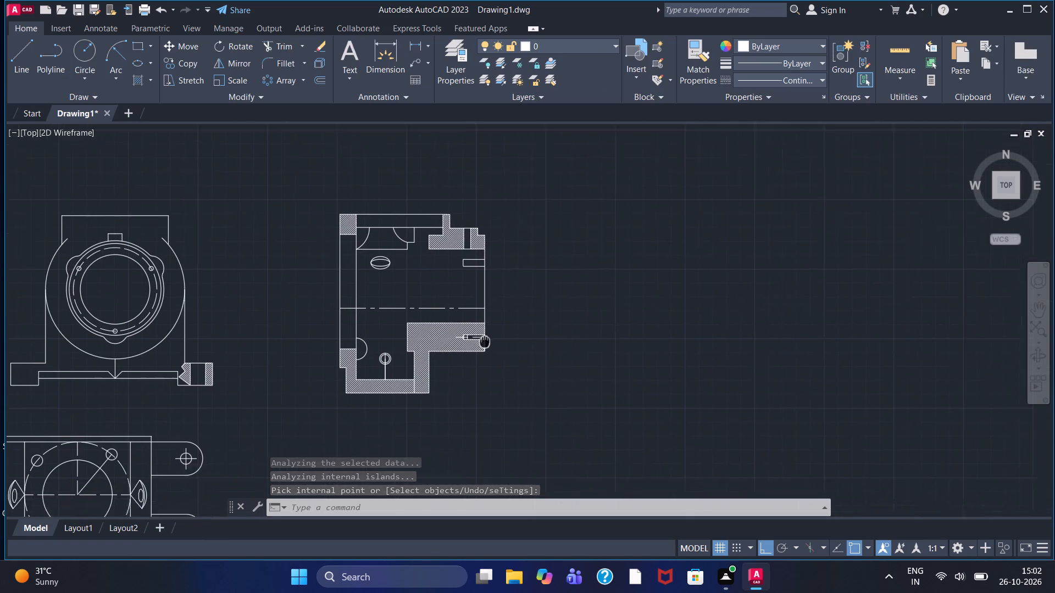
middle_drag(471, 334, 346, 330)
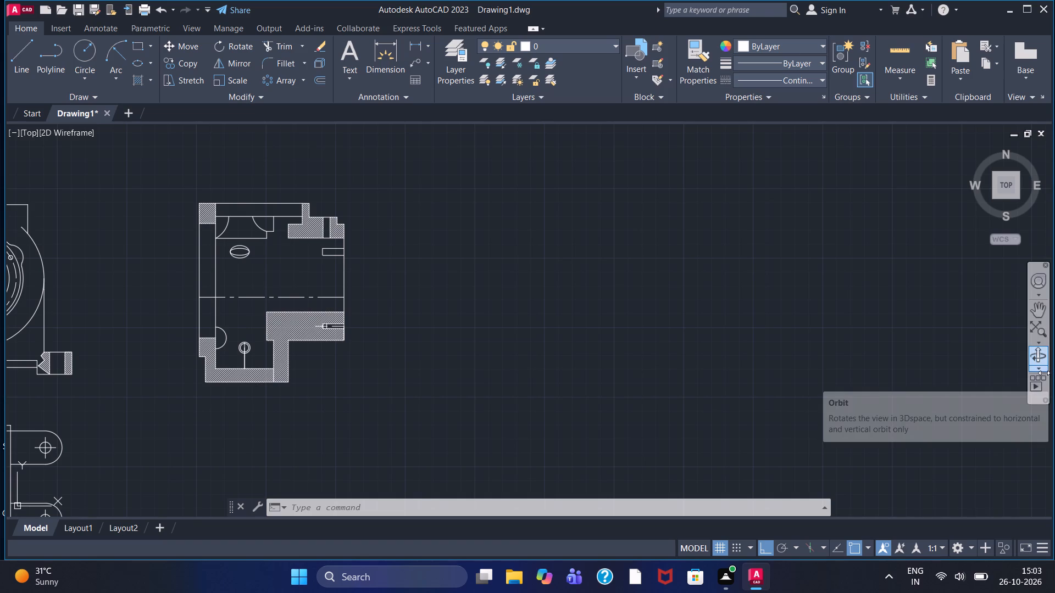
middle_drag(481, 315, 481, 309)
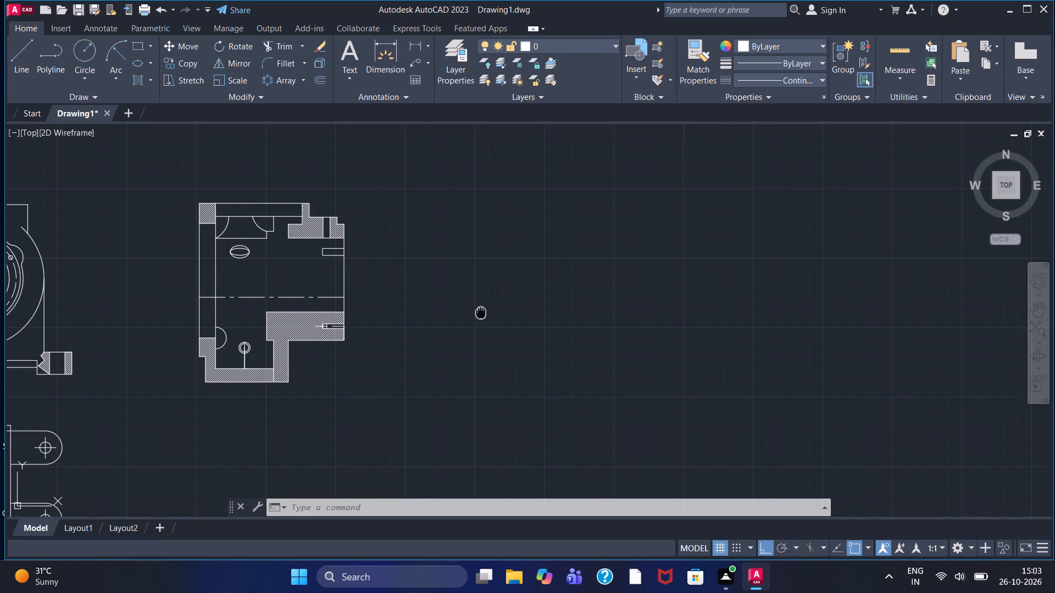
middle_drag(481, 309, 495, 186)
scroll(429, 256, down, 1)
middle_drag(393, 280, 572, 259)
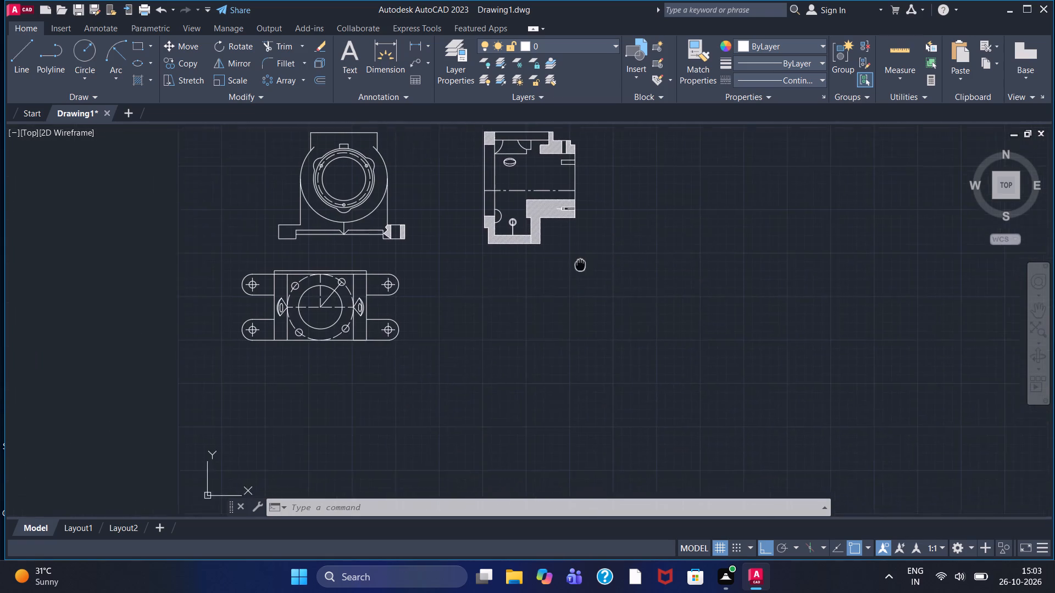
middle_drag(572, 259, 555, 257)
click(31, 57)
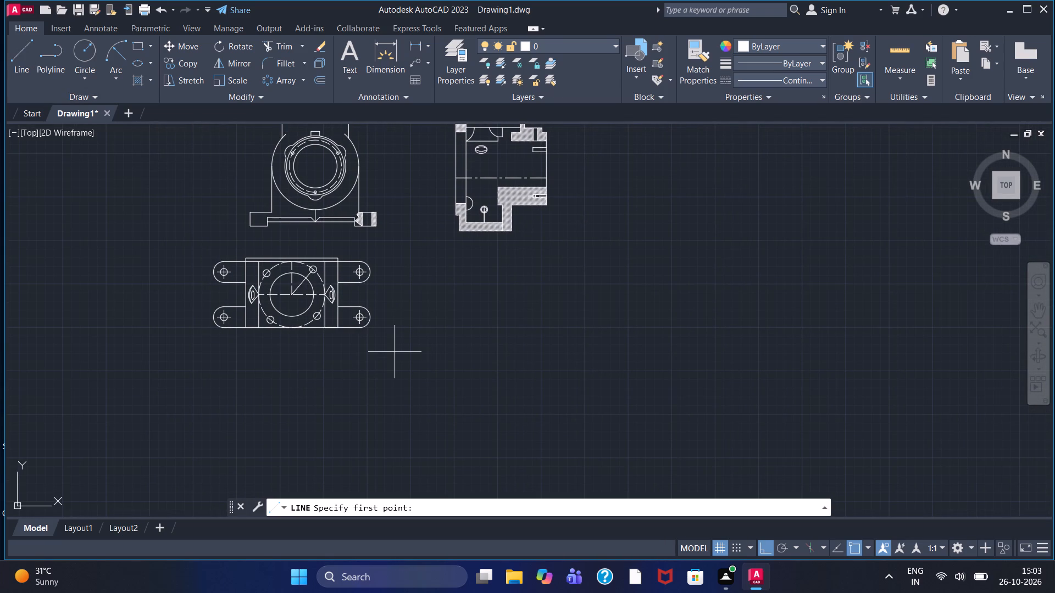
click(473, 277)
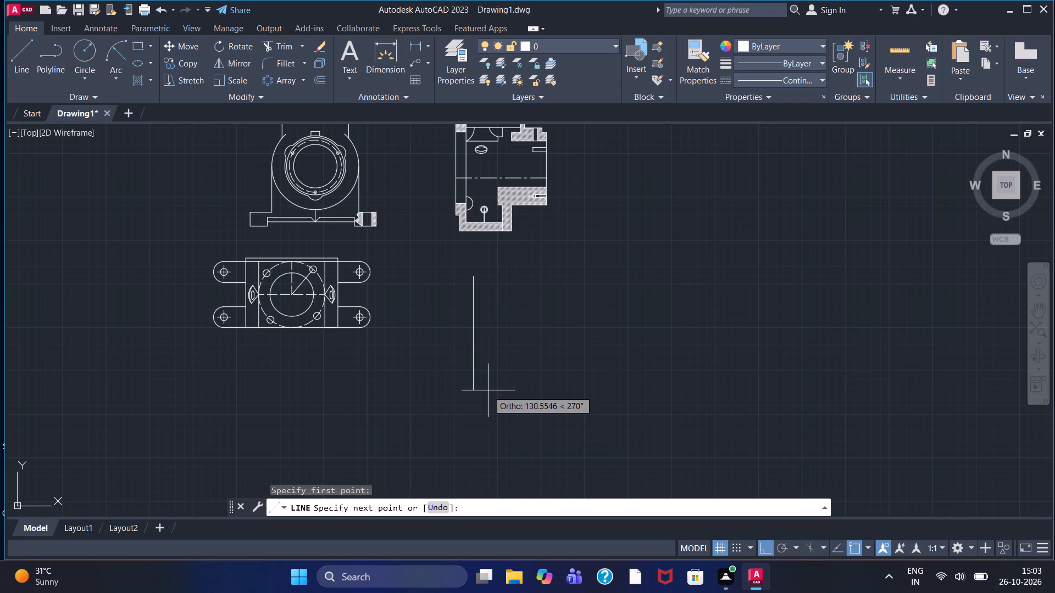
click(480, 329)
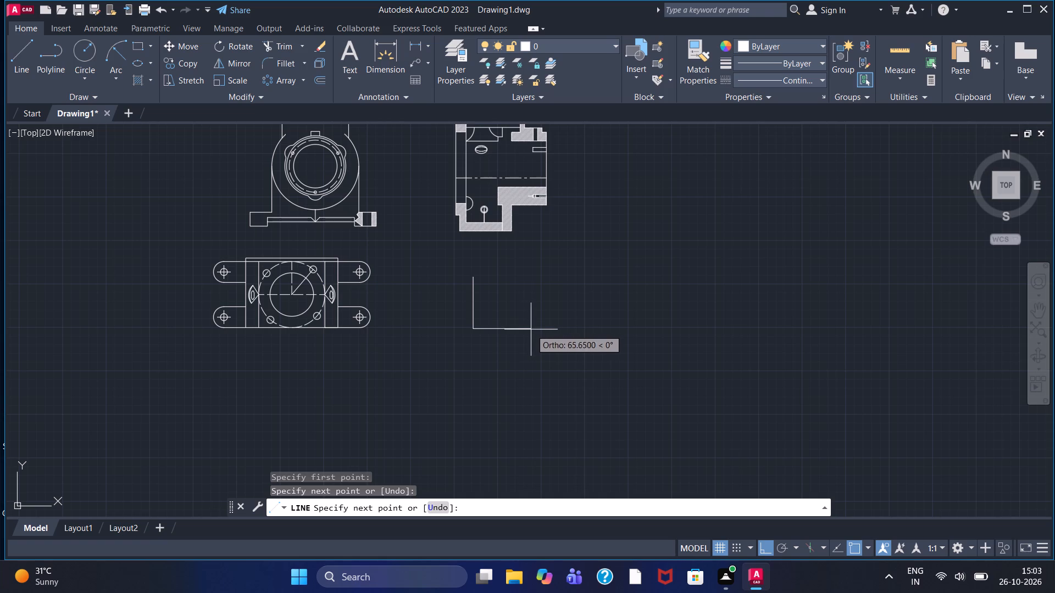
click(535, 329)
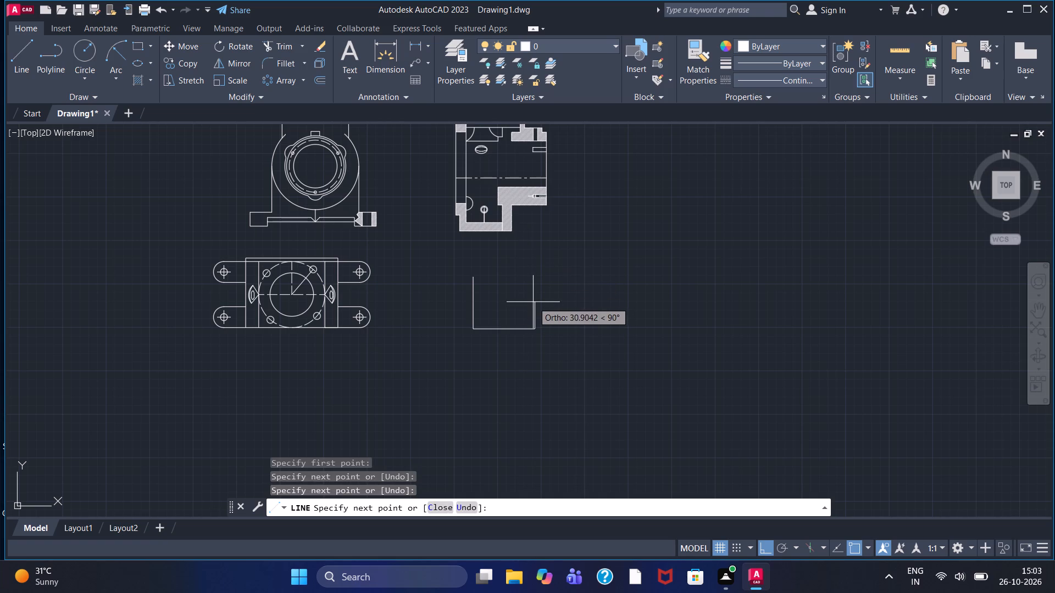
key(Escape)
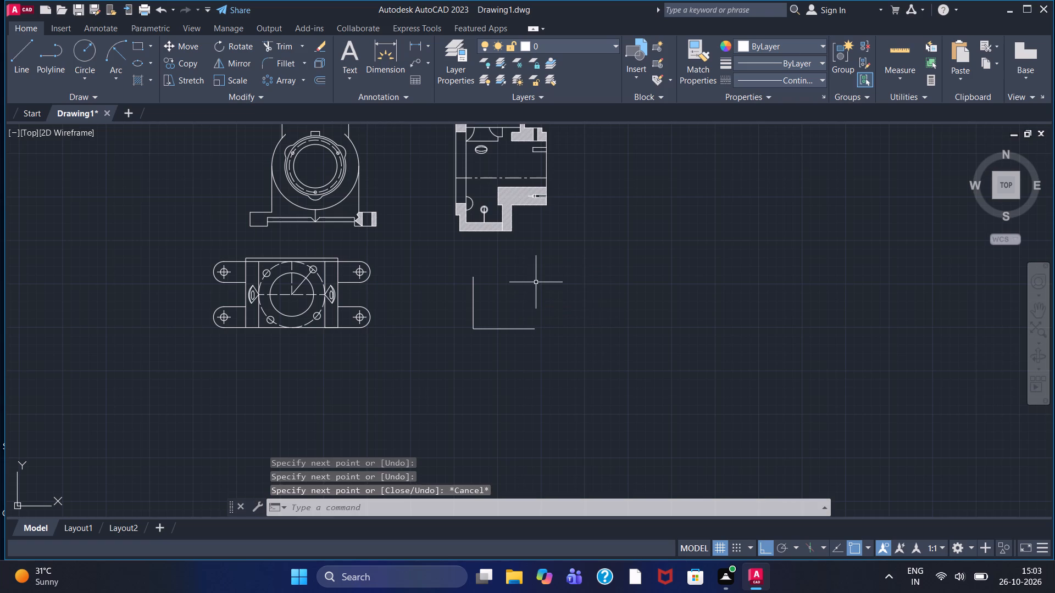
Draw a horizontal line about 65 units long to the right from the vertical line's upper end.
click(14, 69)
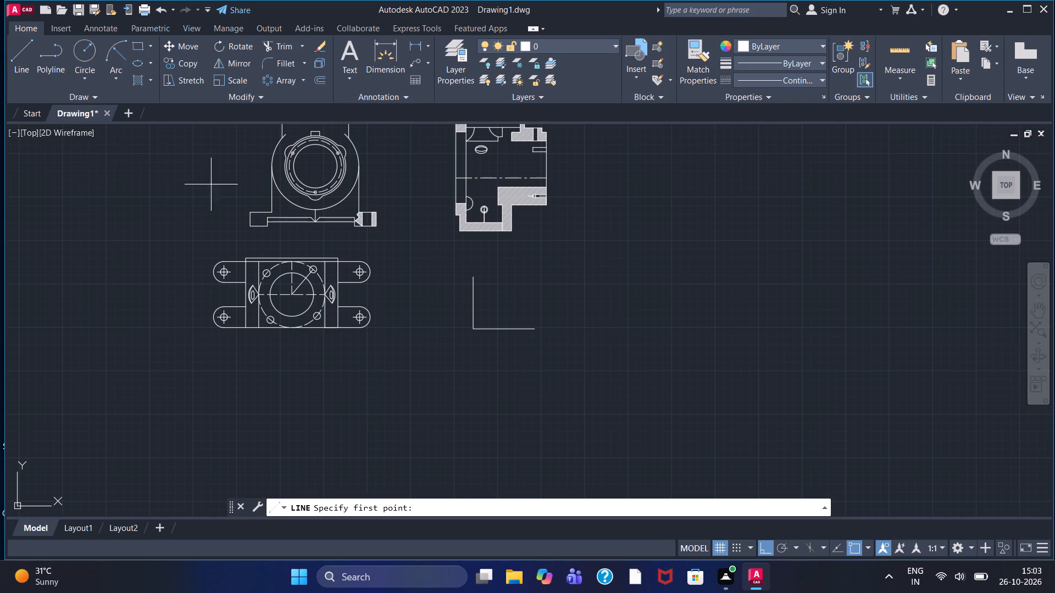
click(470, 276)
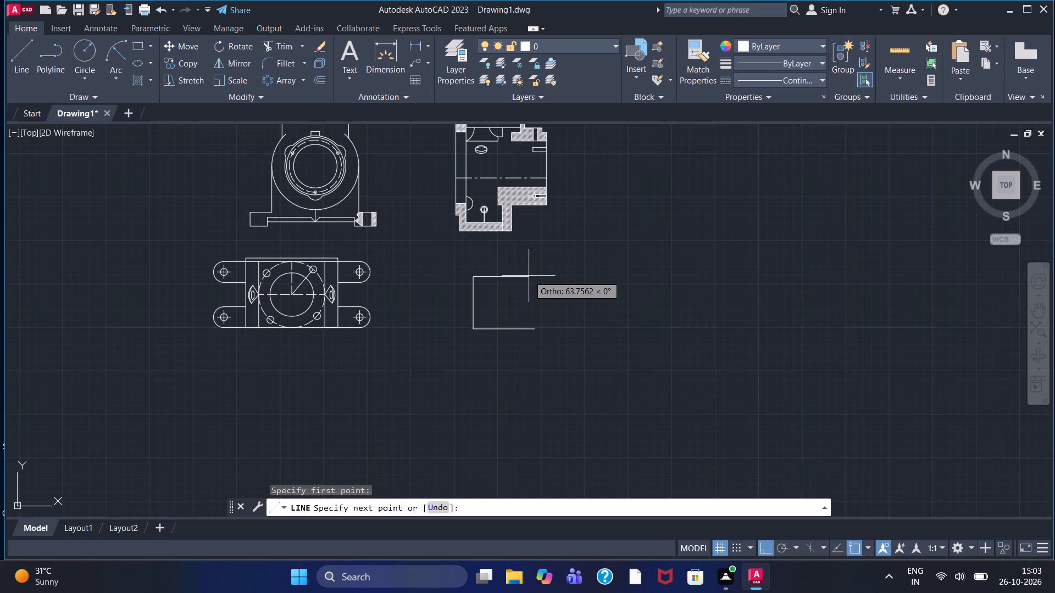
click(530, 276)
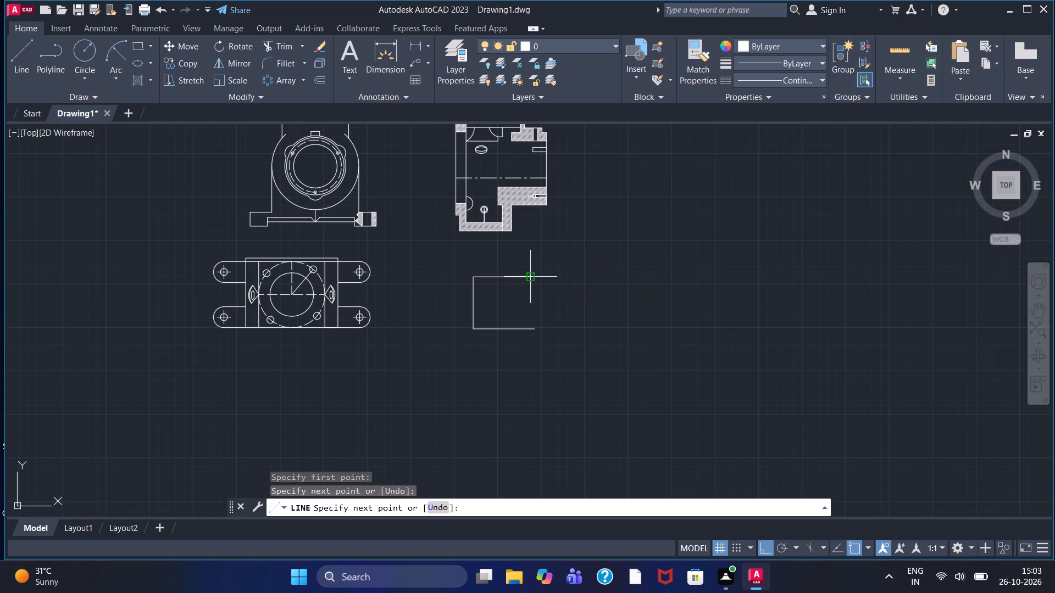
key(Escape)
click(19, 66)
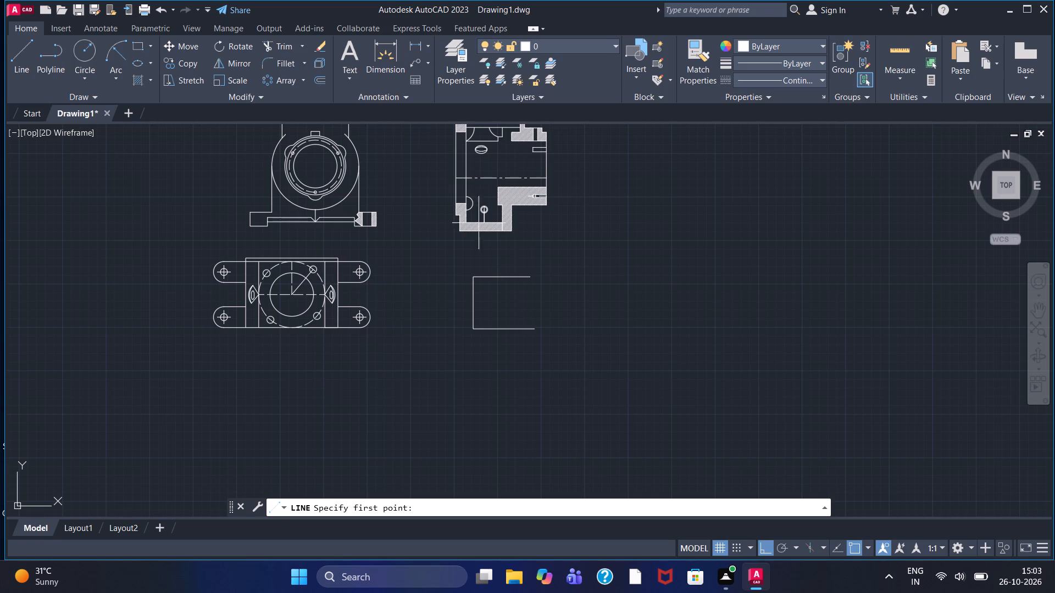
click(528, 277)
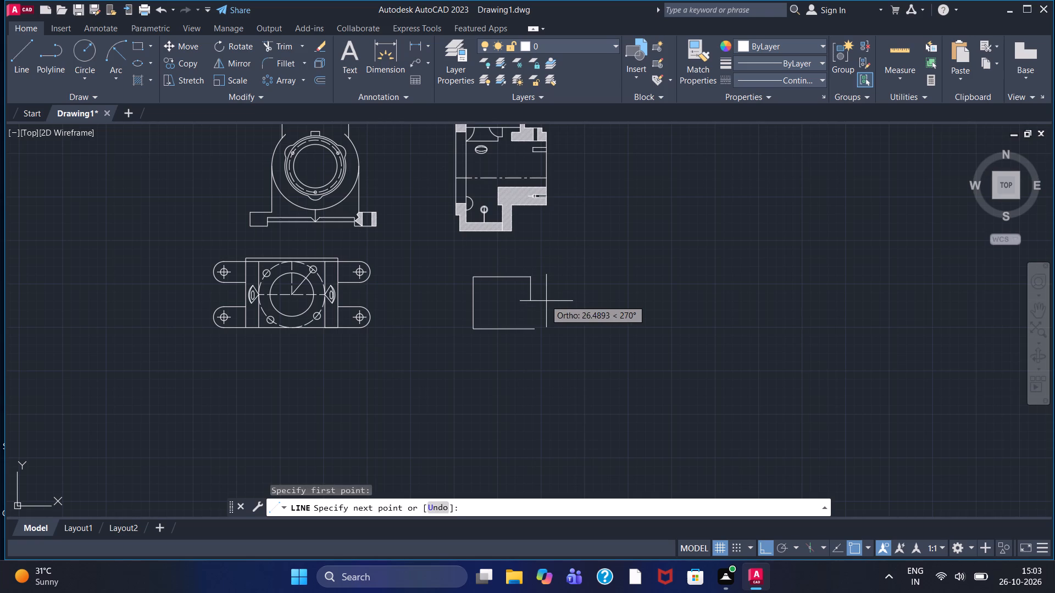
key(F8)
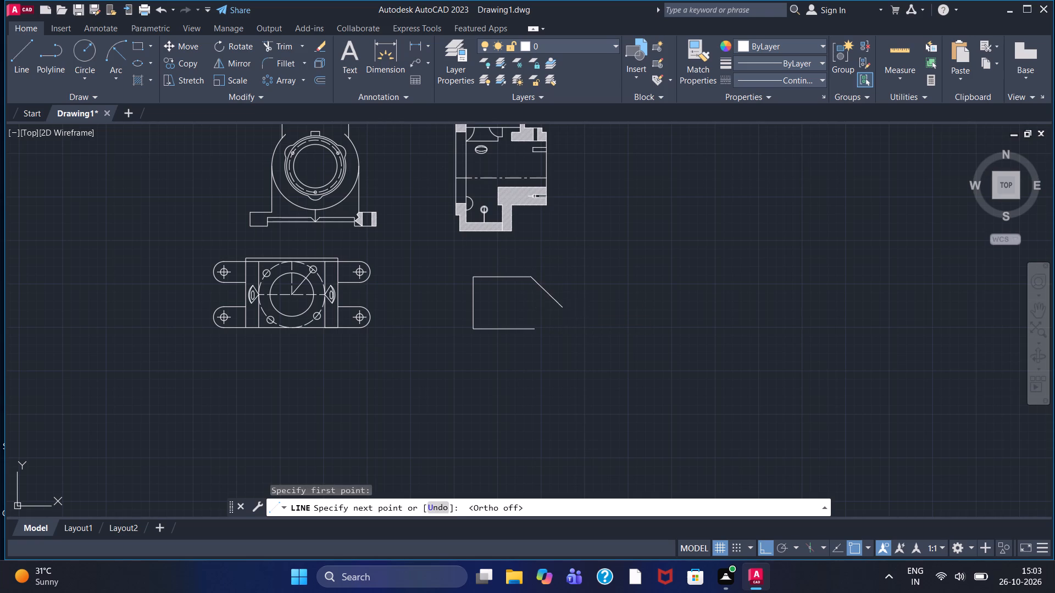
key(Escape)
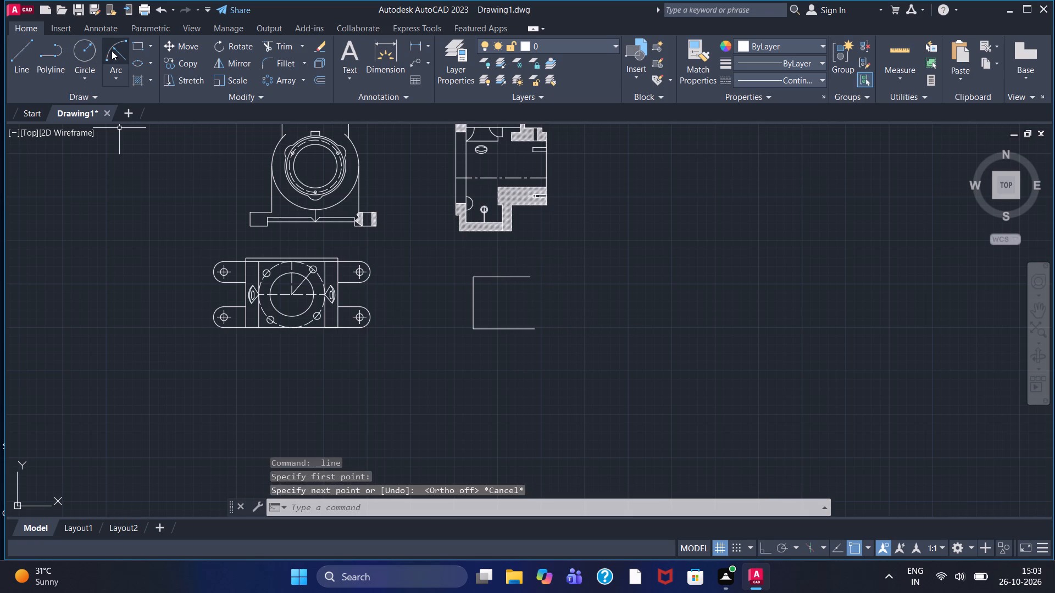
Draw a concave arc from the upper horizontal line's open end, curving down and outward to the right.
click(112, 51)
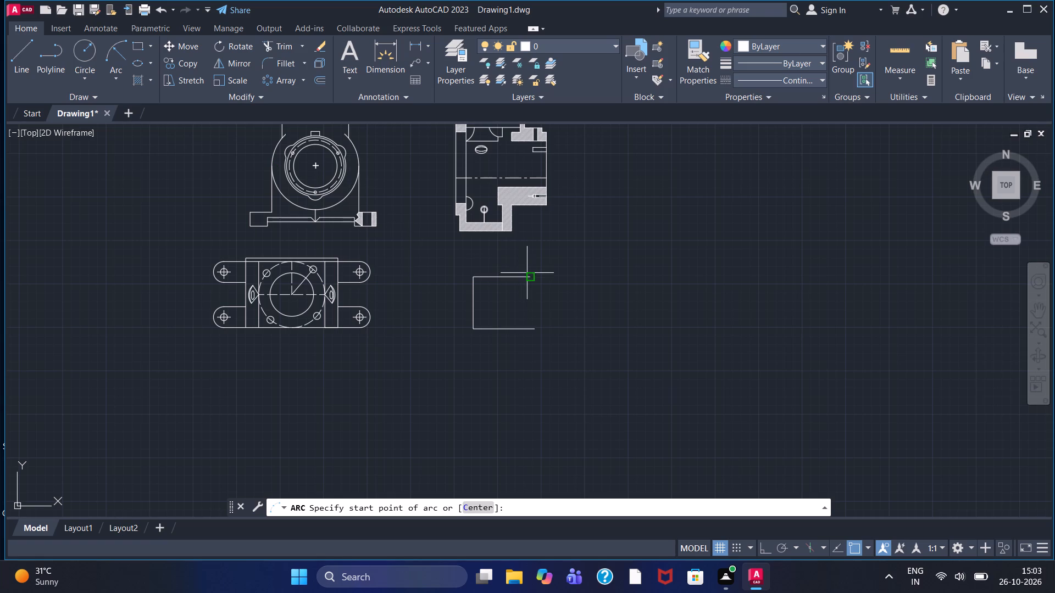
click(529, 278)
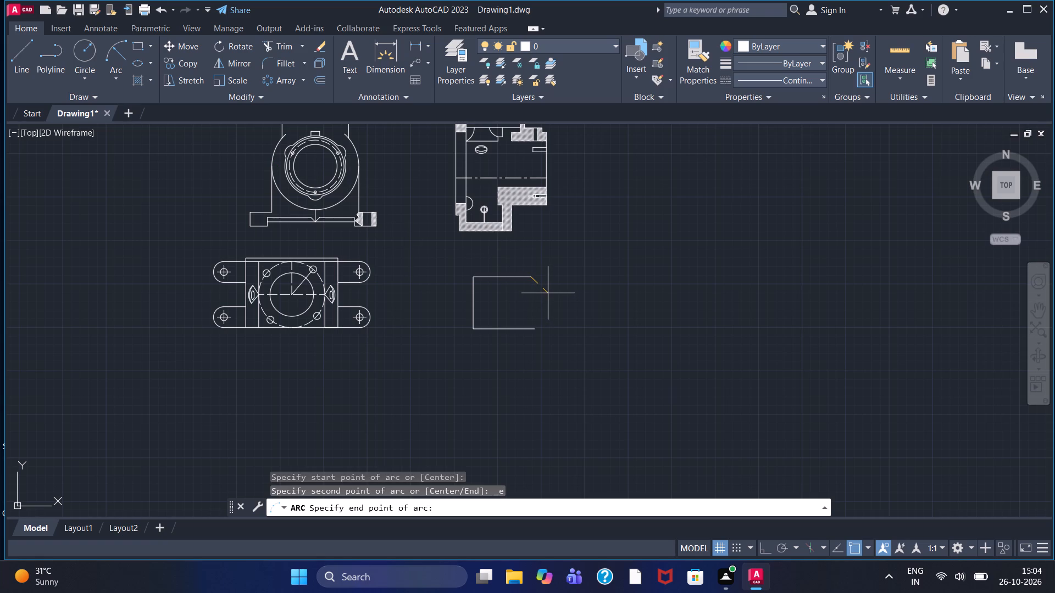
click(548, 293)
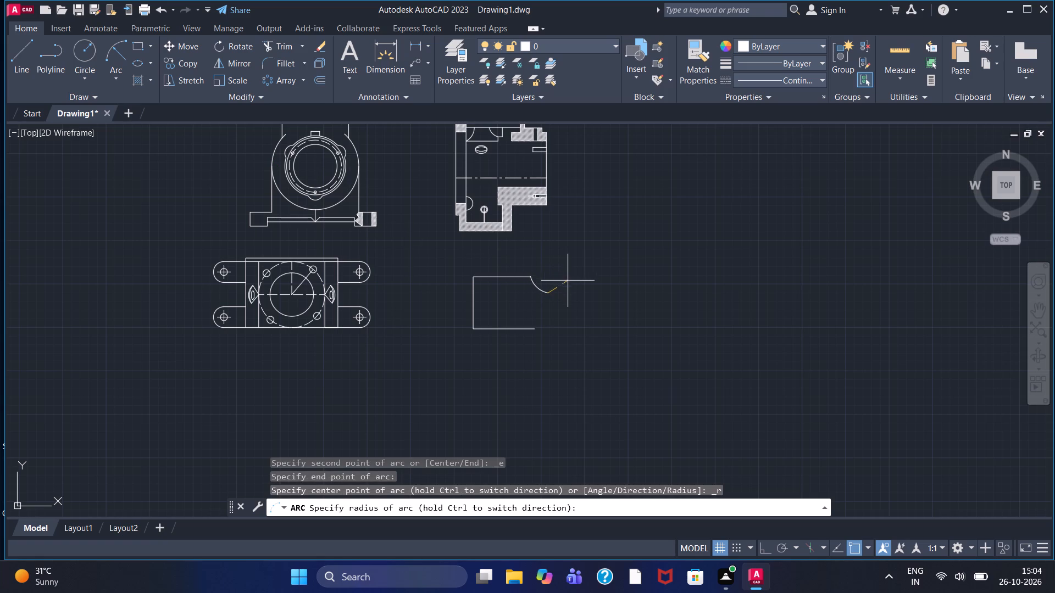
click(570, 283)
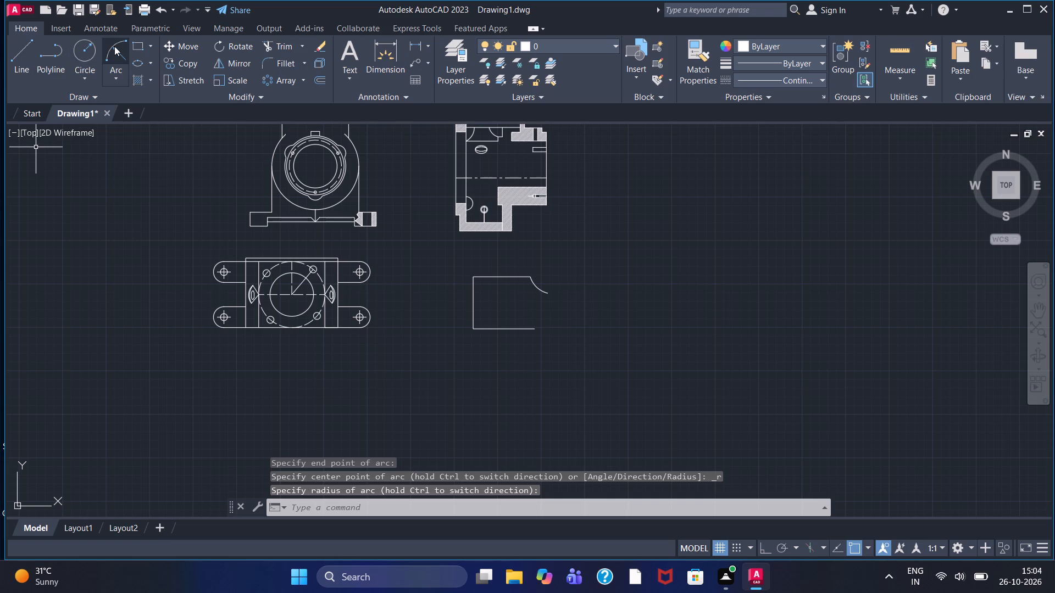
click(114, 46)
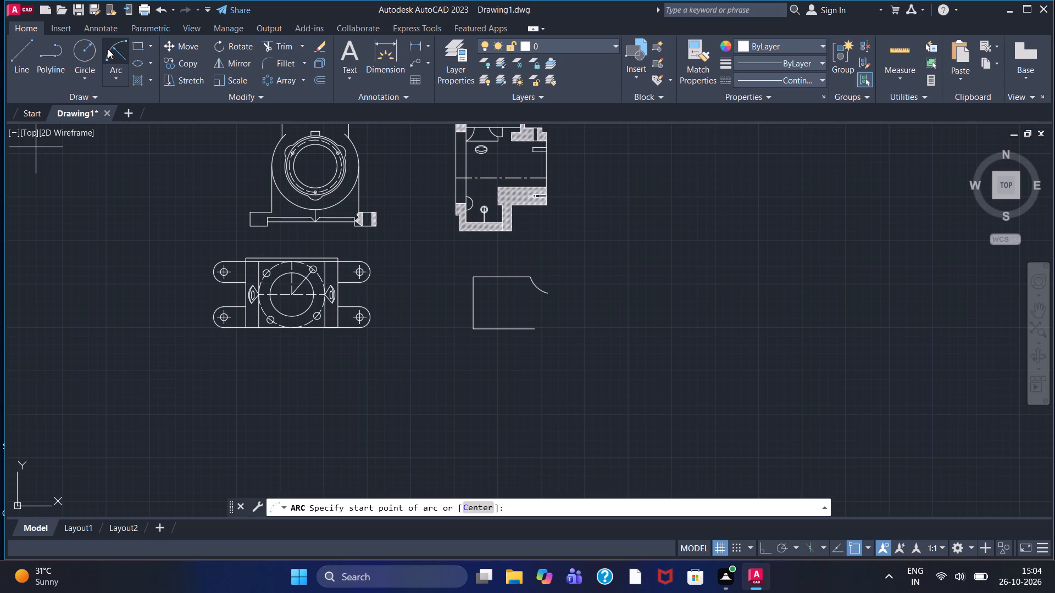
Draw a horizontal line about 16 units long to the left from the arc's lower end, with Ortho on.
click(29, 62)
click(548, 296)
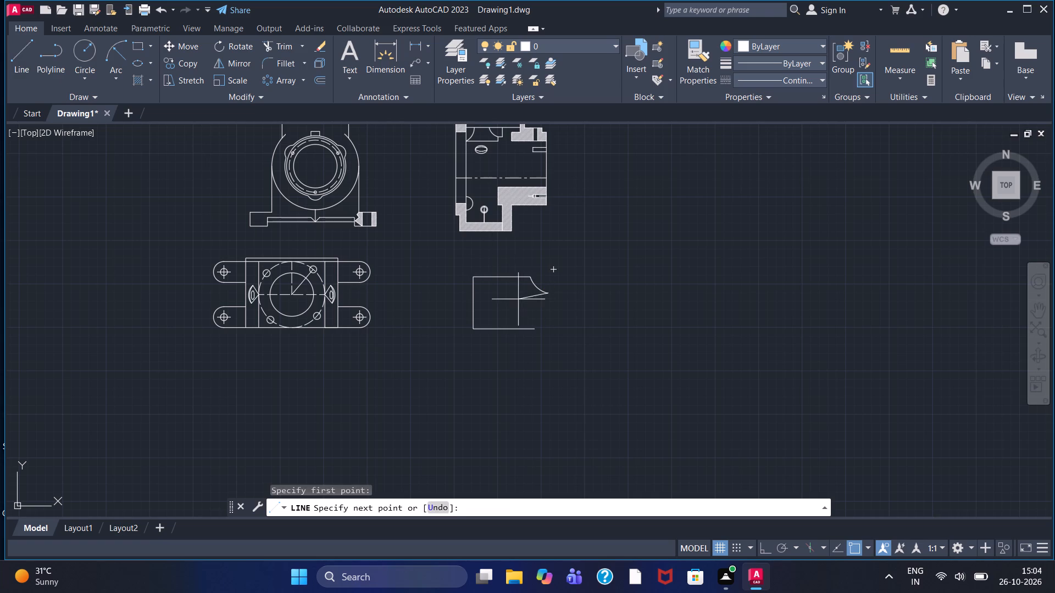
key(F8)
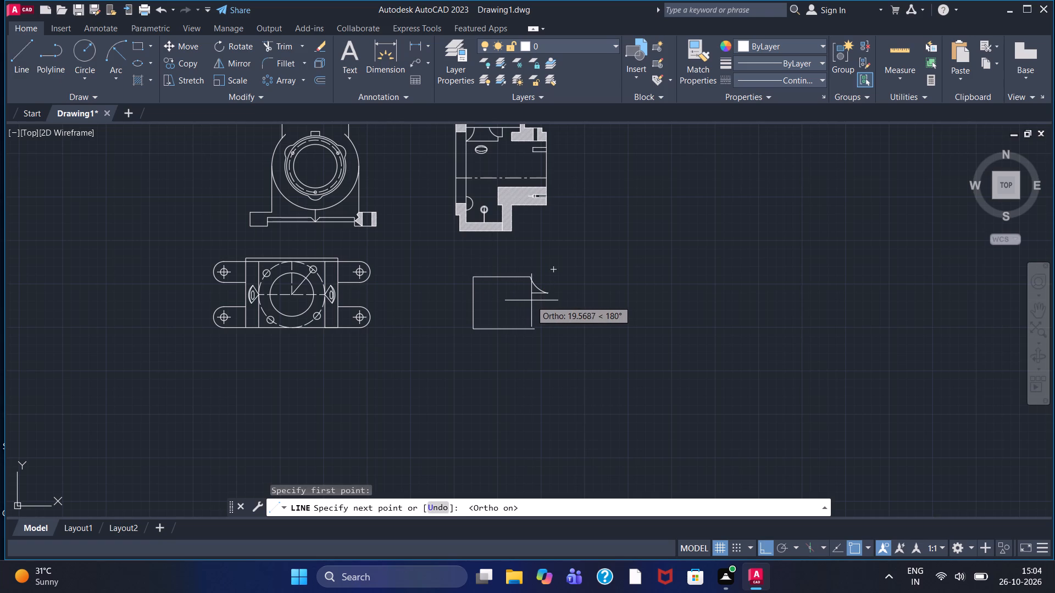
scroll(535, 296, up, 3)
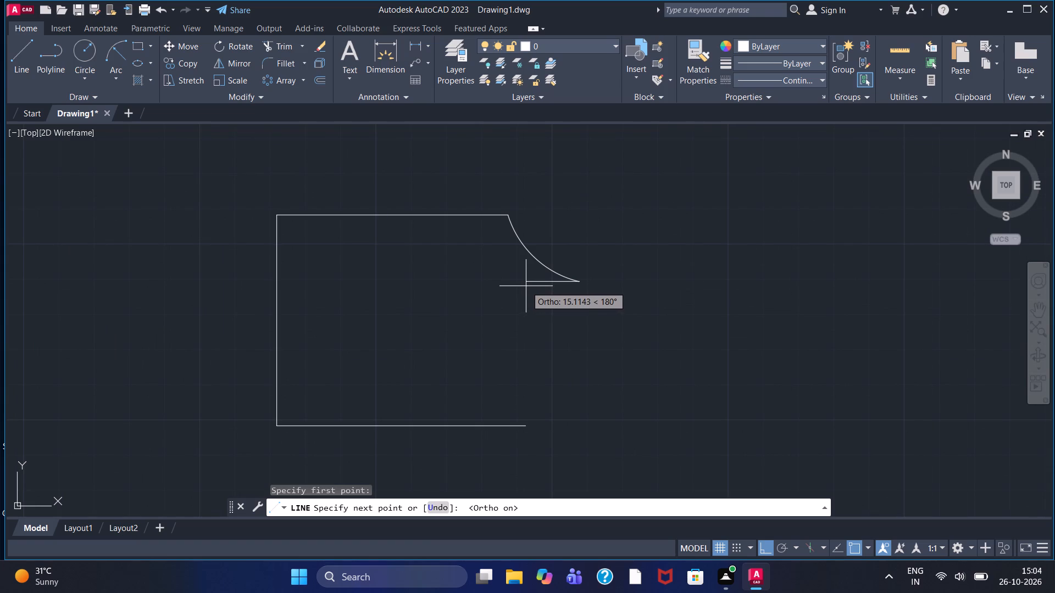
click(523, 286)
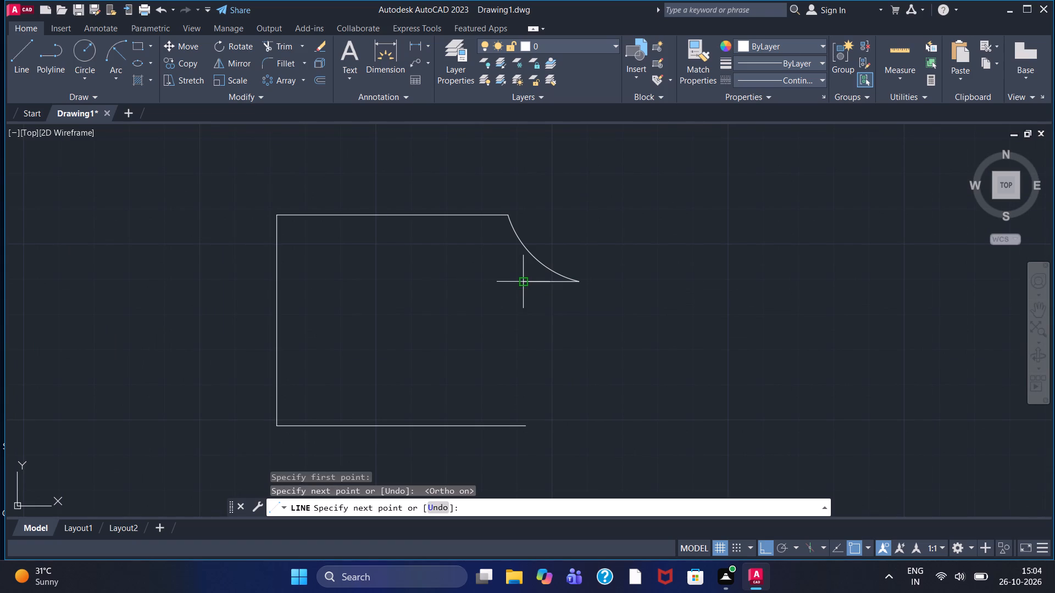
right_drag(409, 303, 414, 300)
click(435, 307)
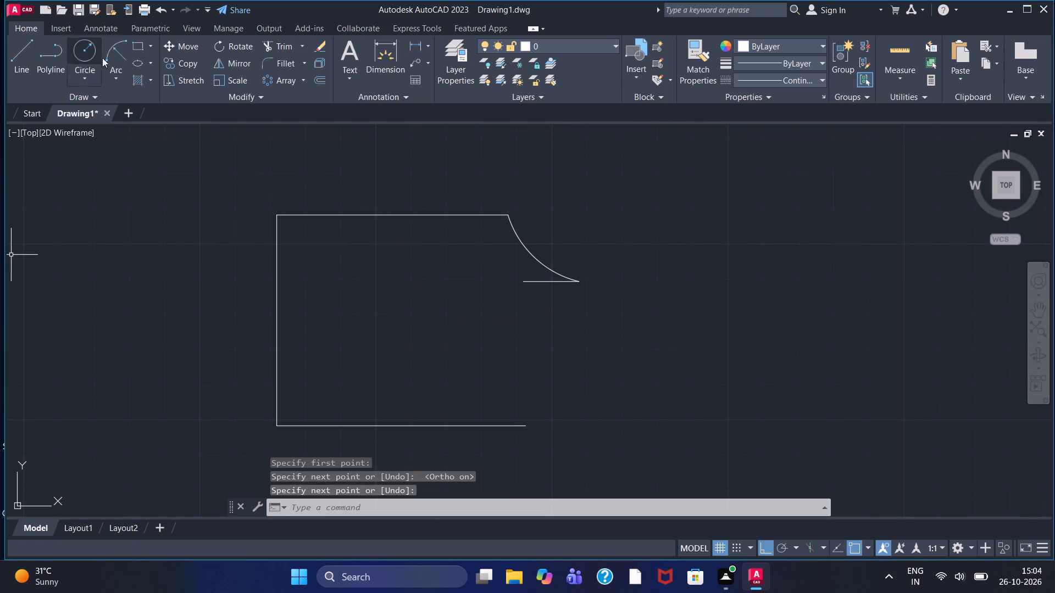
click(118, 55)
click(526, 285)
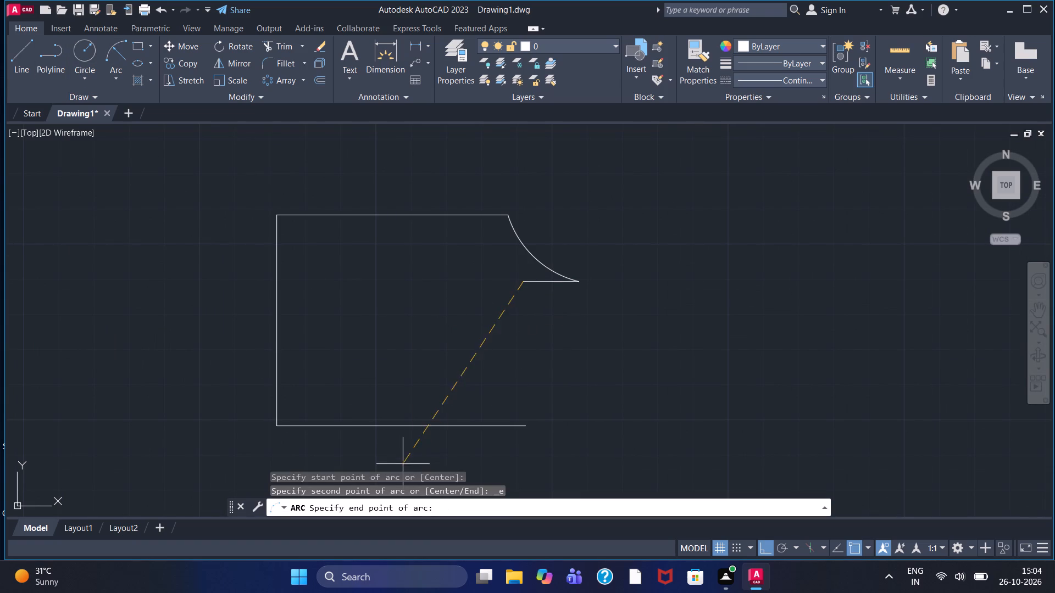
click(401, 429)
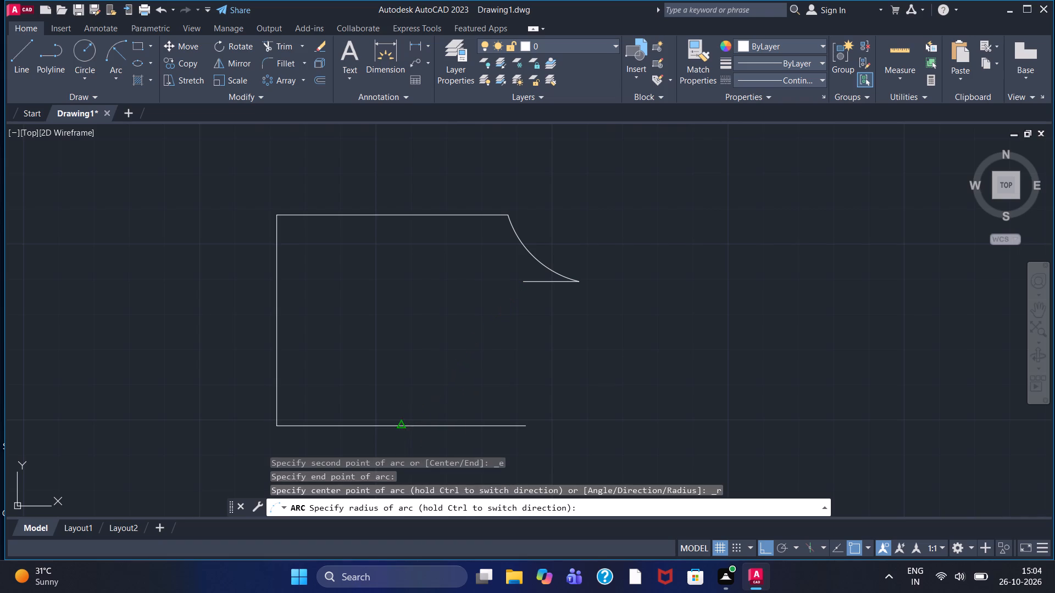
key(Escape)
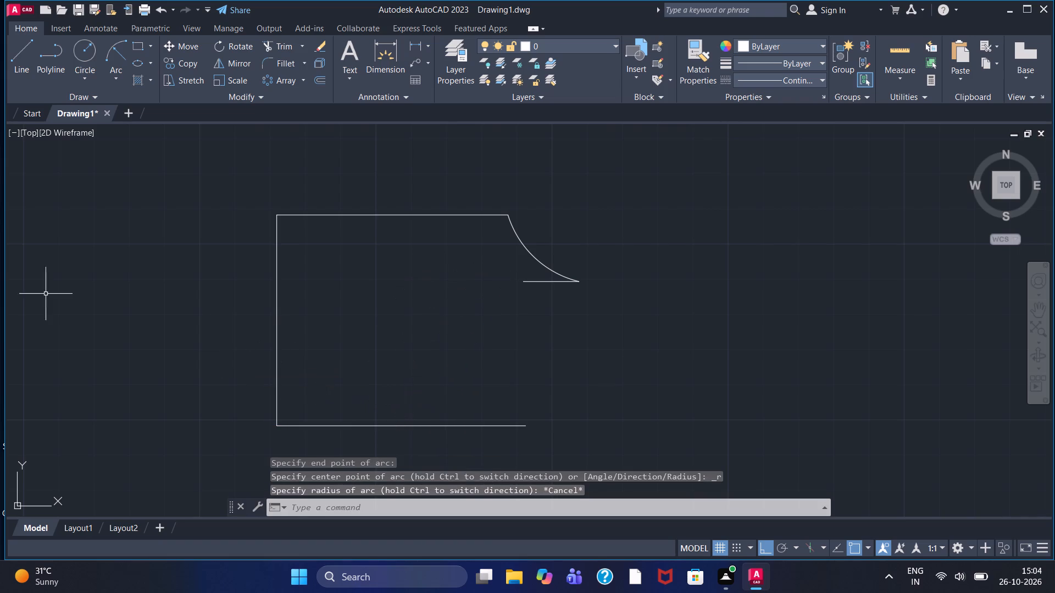
Draw an outward-bulging arc from the bottom line's midpoint up to the short horizontal line's left end.
click(125, 47)
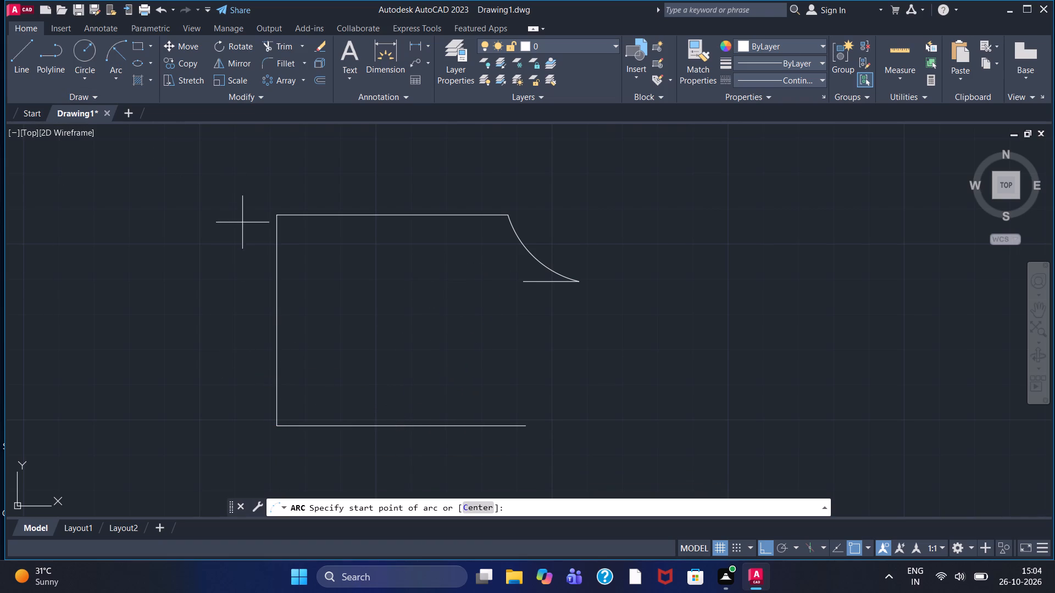
click(402, 426)
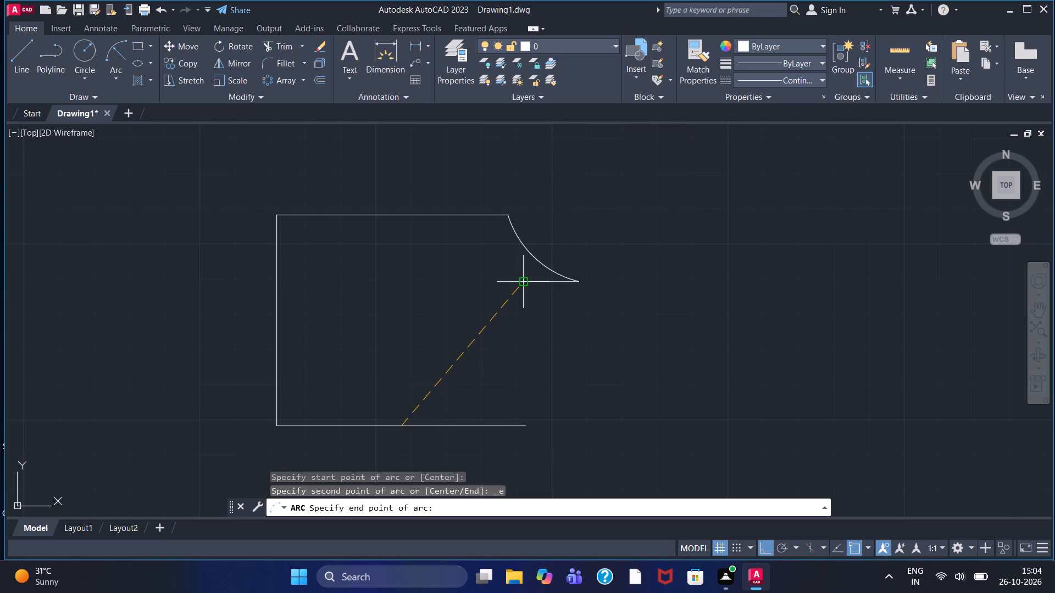
click(526, 283)
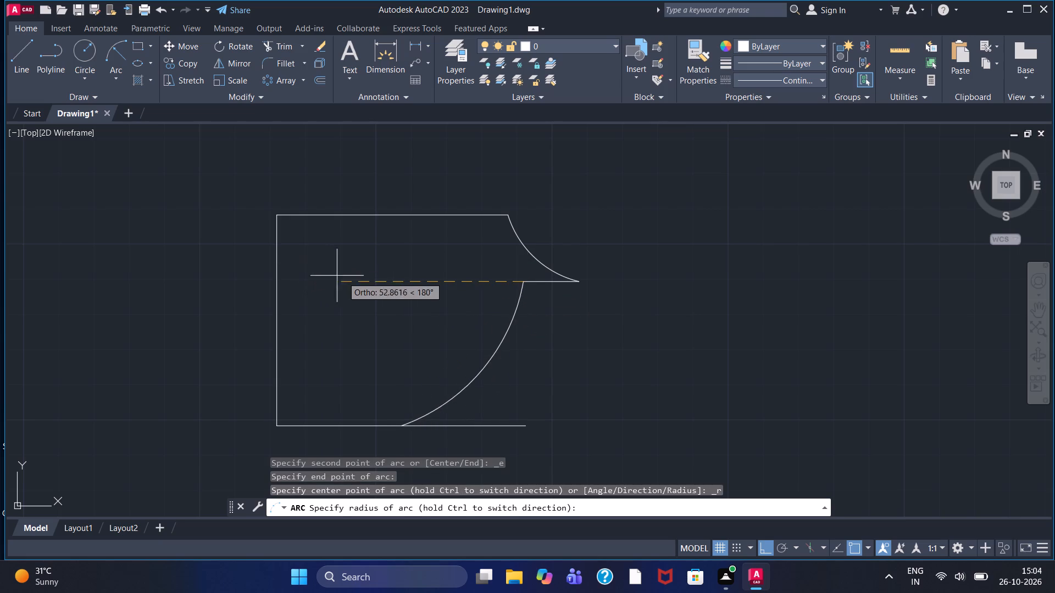
click(406, 305)
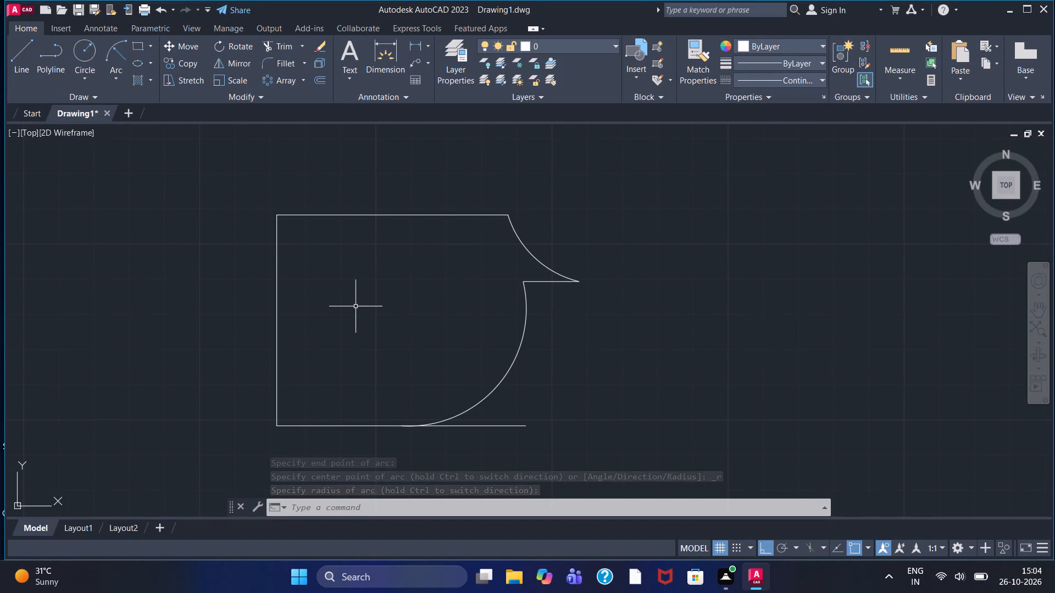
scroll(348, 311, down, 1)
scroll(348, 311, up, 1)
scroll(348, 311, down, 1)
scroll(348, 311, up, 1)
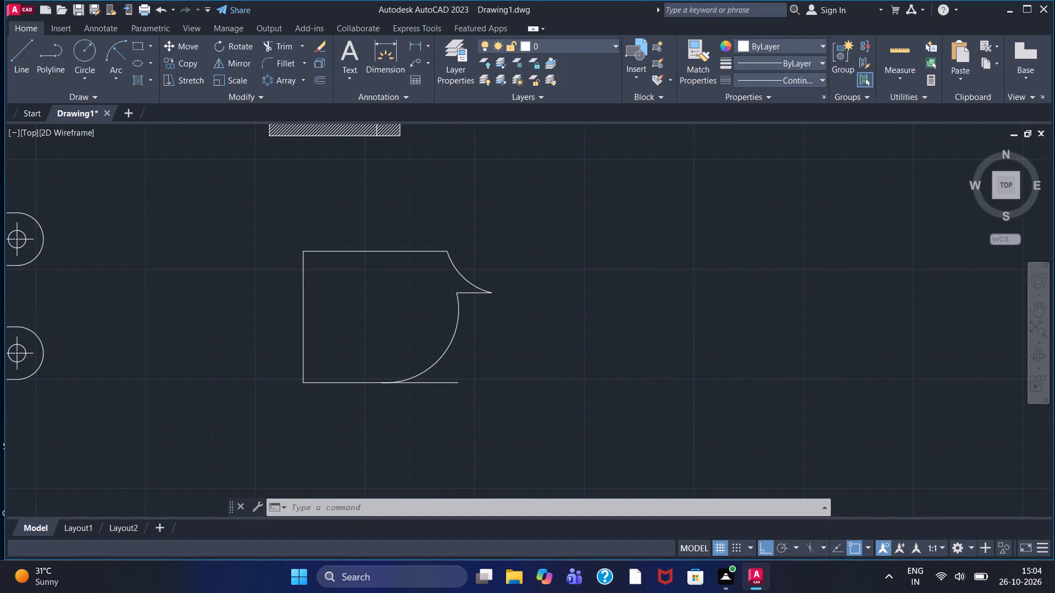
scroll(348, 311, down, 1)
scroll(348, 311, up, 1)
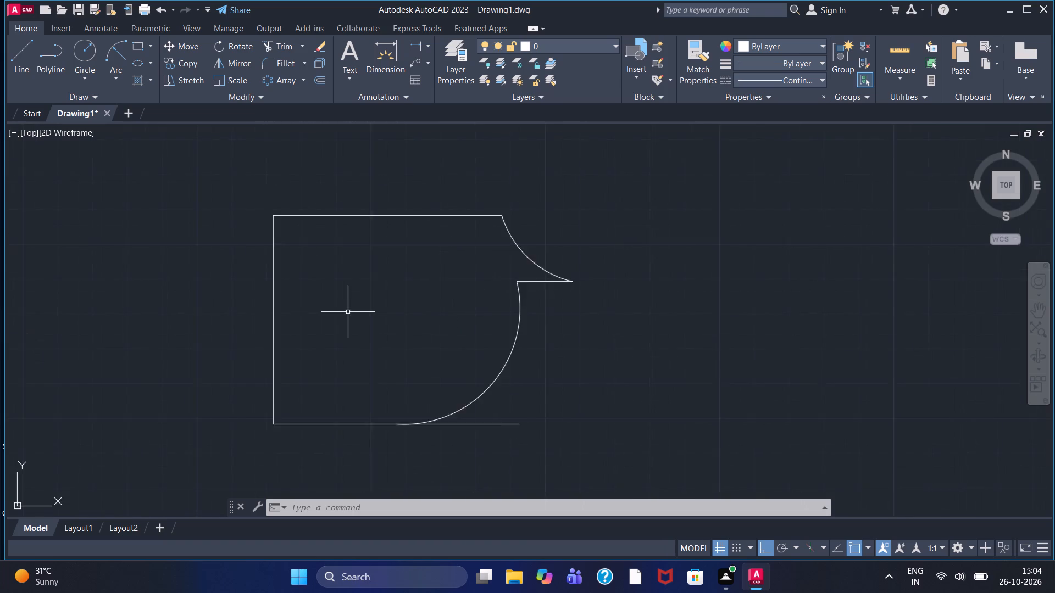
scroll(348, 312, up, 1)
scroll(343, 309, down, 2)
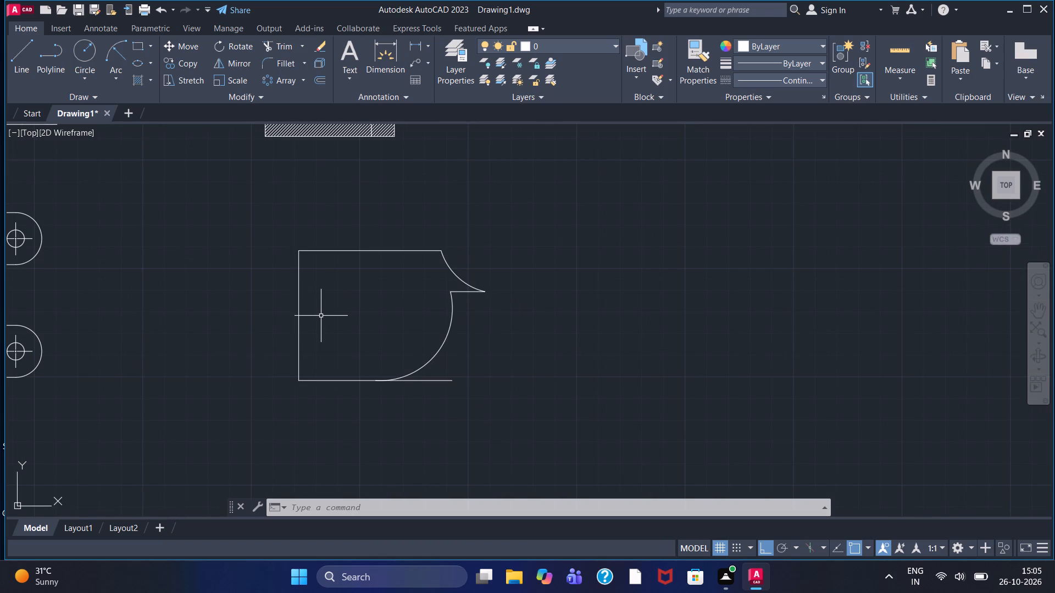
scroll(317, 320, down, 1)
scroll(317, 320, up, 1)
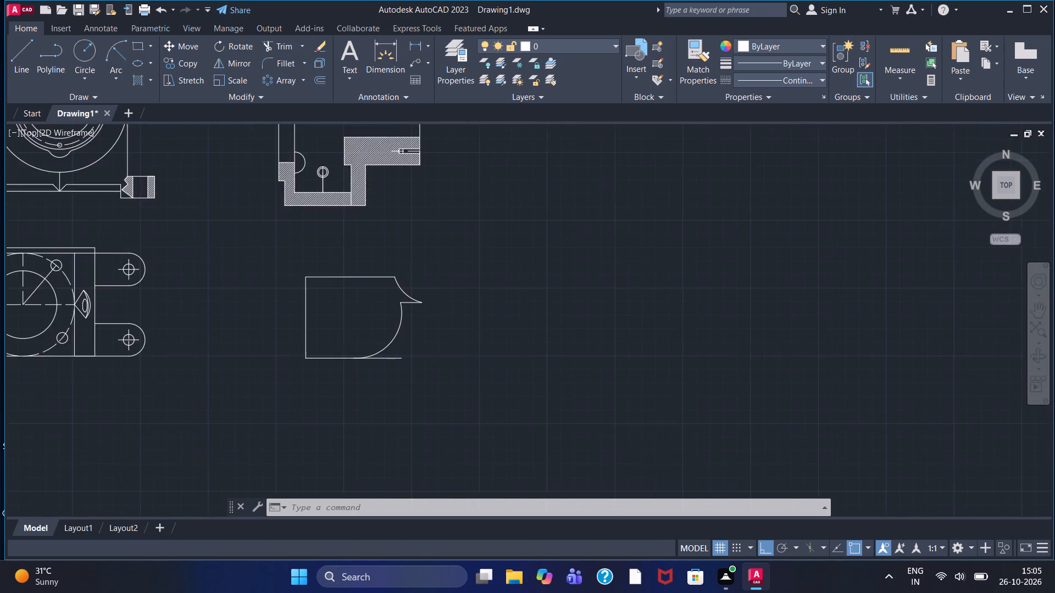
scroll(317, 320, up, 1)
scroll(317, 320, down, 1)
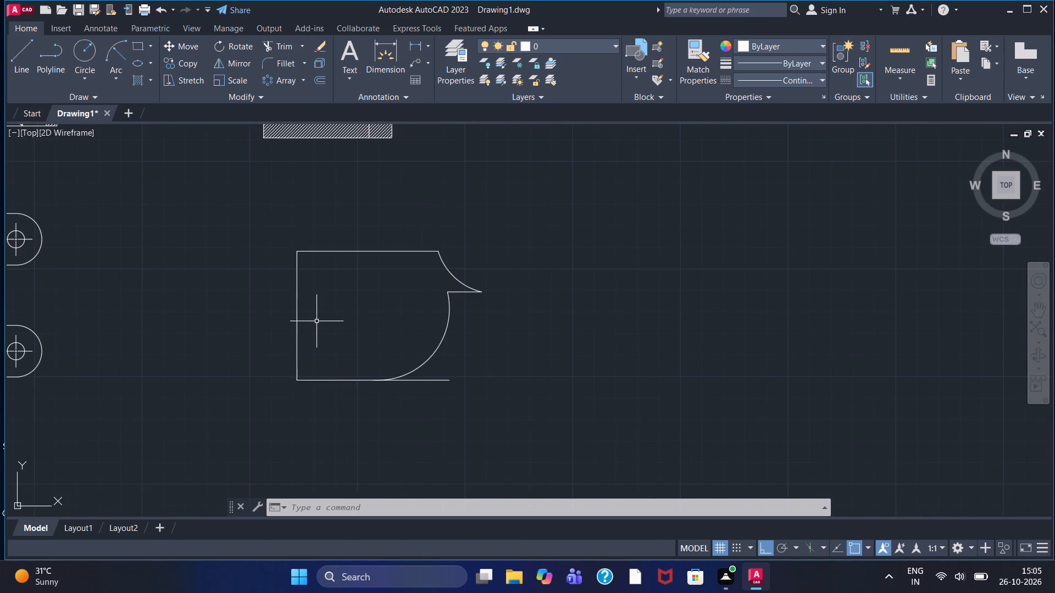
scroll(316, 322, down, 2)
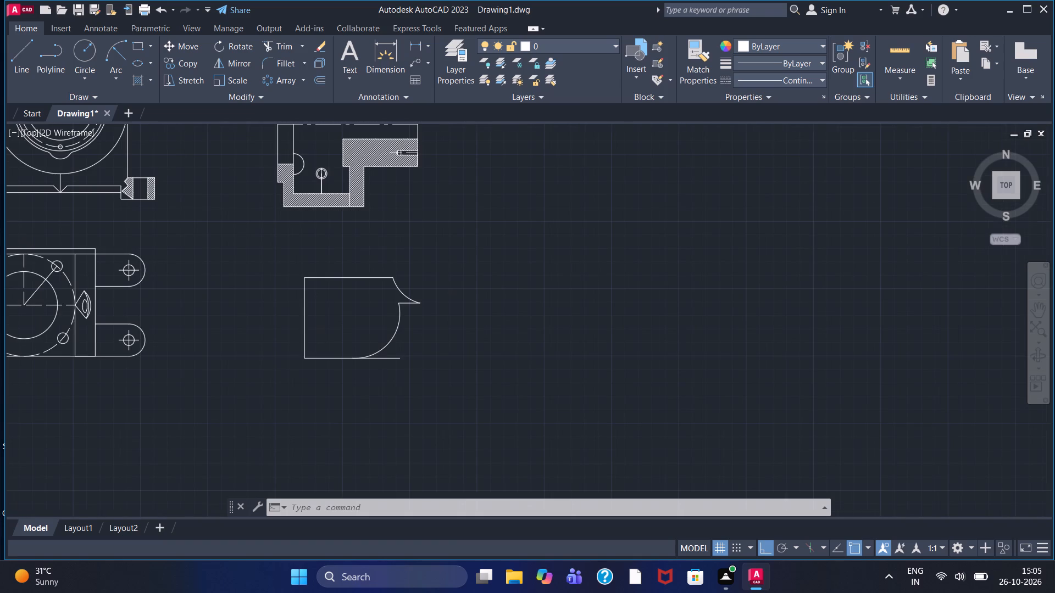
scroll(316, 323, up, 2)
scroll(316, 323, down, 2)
Draw a vertical centre line in the CENTER2 linetype from the upper line's midpoint to just below the bottom line.
middle_drag(364, 275, 385, 303)
scroll(380, 303, up, 2)
middle_drag(392, 322, 386, 267)
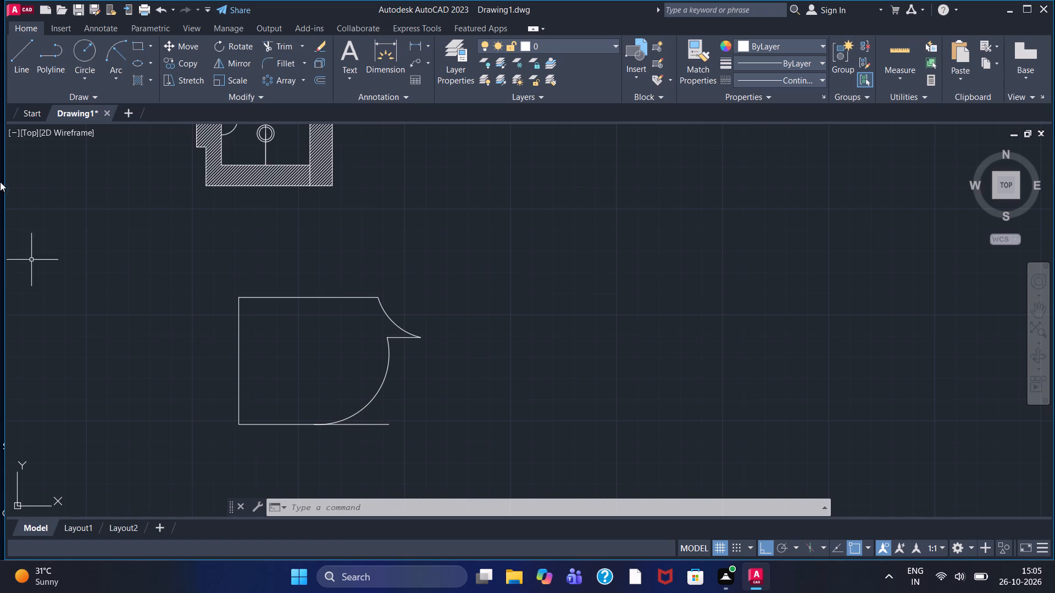
click(18, 71)
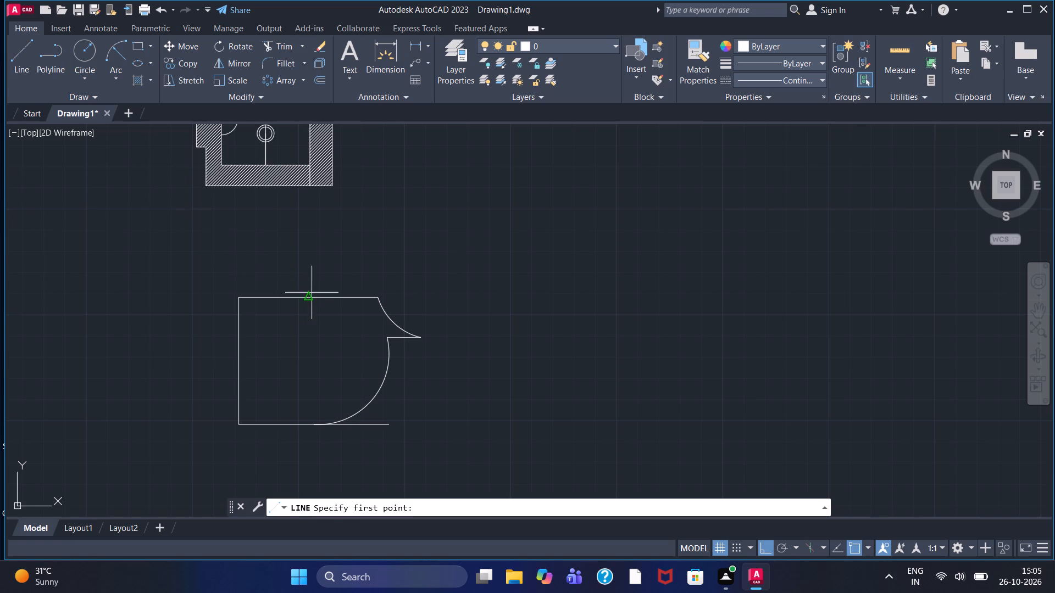
click(748, 81)
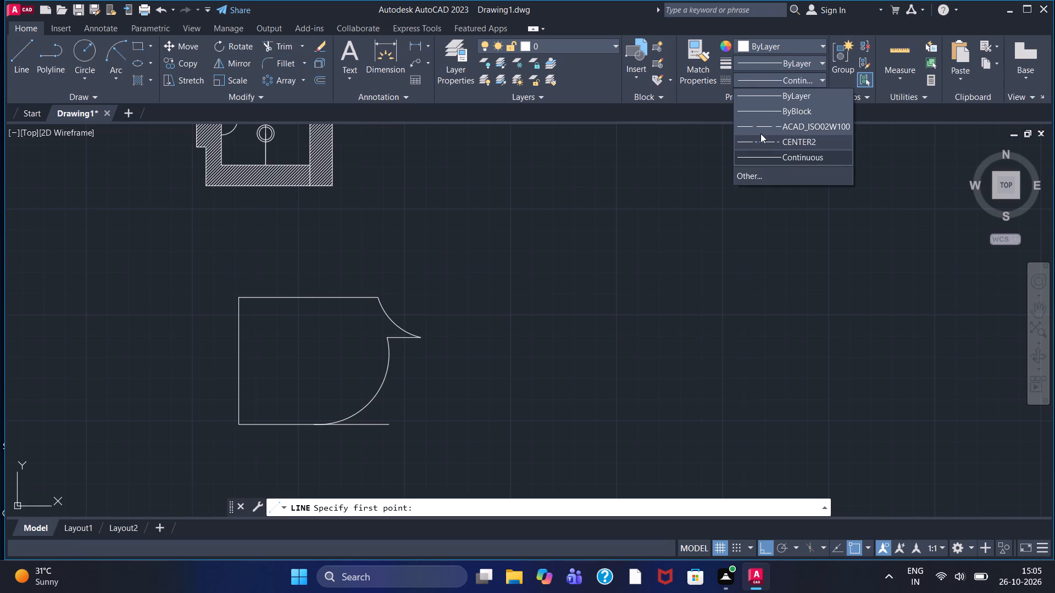
click(764, 139)
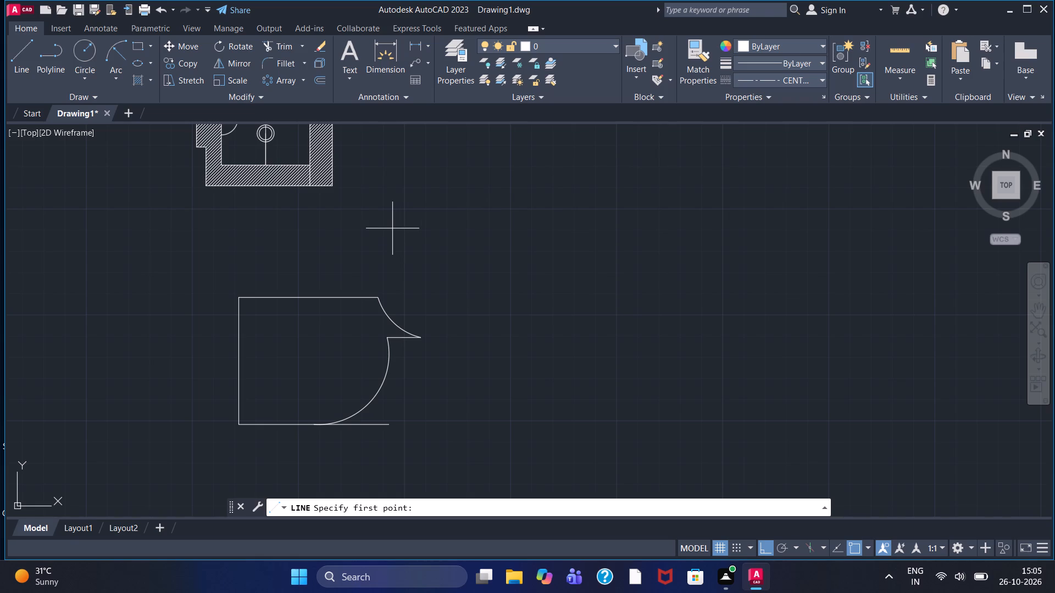
drag(308, 297, 307, 303)
drag(302, 441, 293, 438)
right_click(296, 439)
click(327, 290)
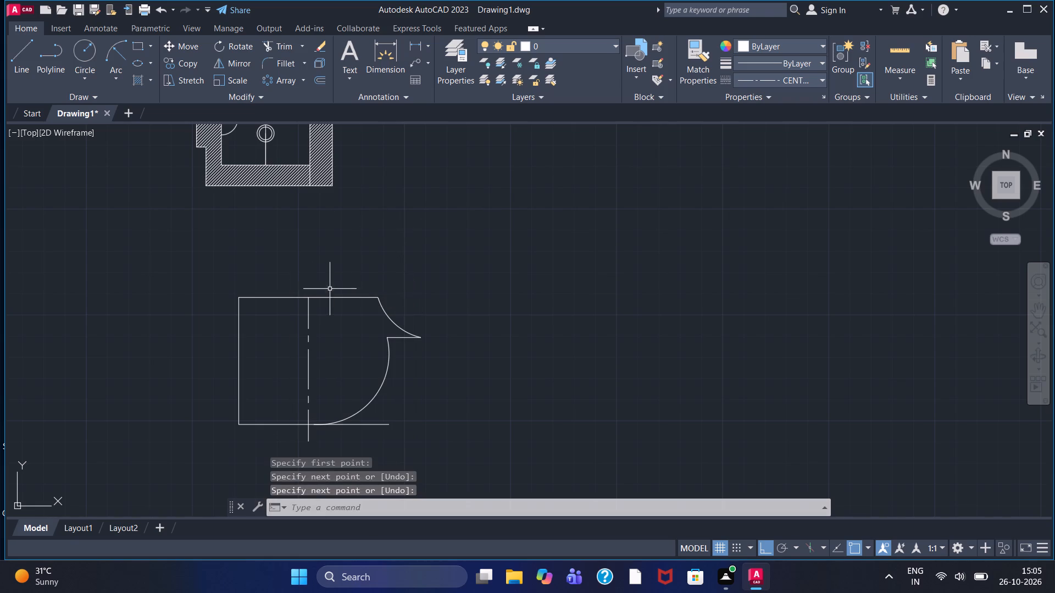
Trim the part of the vertical centre line that extends below the bottom line.
middle_drag(331, 300, 348, 206)
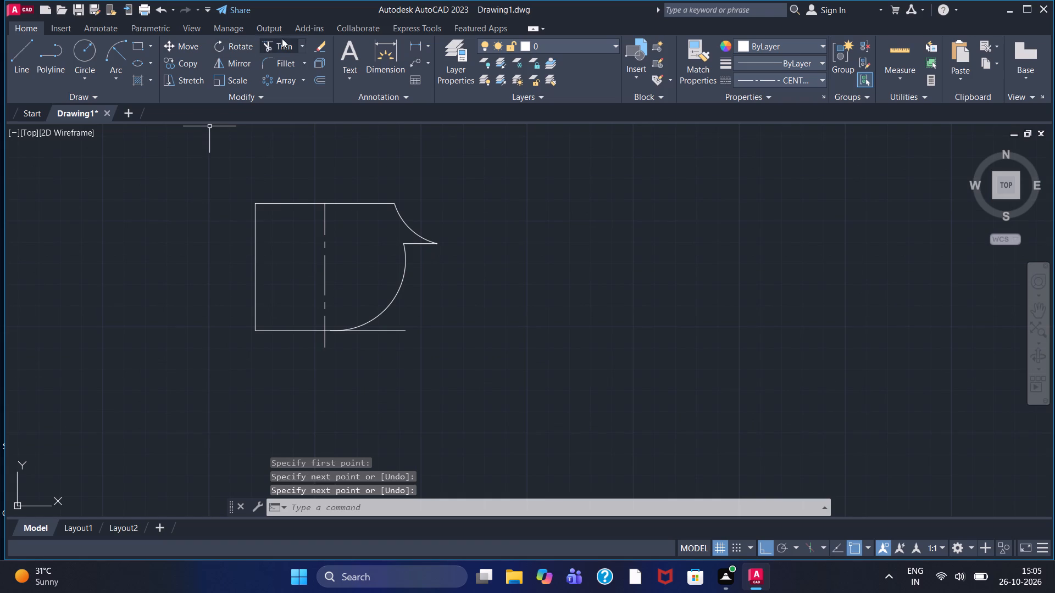
click(277, 46)
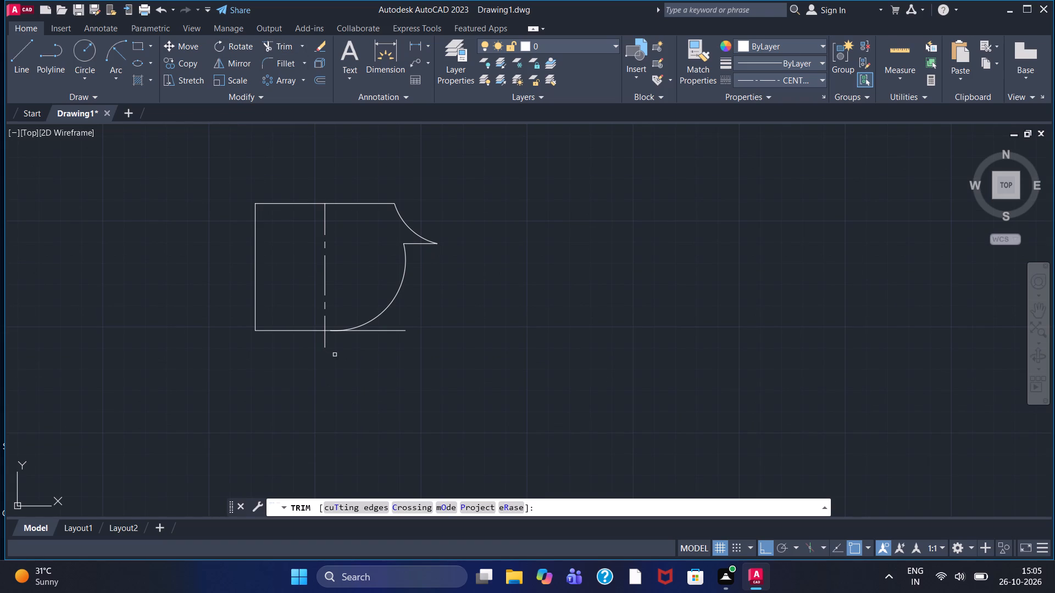
click(324, 340)
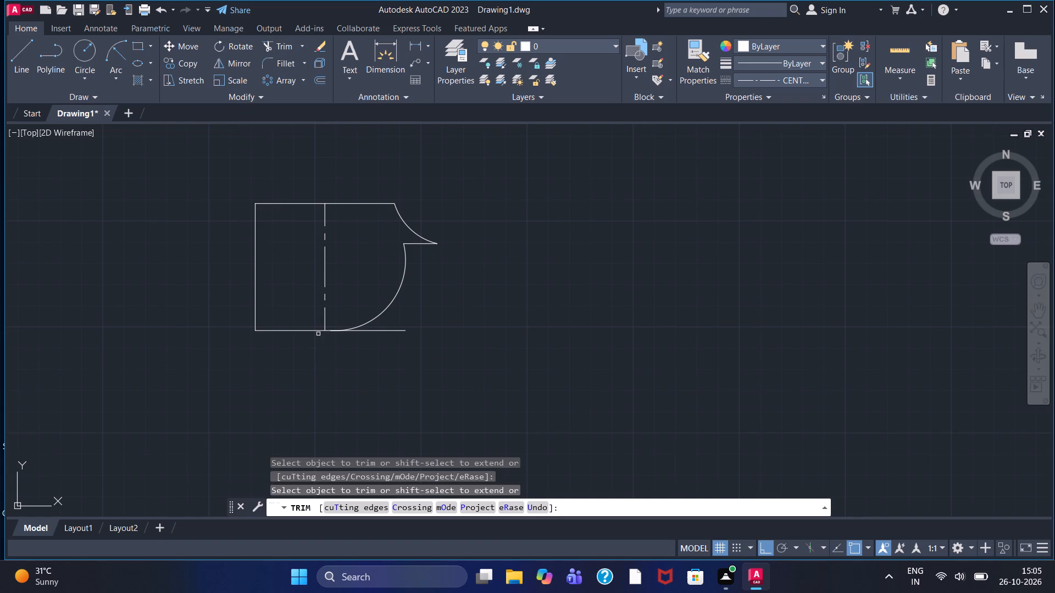
Set the current linetype to Continuous.
click(773, 80)
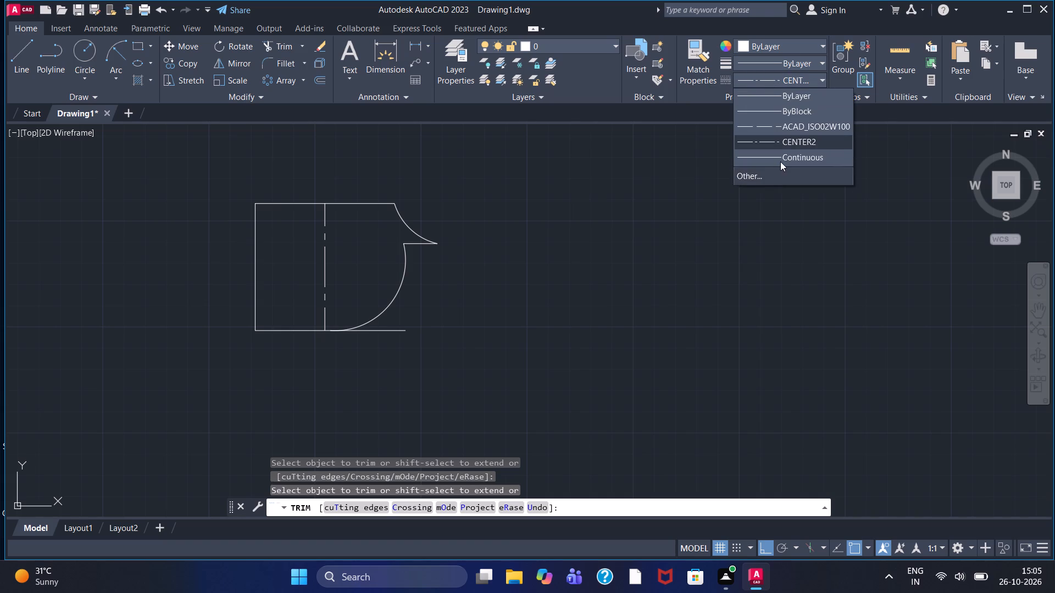
click(780, 161)
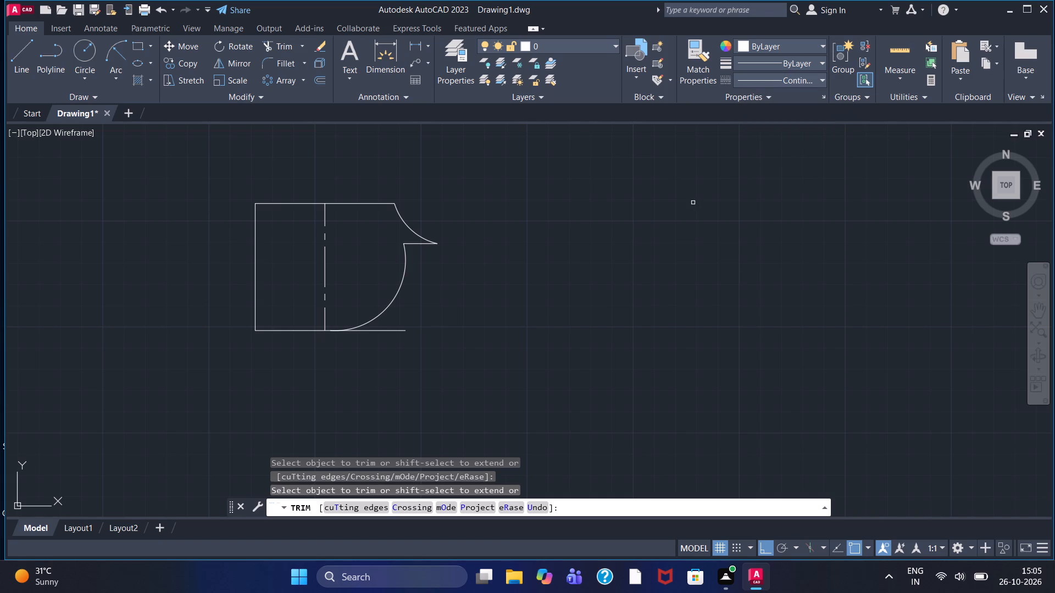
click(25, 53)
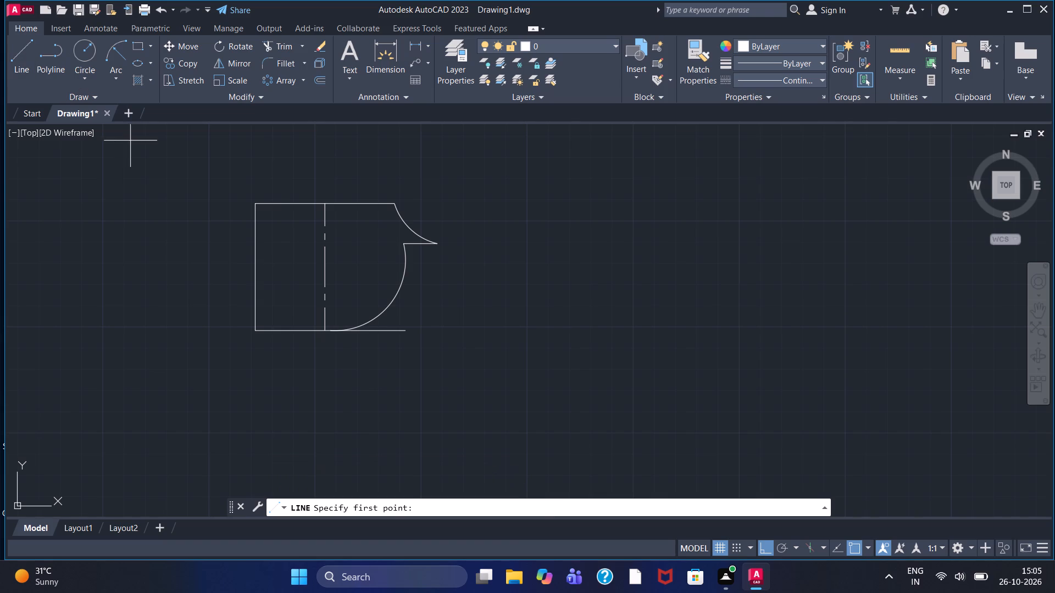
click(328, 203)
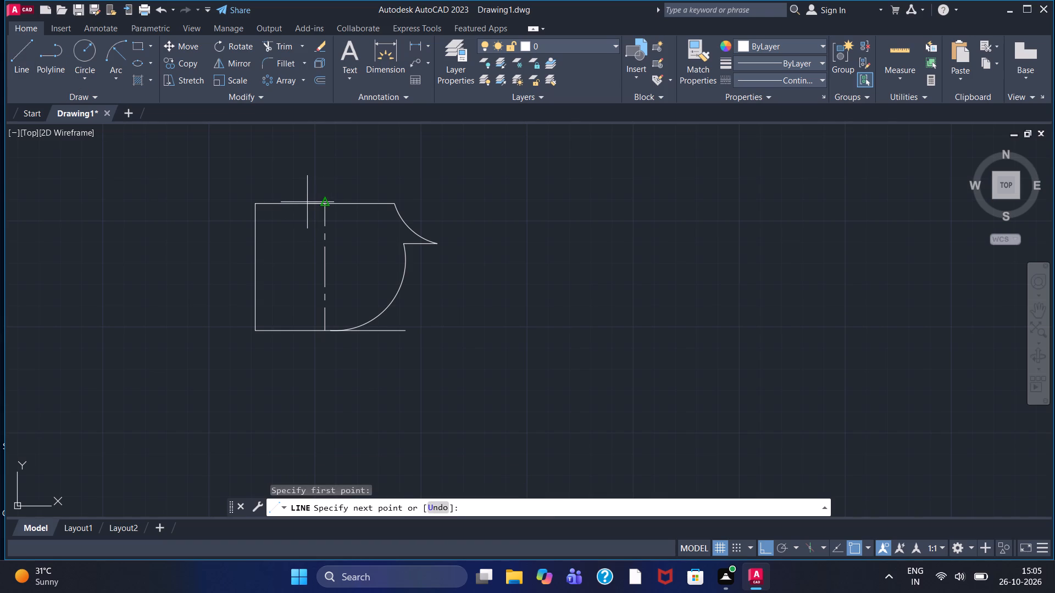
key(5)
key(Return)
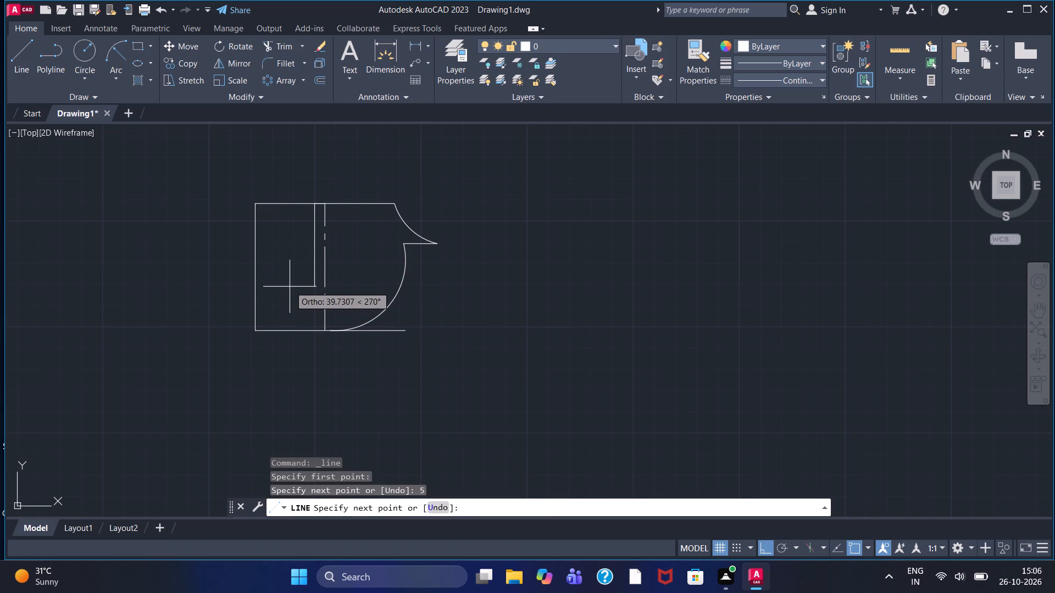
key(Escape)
Draw a 20-unit-wide, about 44-unit-deep hole outline centred on the vertical centre line, and trim its overshoot above the upper line.
click(25, 62)
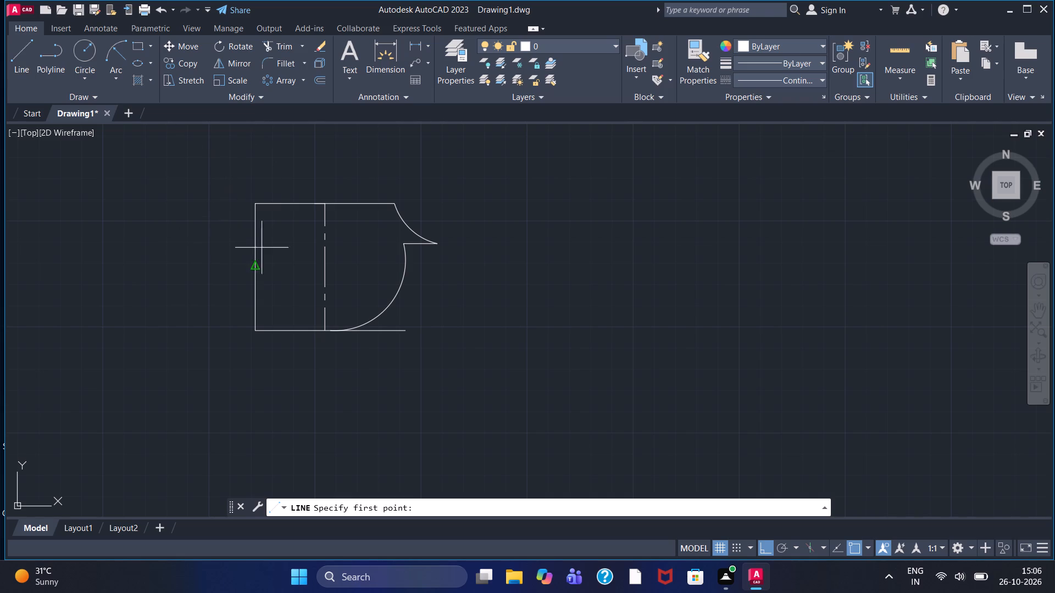
click(326, 206)
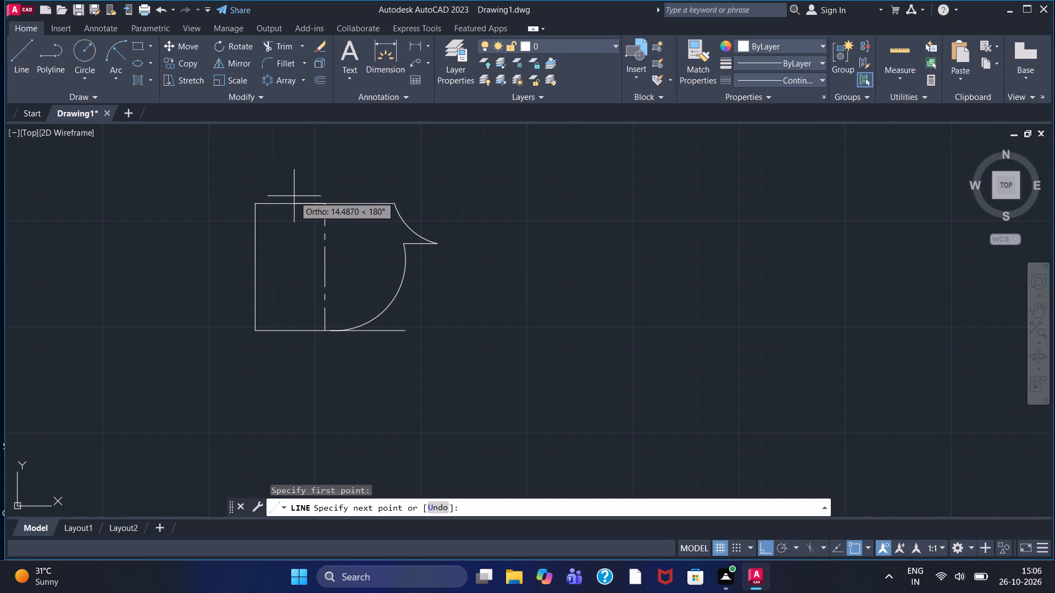
text(10)
key(Return)
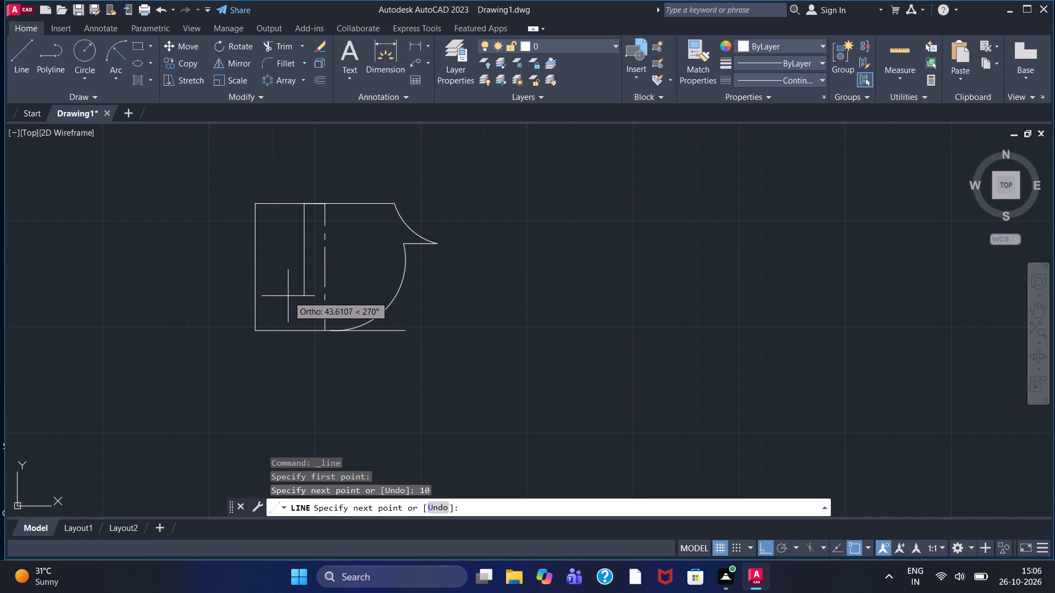
click(290, 297)
key(2)
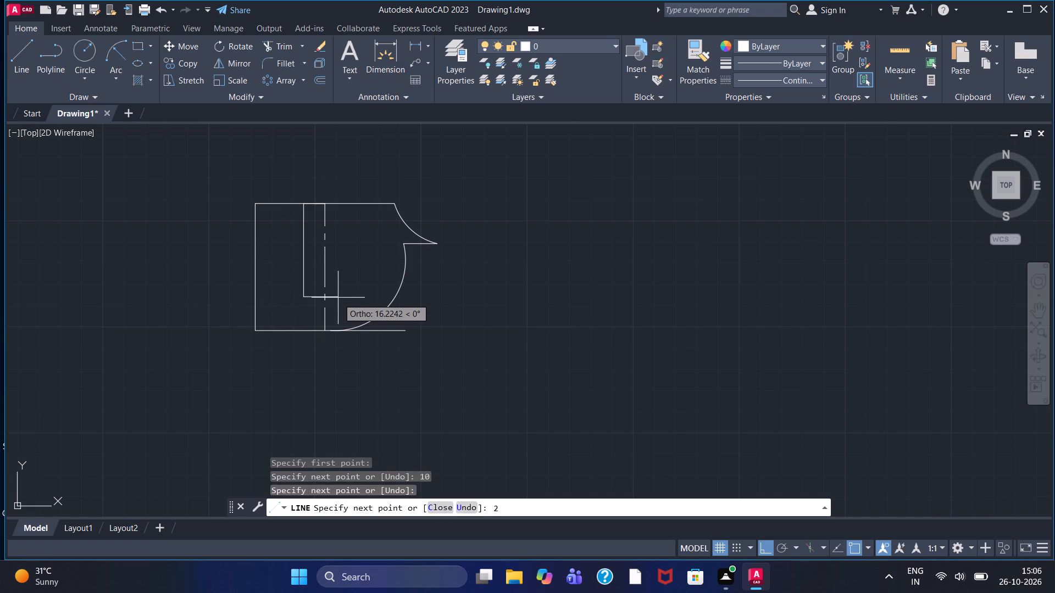
key(0)
key(Return)
click(349, 182)
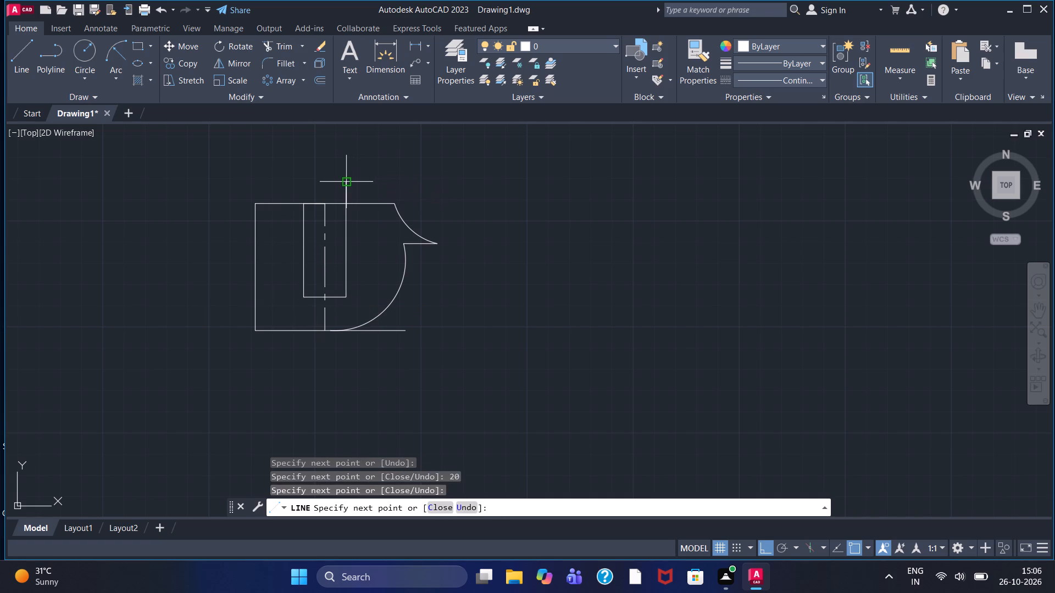
right_click(348, 182)
click(363, 187)
click(270, 46)
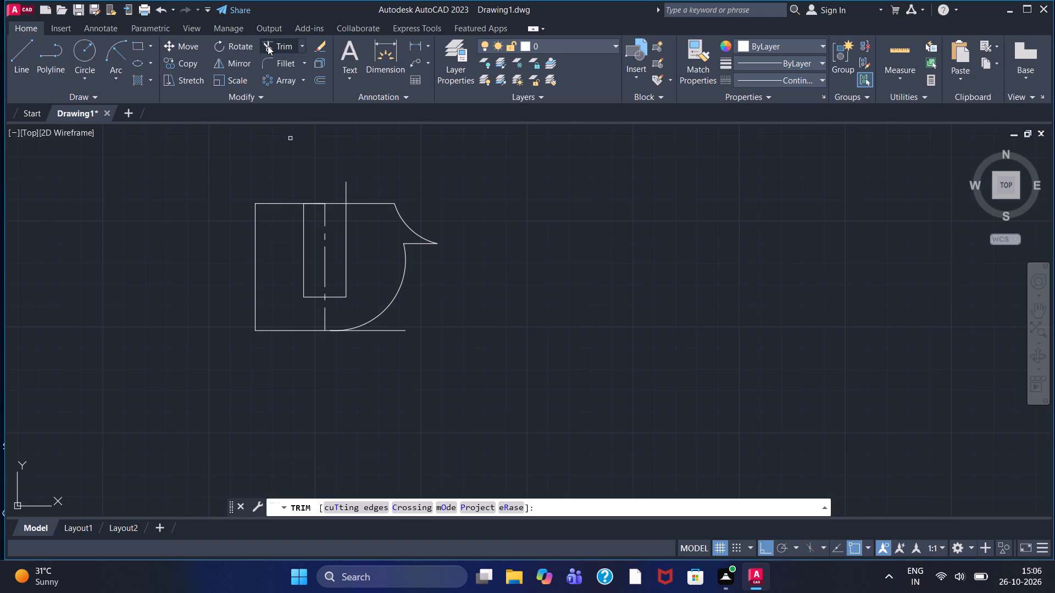
click(345, 190)
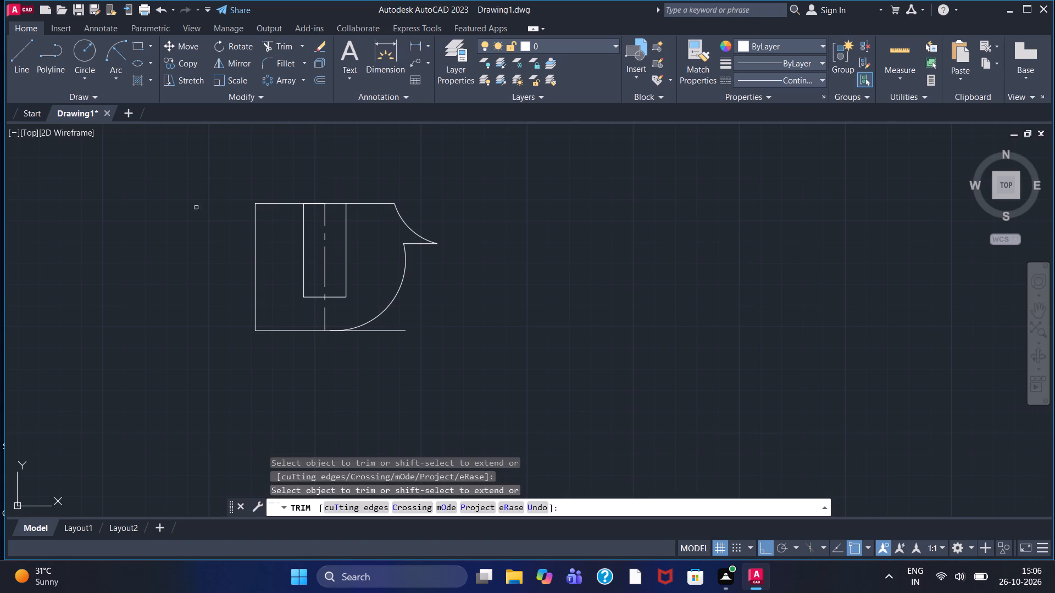
With Ortho off, draw a sloping line from the hole's lower-left corner down to the centre line, trimming its overshoot.
middle_drag(261, 174, 248, 142)
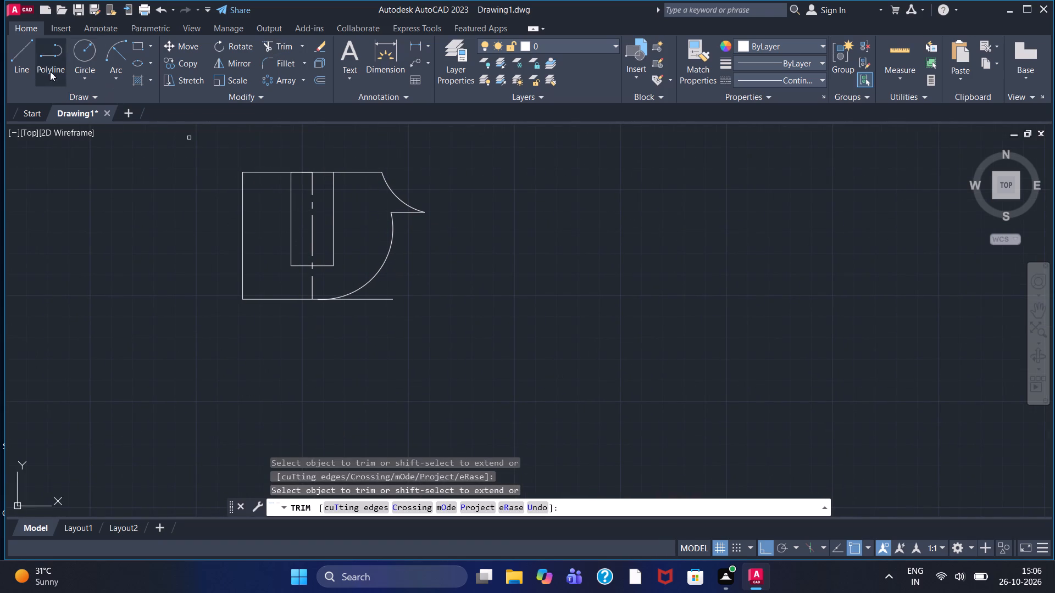
click(18, 61)
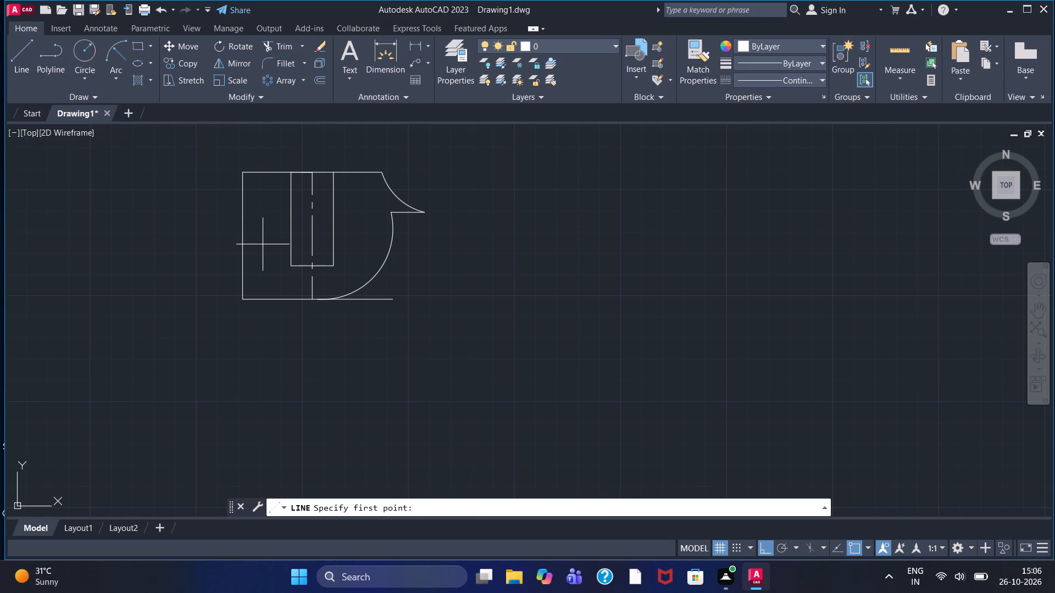
key(F8)
click(288, 262)
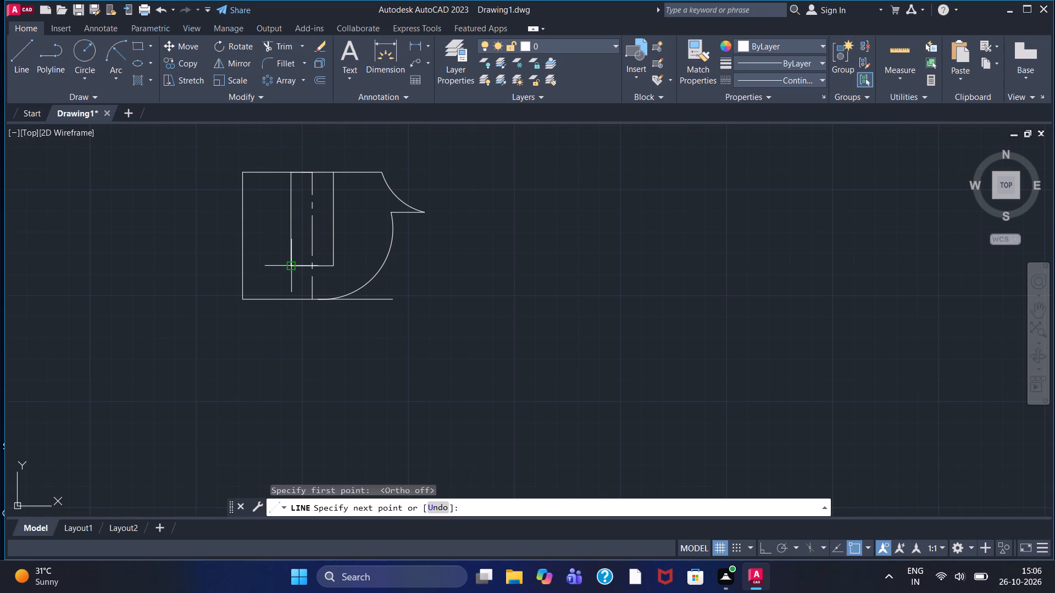
scroll(313, 279, up, 4)
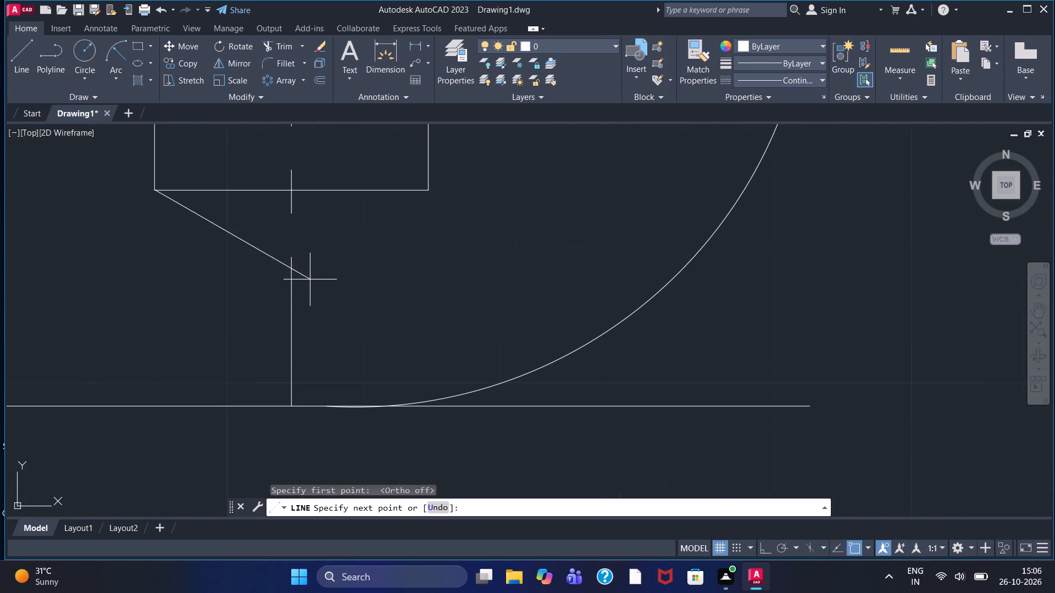
click(310, 292)
right_click(314, 283)
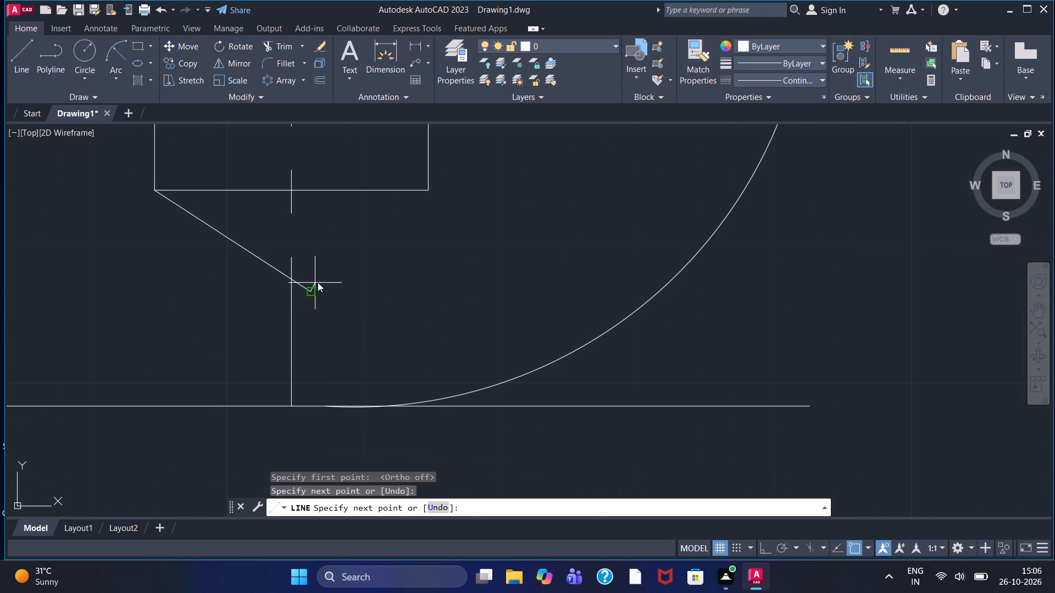
click(334, 289)
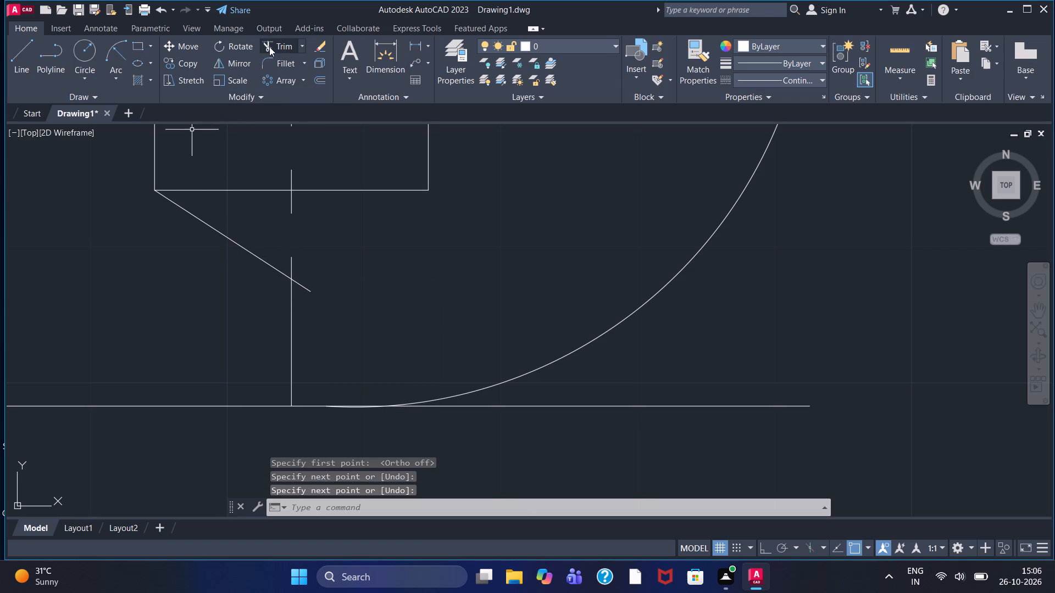
click(271, 48)
click(304, 290)
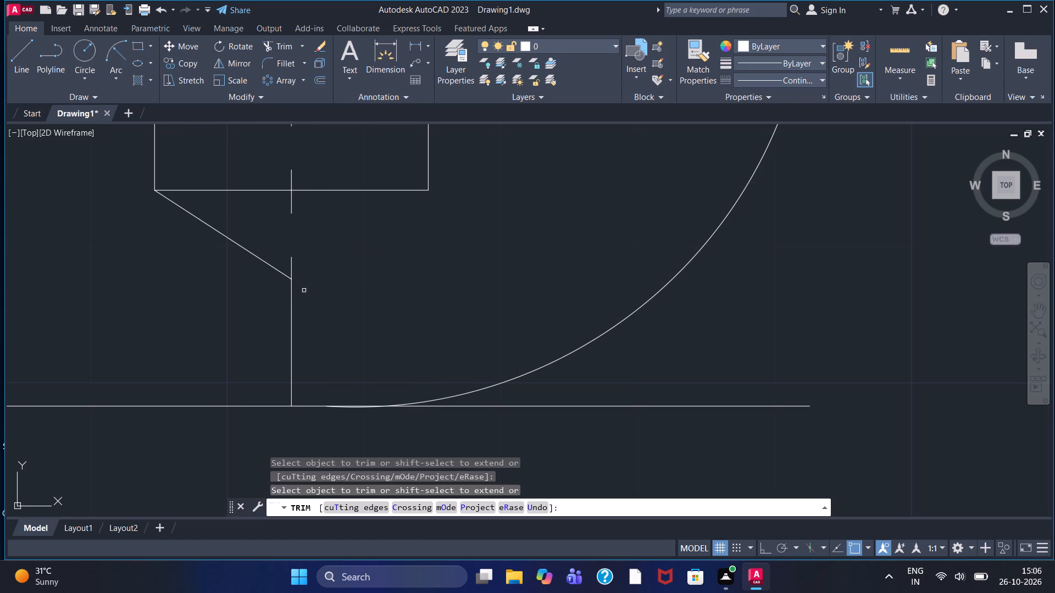
Draw a line from the sloping line's lower end up to the hole's lower-right corner to complete the conical tip.
click(21, 71)
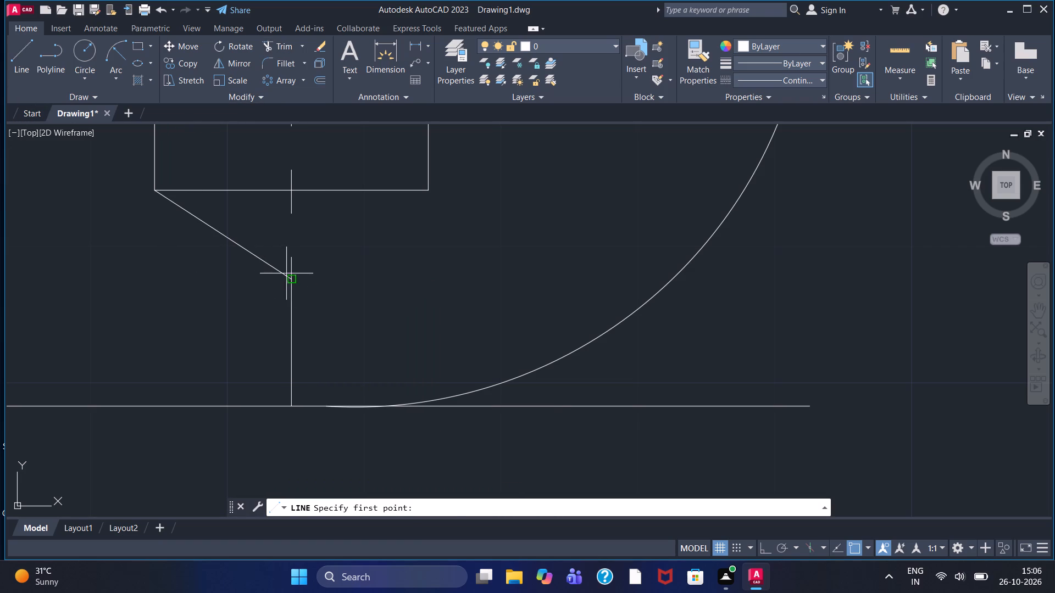
drag(291, 279, 296, 278)
click(425, 190)
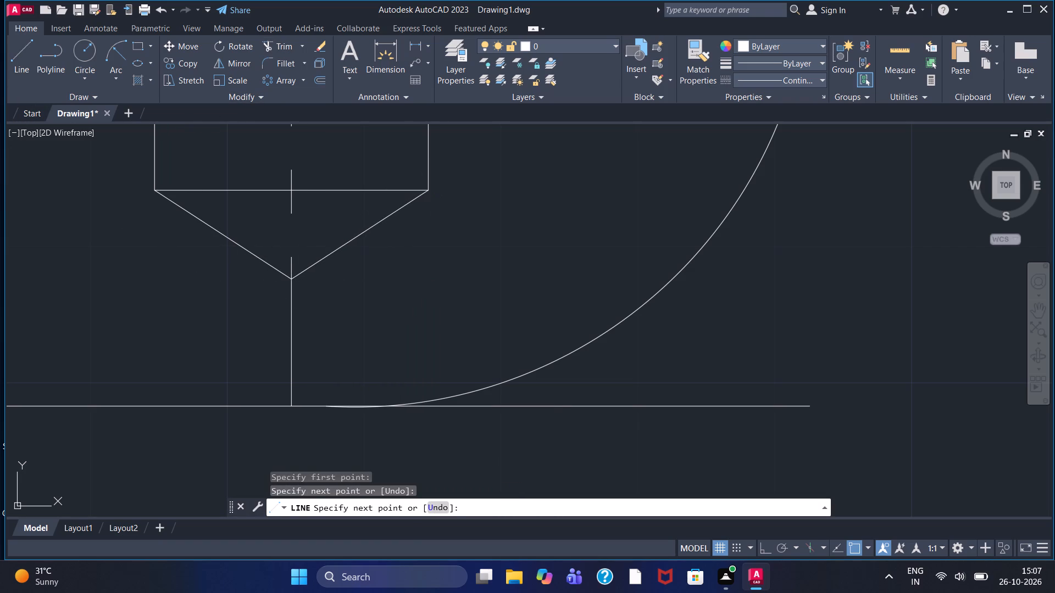
right_click(425, 190)
click(447, 196)
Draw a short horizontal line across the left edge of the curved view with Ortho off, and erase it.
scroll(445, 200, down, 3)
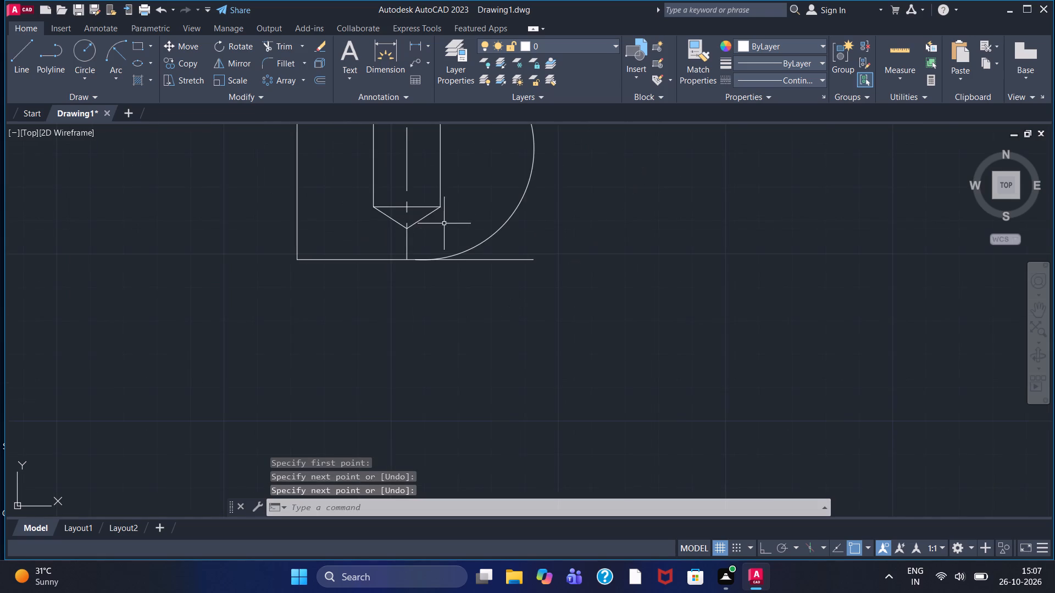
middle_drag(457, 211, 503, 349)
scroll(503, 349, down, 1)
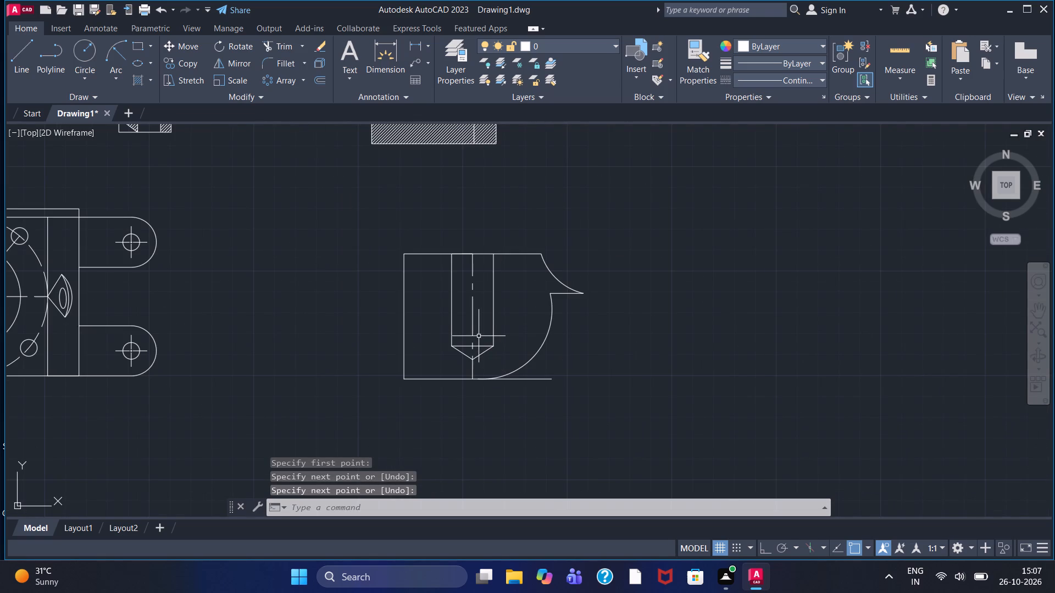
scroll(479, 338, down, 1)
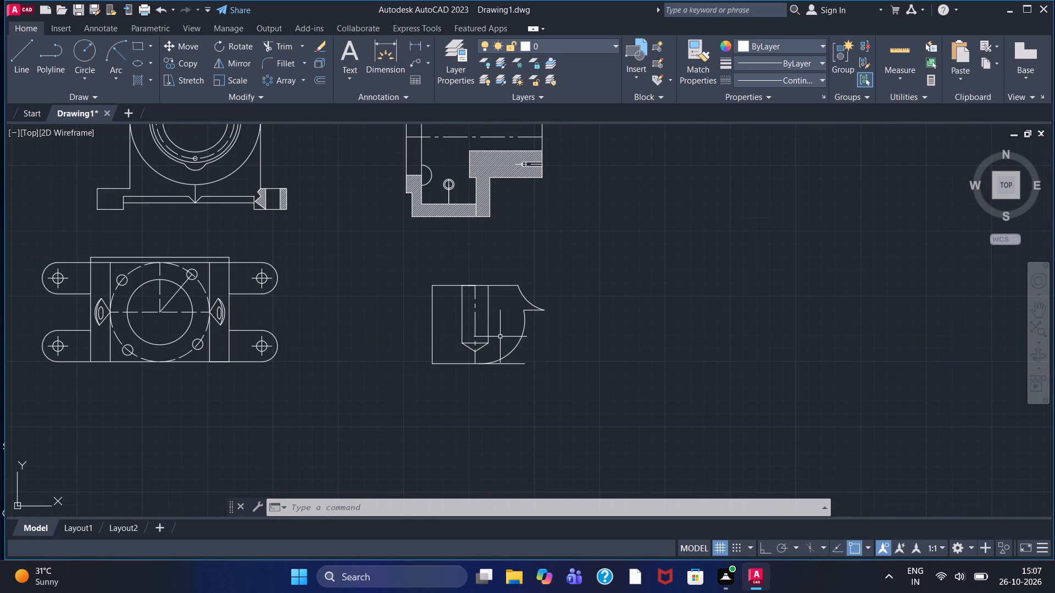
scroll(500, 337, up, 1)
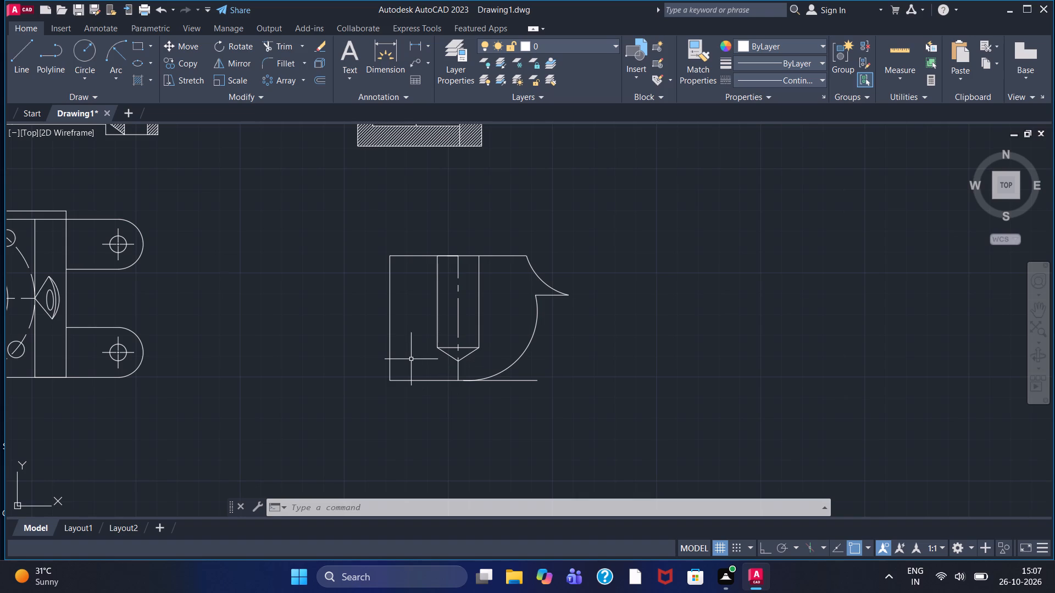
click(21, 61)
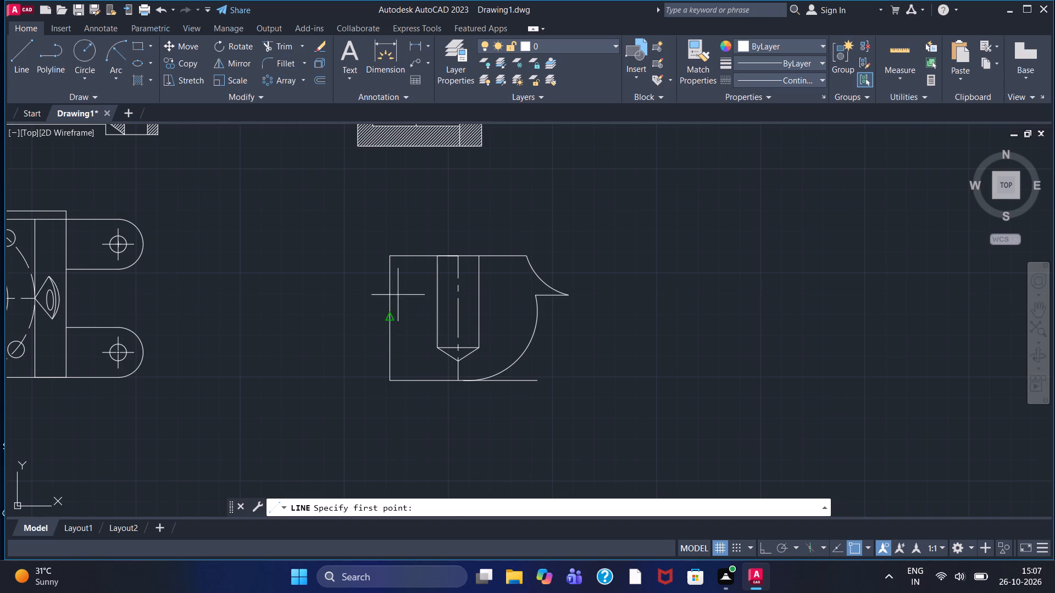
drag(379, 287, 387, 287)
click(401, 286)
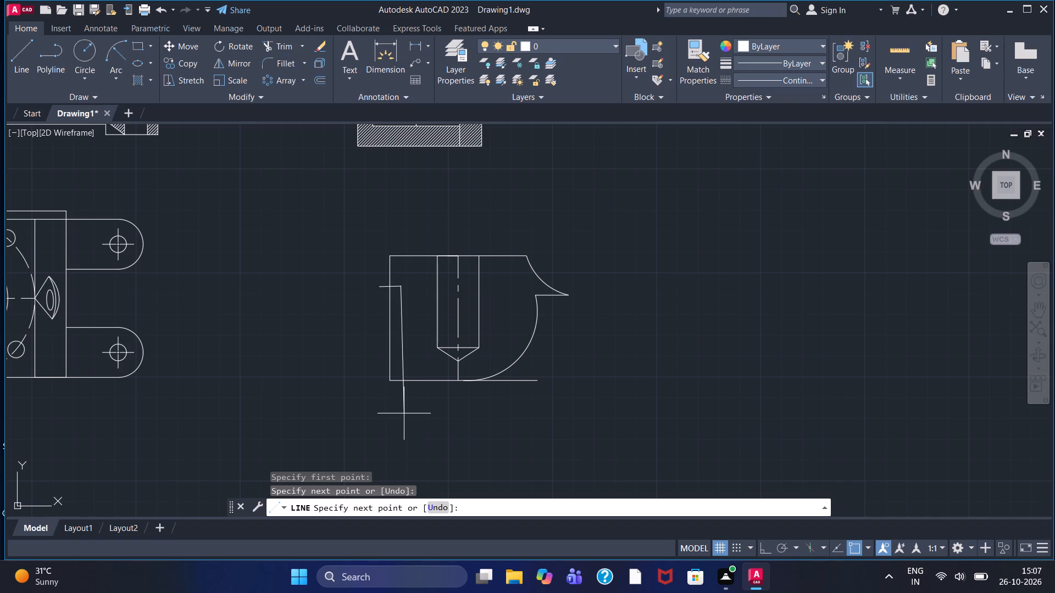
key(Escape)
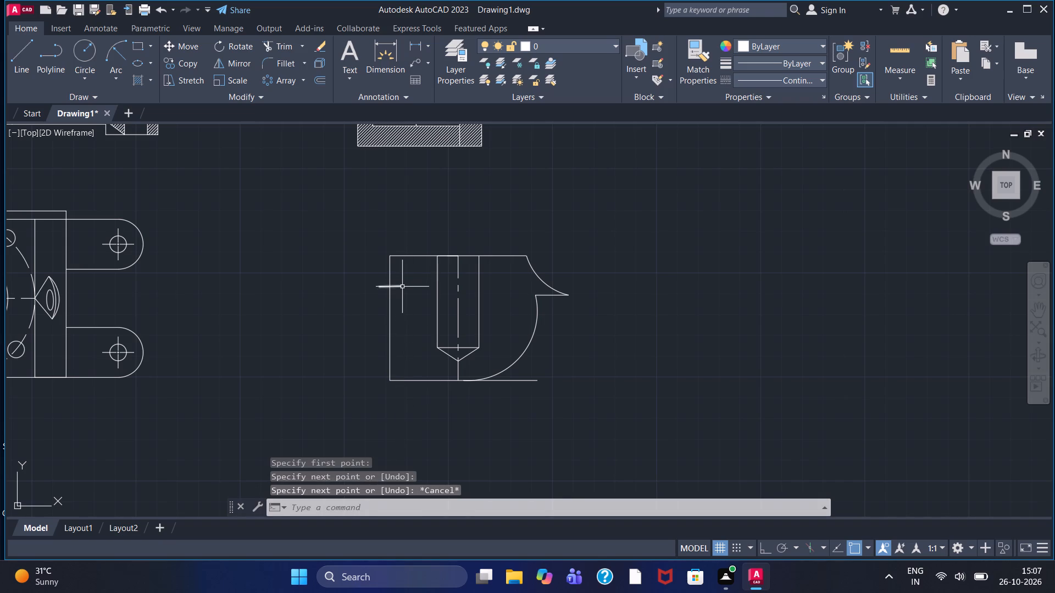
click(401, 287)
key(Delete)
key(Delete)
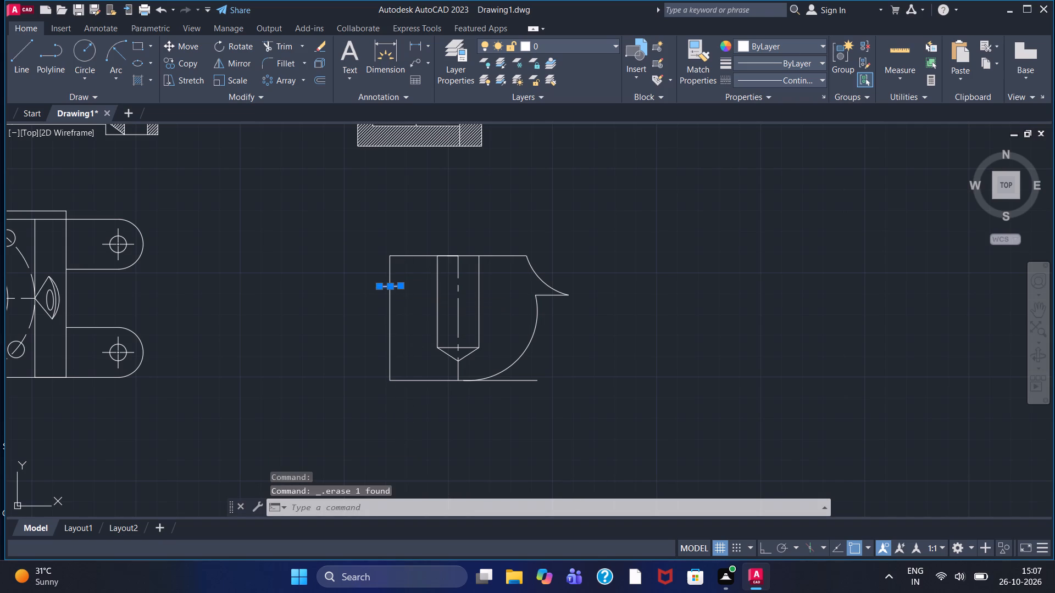
With Ortho on, draw a line about 12 units rightward across the left edge, continuing straight down past the bottom line.
click(18, 60)
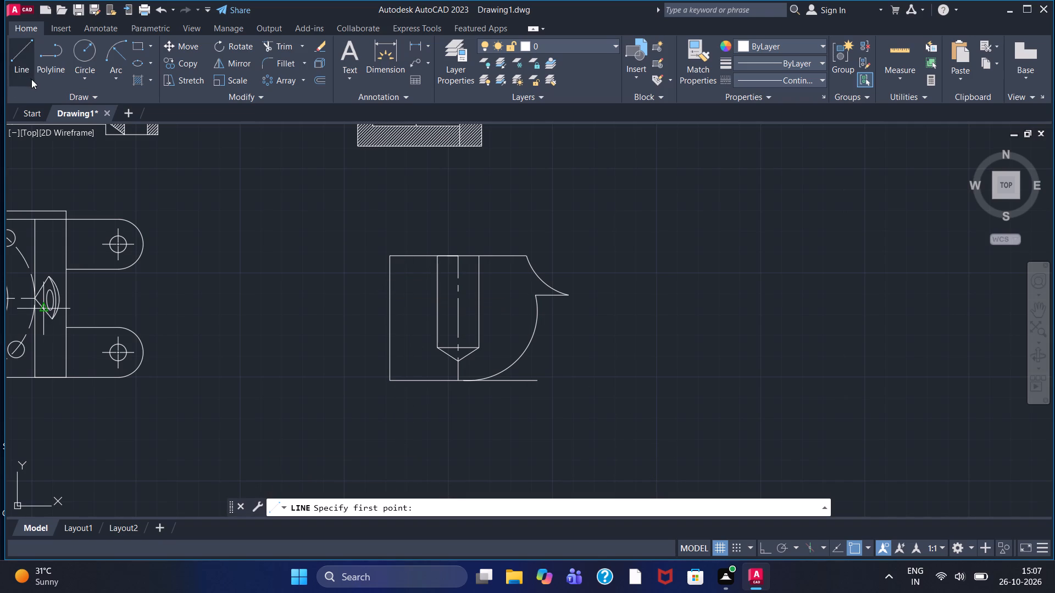
key(F8)
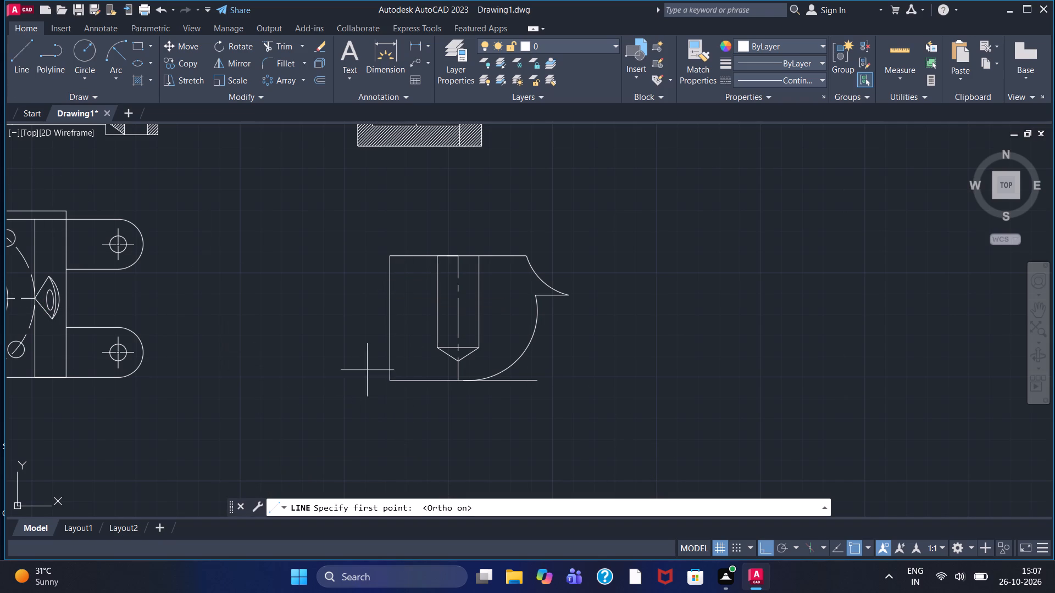
click(376, 311)
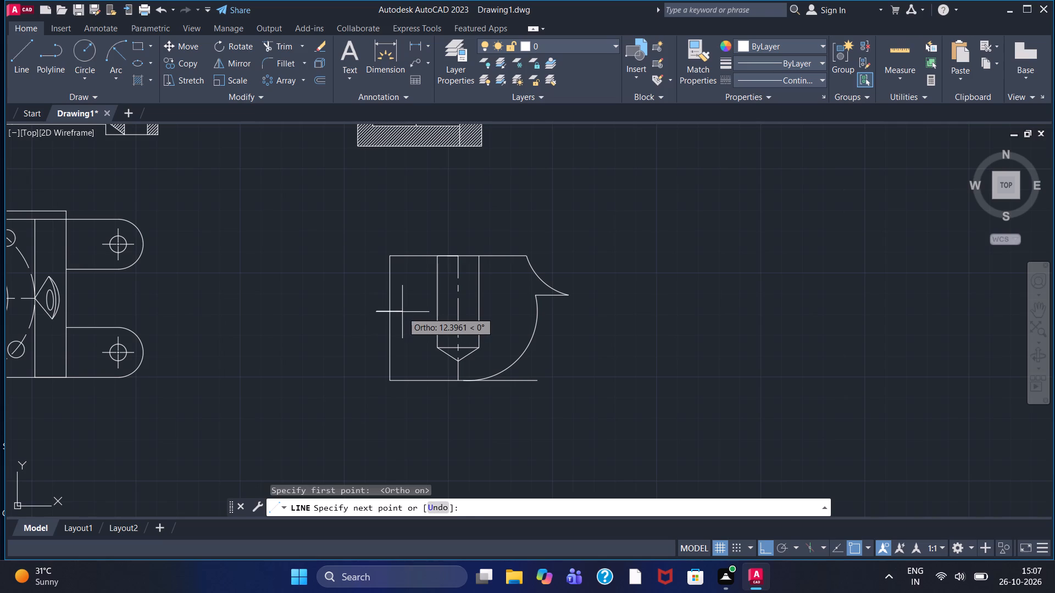
click(402, 312)
click(400, 415)
right_click(400, 415)
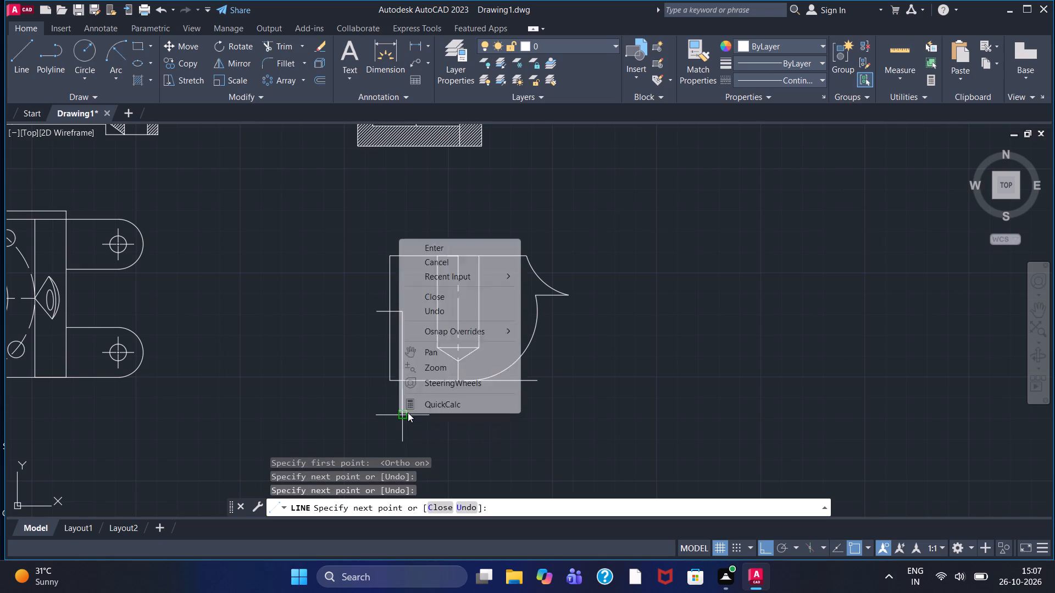
click(437, 248)
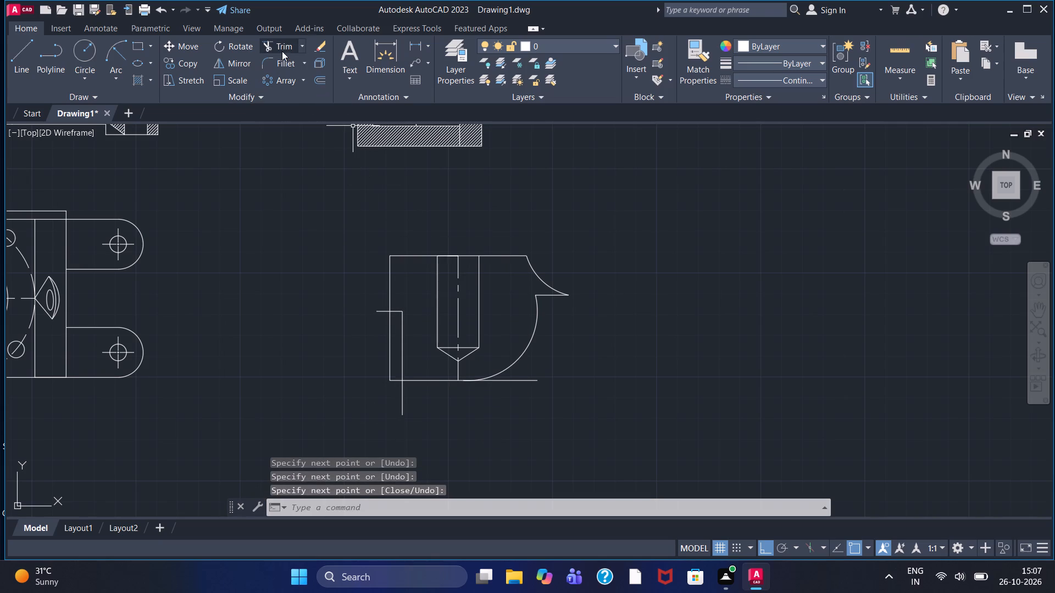
Trim the left-edge step's lines where they overshoot the curved view's left edge and bottom line.
click(281, 46)
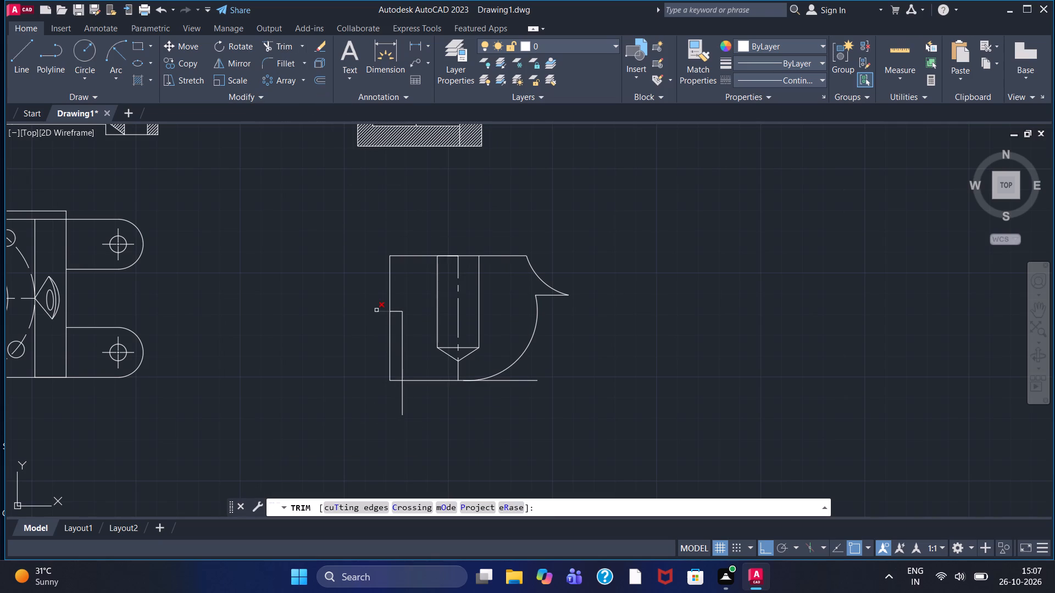
click(376, 310)
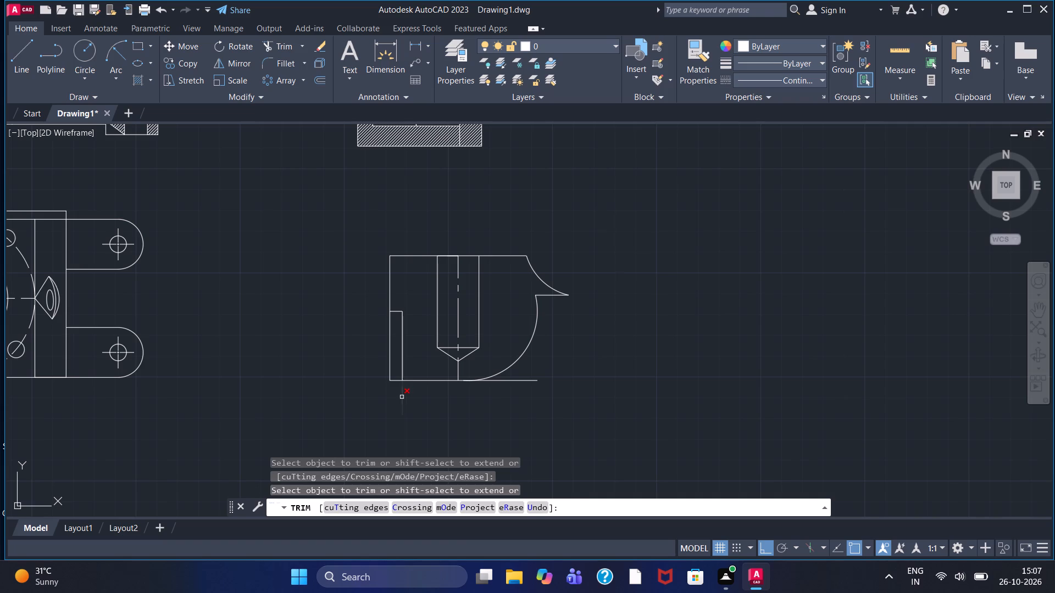
click(402, 397)
Draw a vertical line 5 units up from the bottom line where the large outer arc begins.
scroll(401, 404, down, 1)
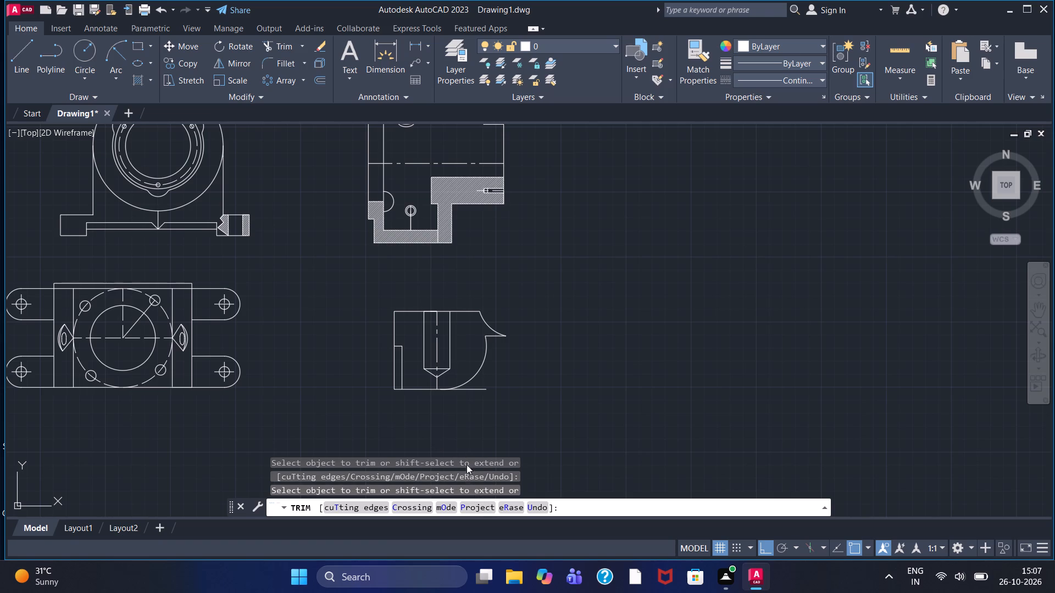
middle_drag(427, 421, 421, 446)
click(24, 70)
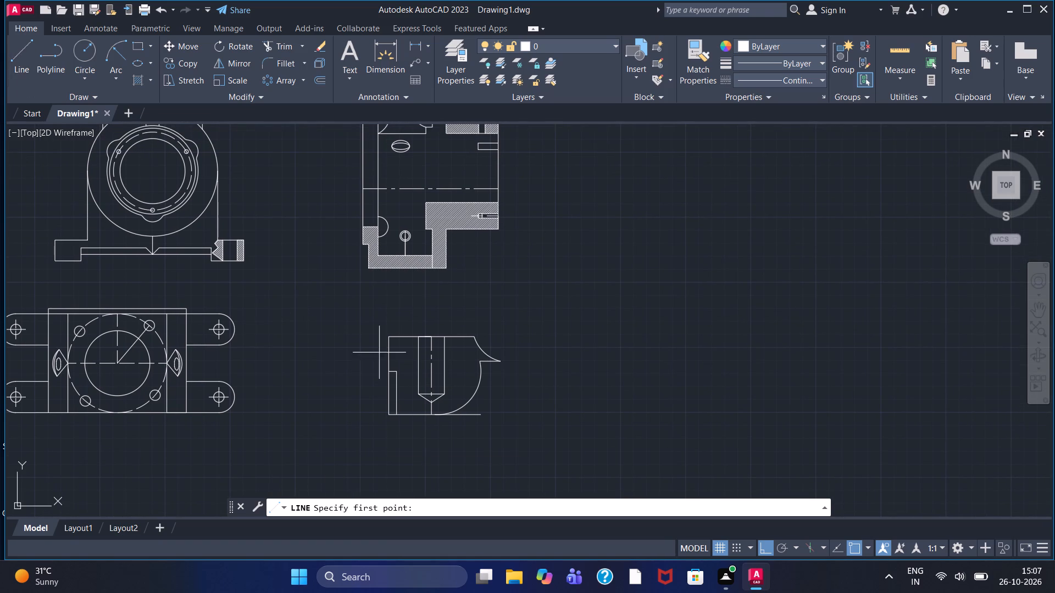
click(440, 417)
scroll(441, 406, up, 2)
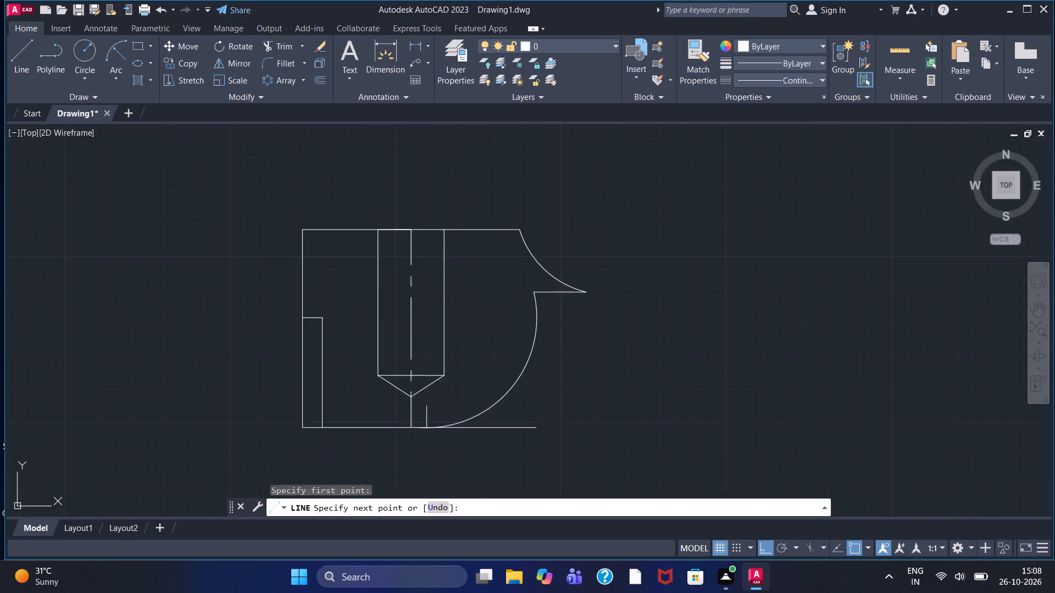
scroll(440, 406, up, 1)
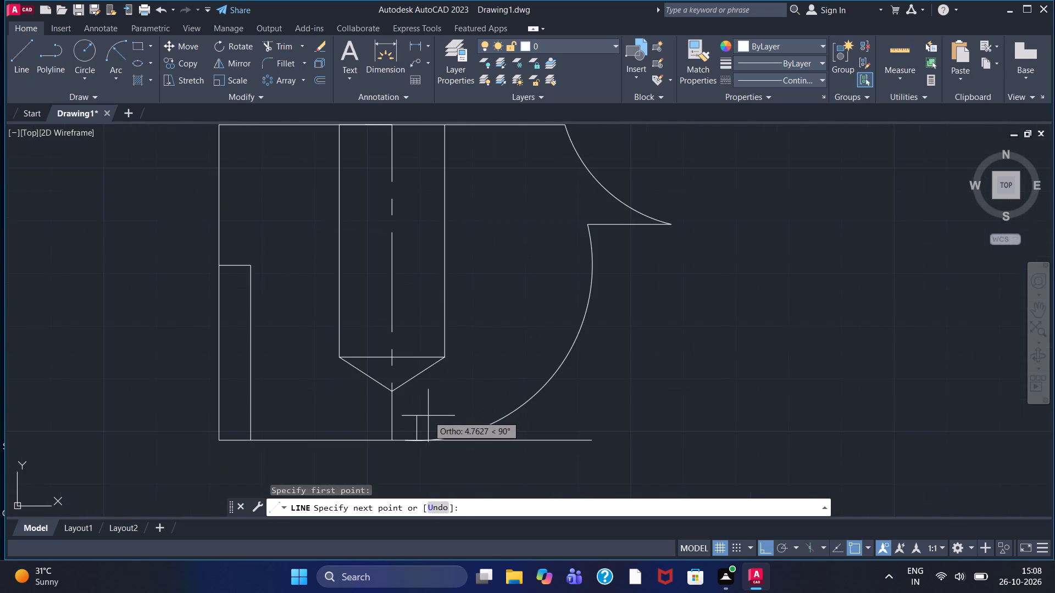
key(5)
key(Return)
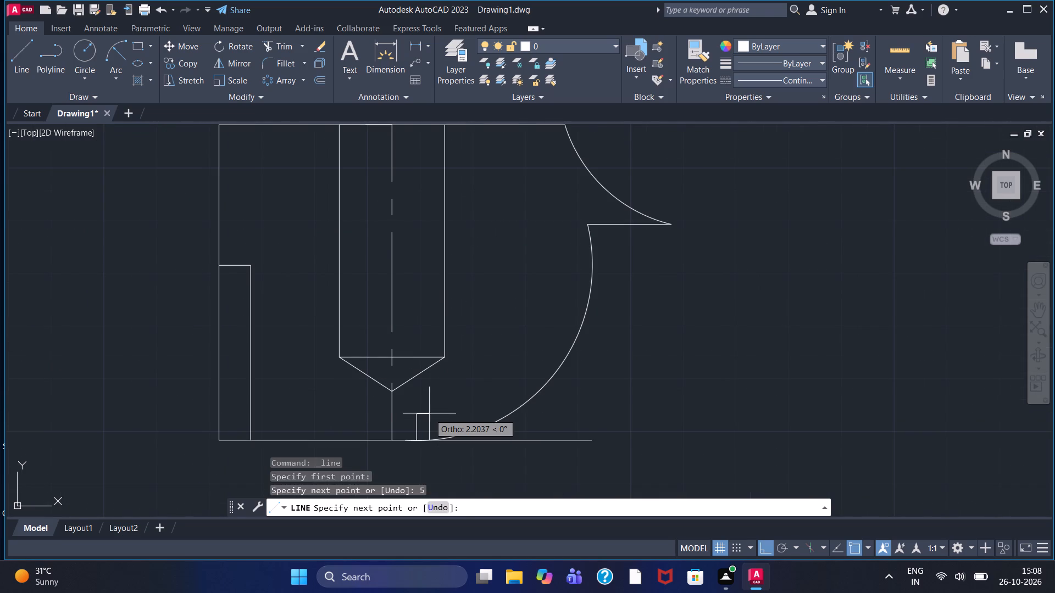
key(Escape)
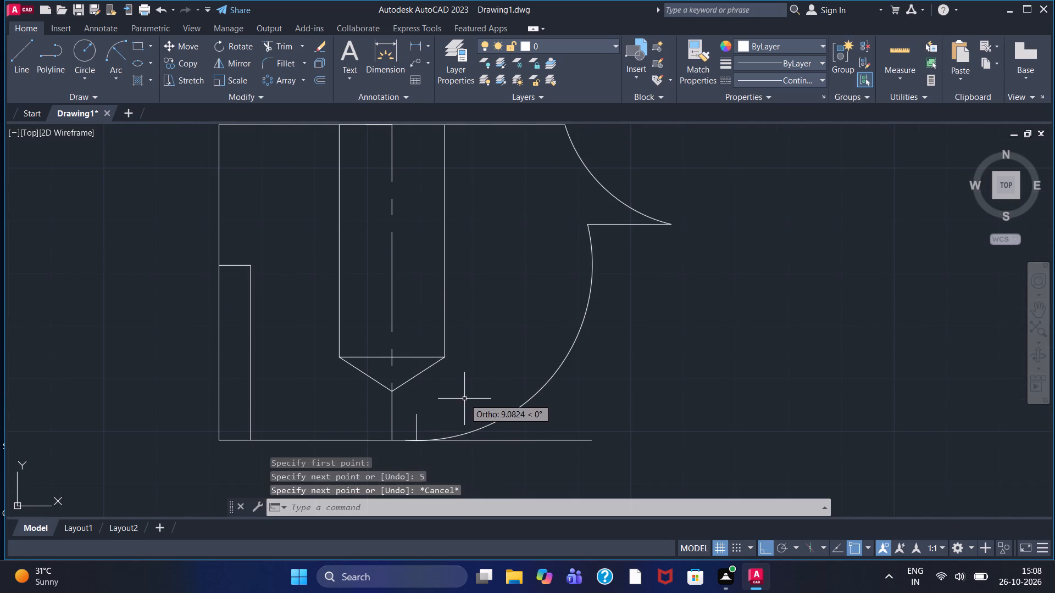
Draw a start-end-radius arc from the short vertical line's top, curving up to a point beside the hole's conical tip.
click(120, 39)
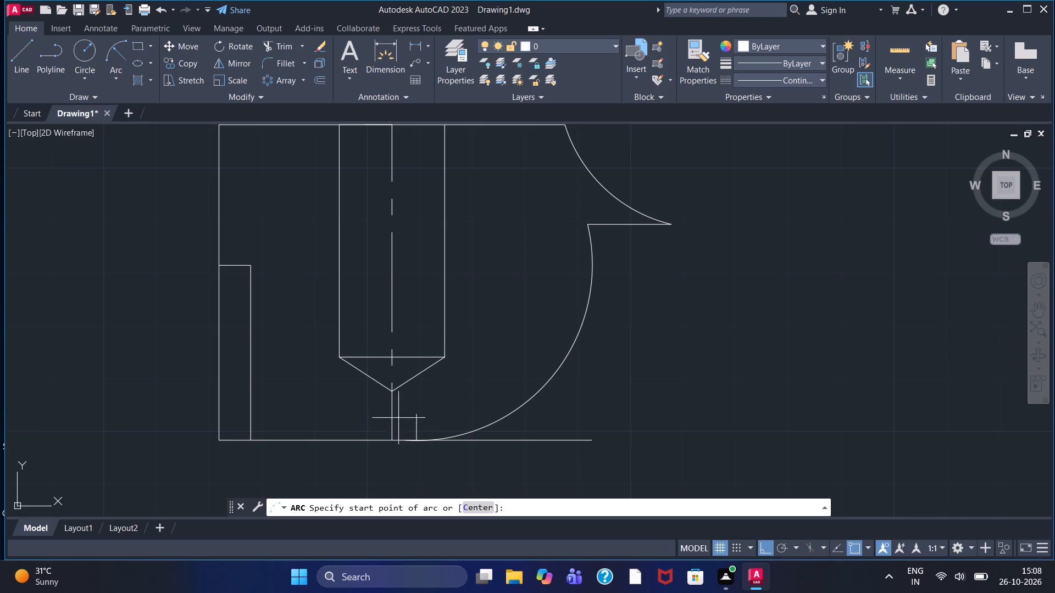
click(421, 409)
click(491, 361)
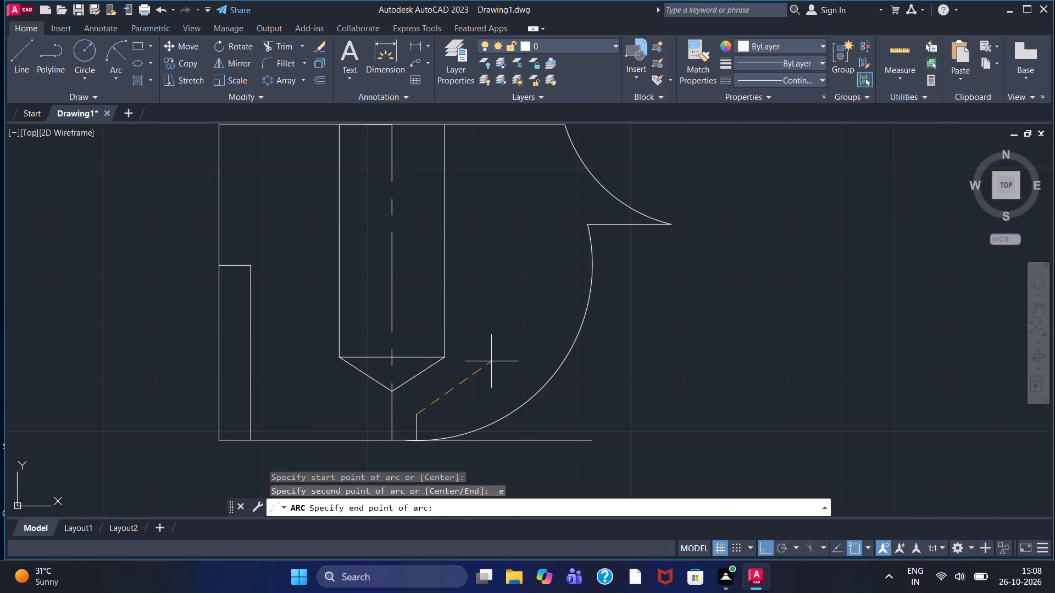
click(403, 349)
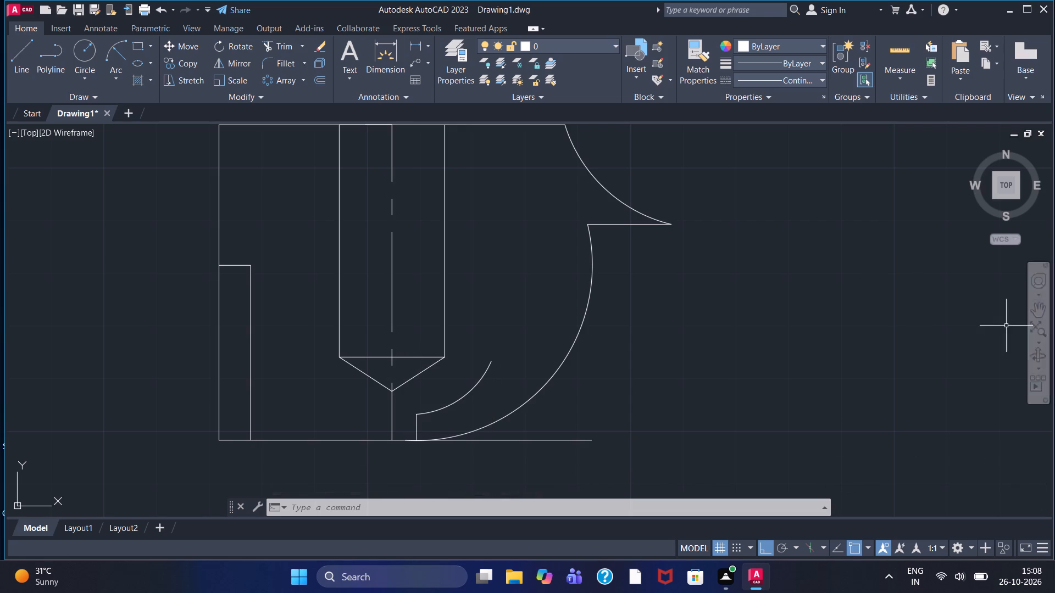
Continue the inner curve with a start-end-radius arc of about 29.8 radius, ending just below the level of the pointed ledge.
click(16, 55)
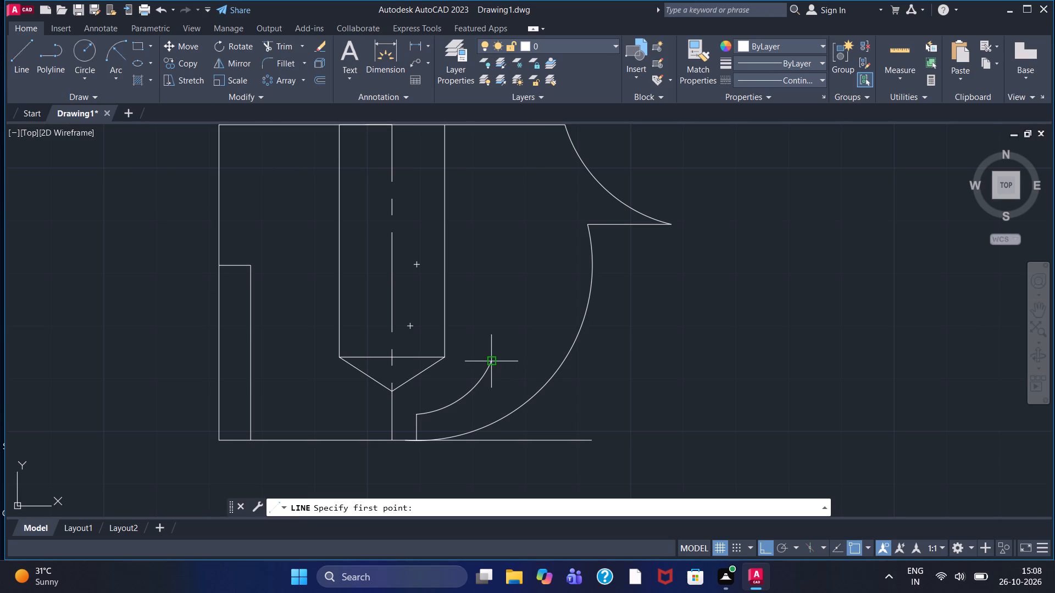
click(114, 53)
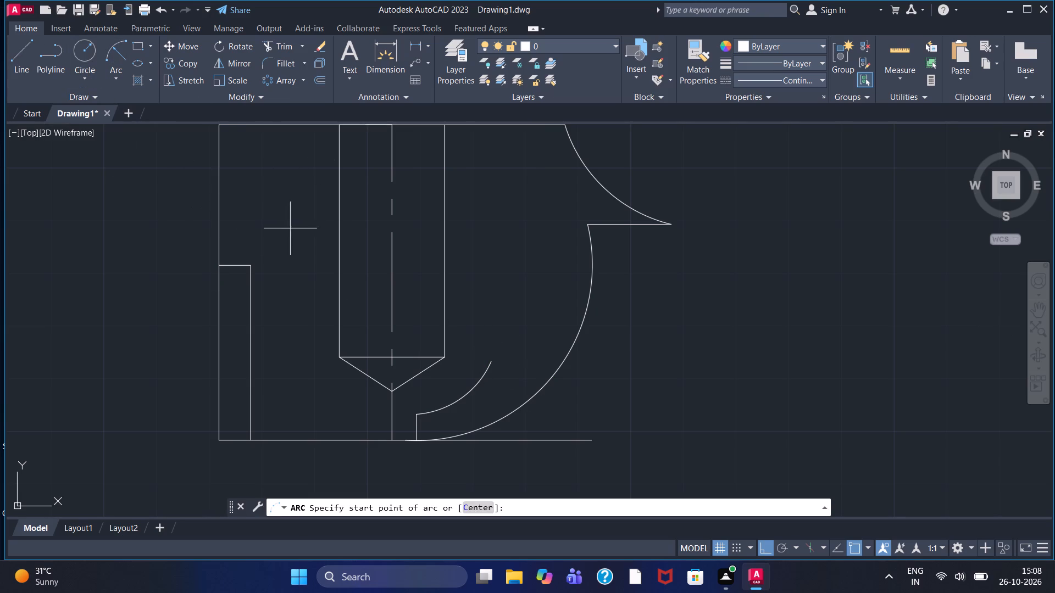
drag(491, 361, 495, 356)
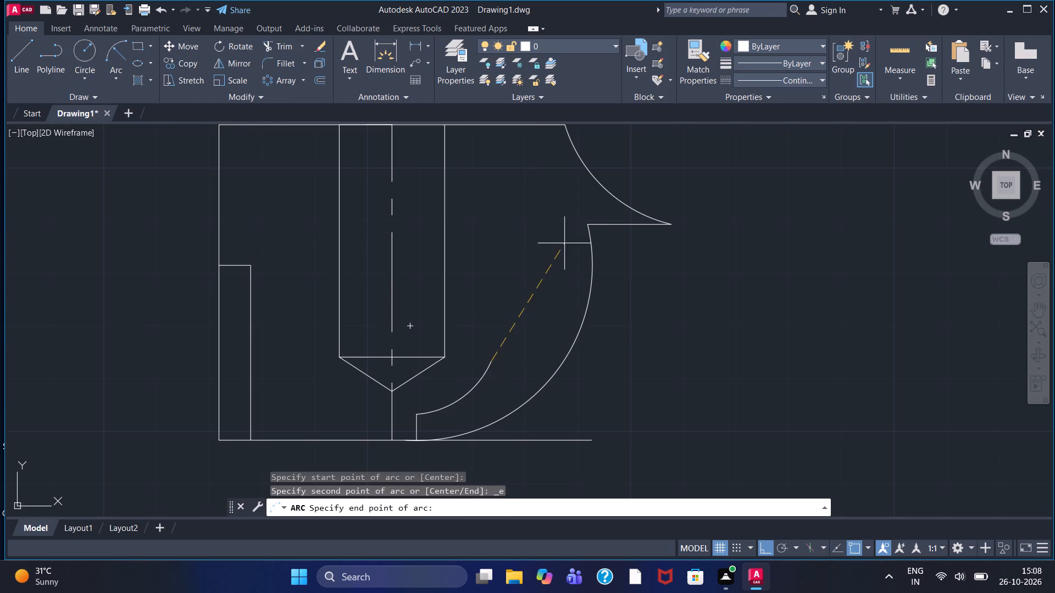
click(537, 232)
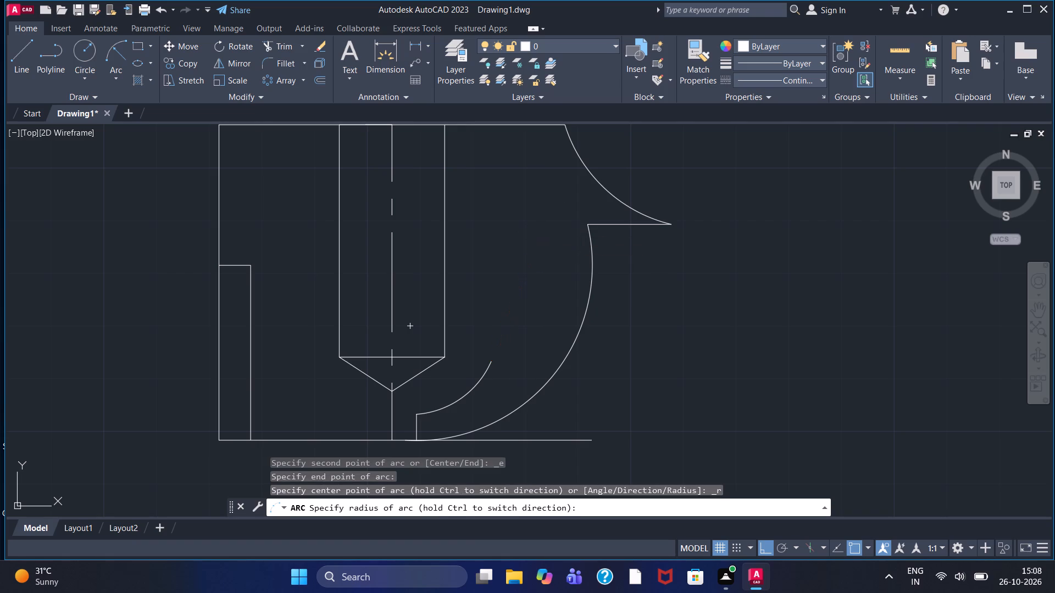
click(694, 333)
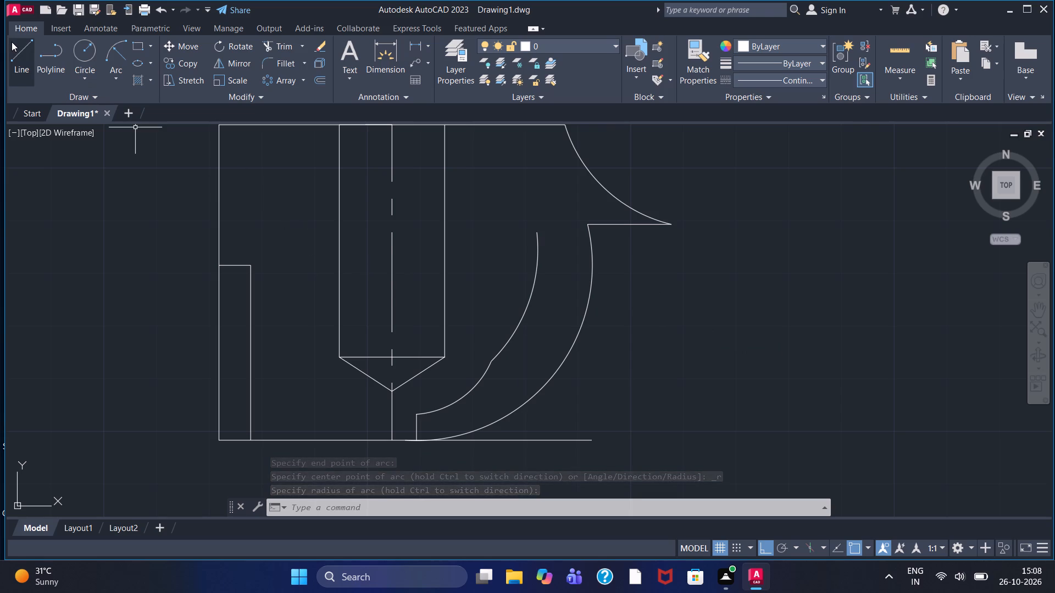
With Ortho off, draw a line from the inner curve's upper end to the outer arc's top endpoint at the ledge.
click(20, 54)
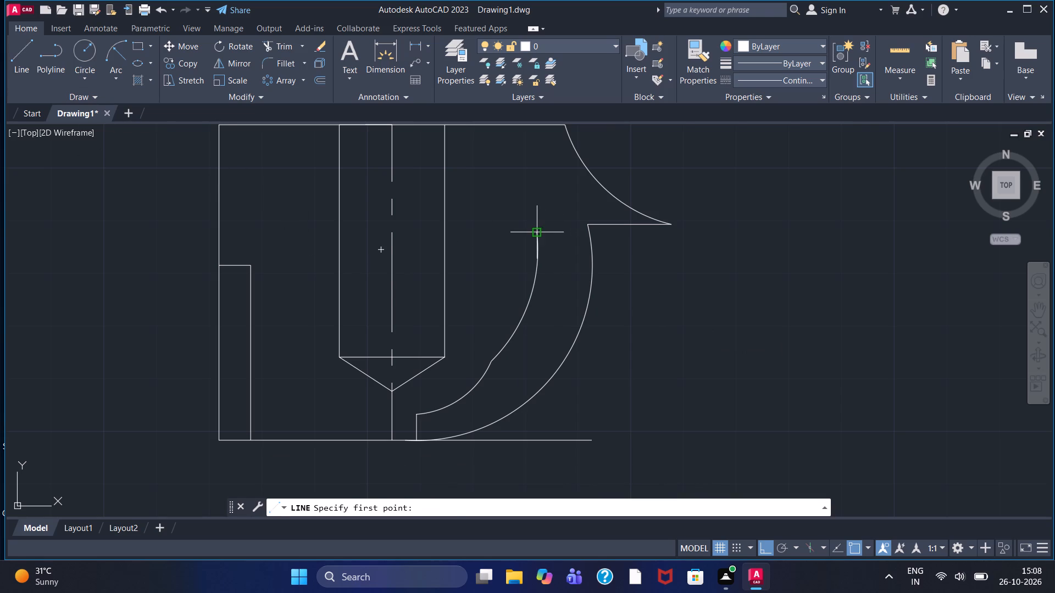
drag(535, 232, 547, 230)
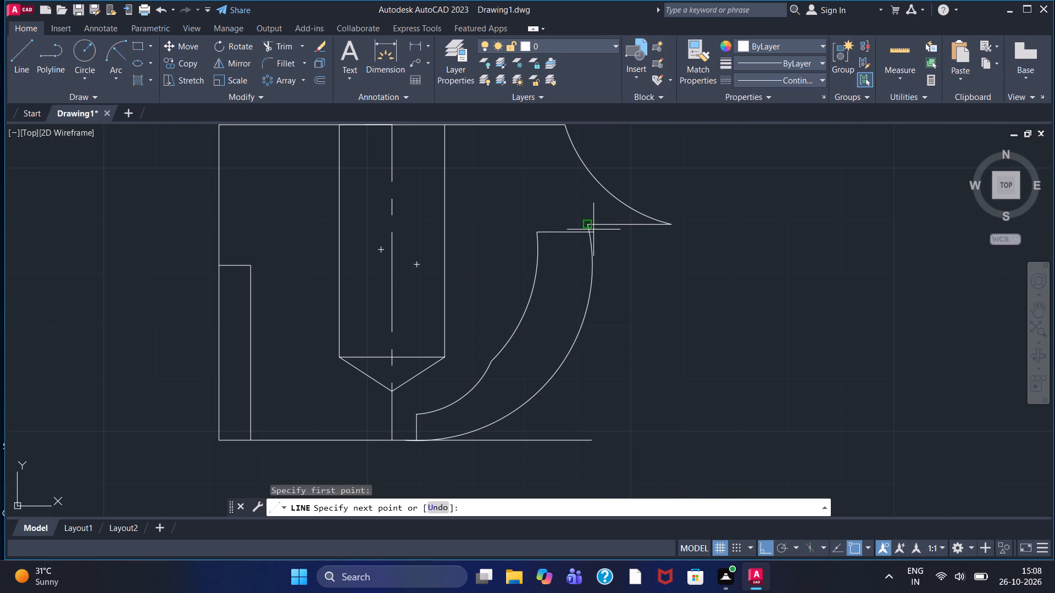
key(F8)
click(585, 224)
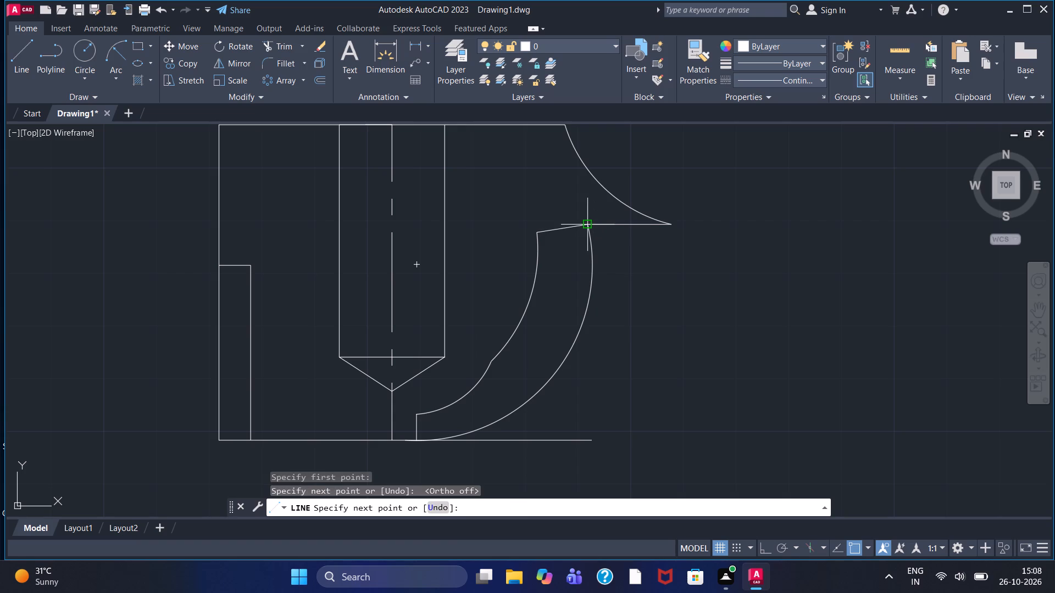
key(Escape)
Hatch the material areas on both sides of the drilled hole, leaving the hole, edge step and outer curved band unhatched.
scroll(603, 242, down, 1)
scroll(601, 299, down, 1)
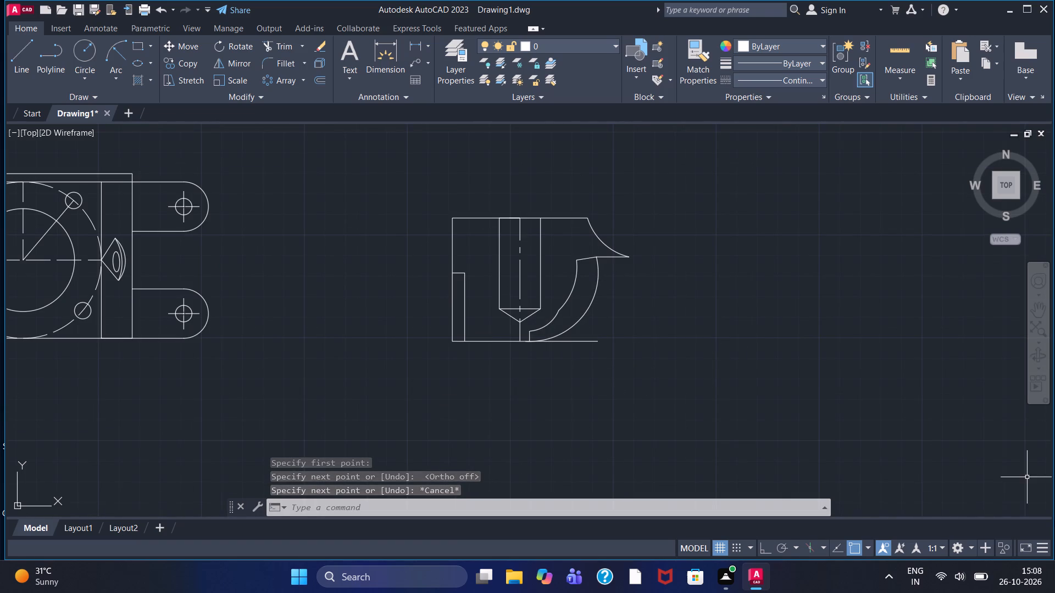
click(137, 82)
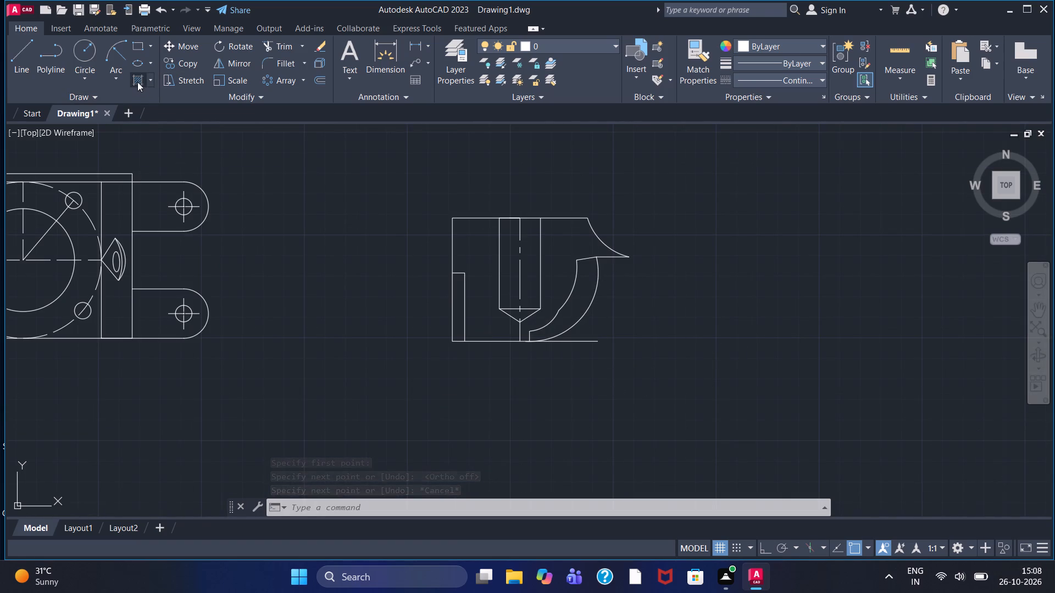
click(491, 238)
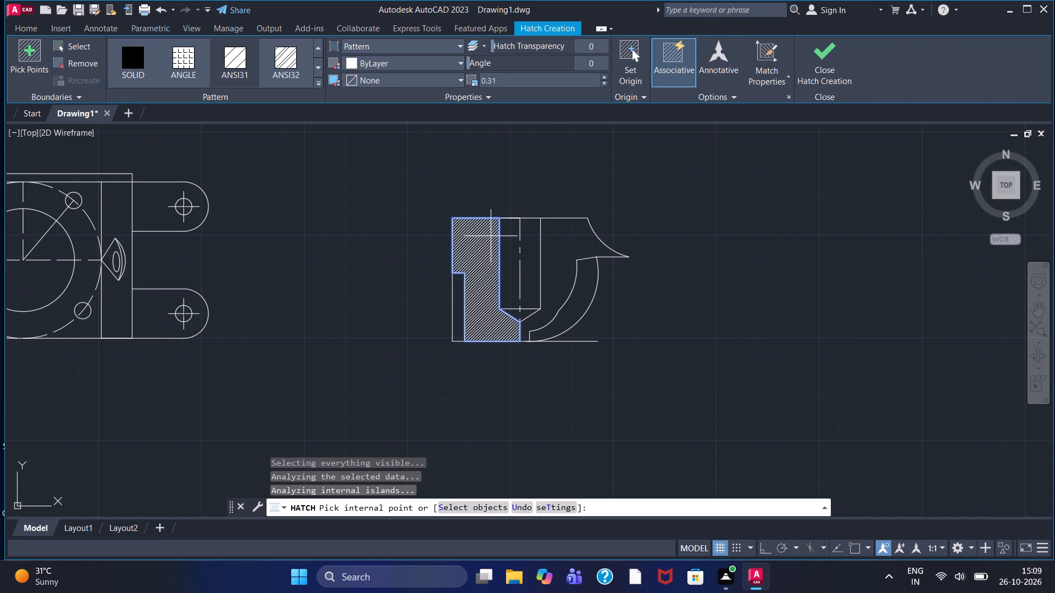
click(558, 255)
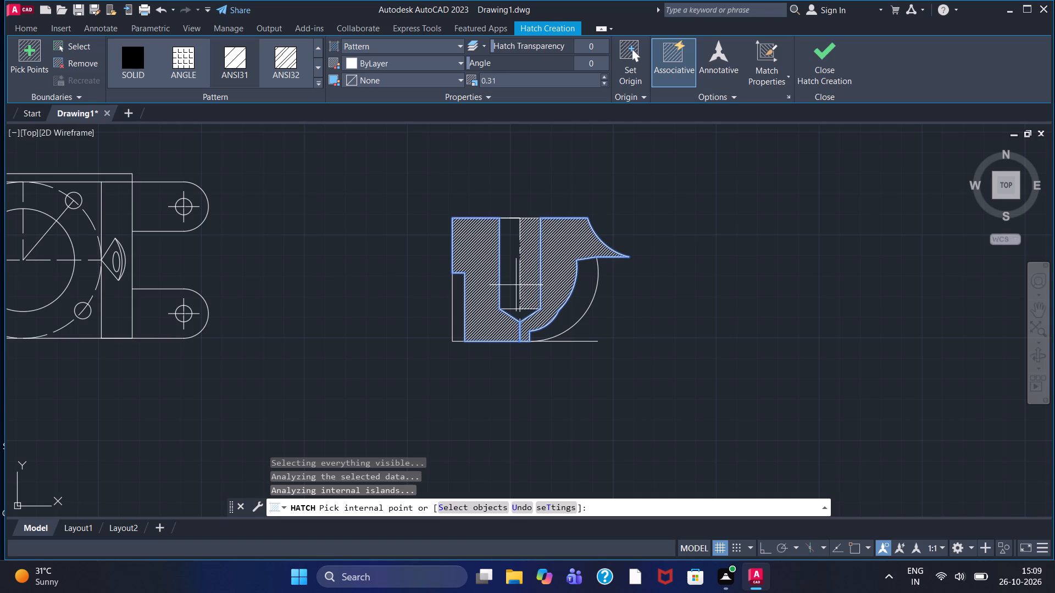
click(834, 63)
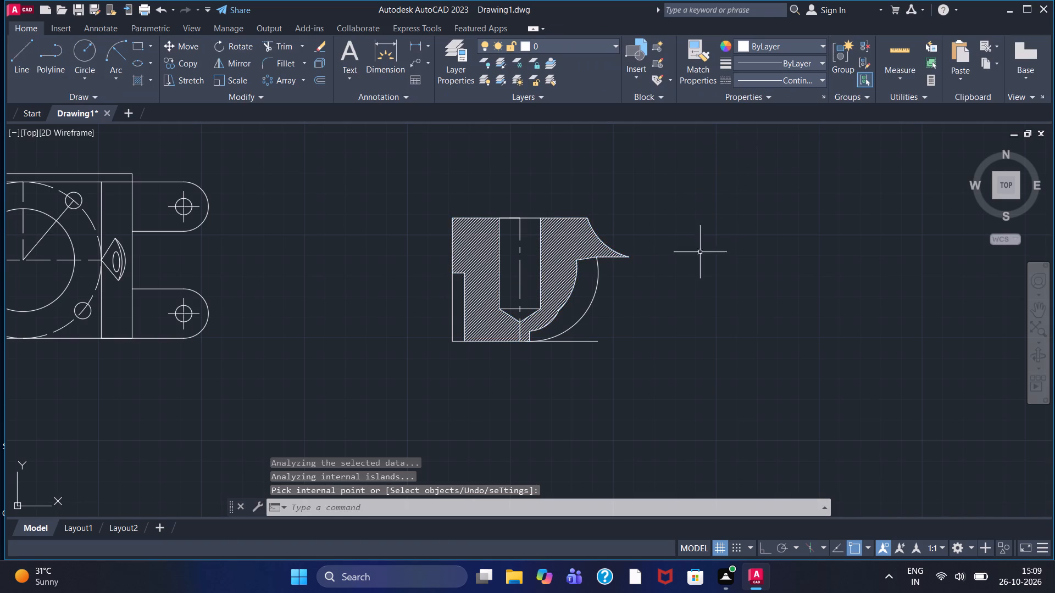
Trim the bottom line's overshoot beyond the outer arc of the curved view.
scroll(609, 248, up, 2)
scroll(602, 245, down, 1)
middle_drag(662, 310, 638, 280)
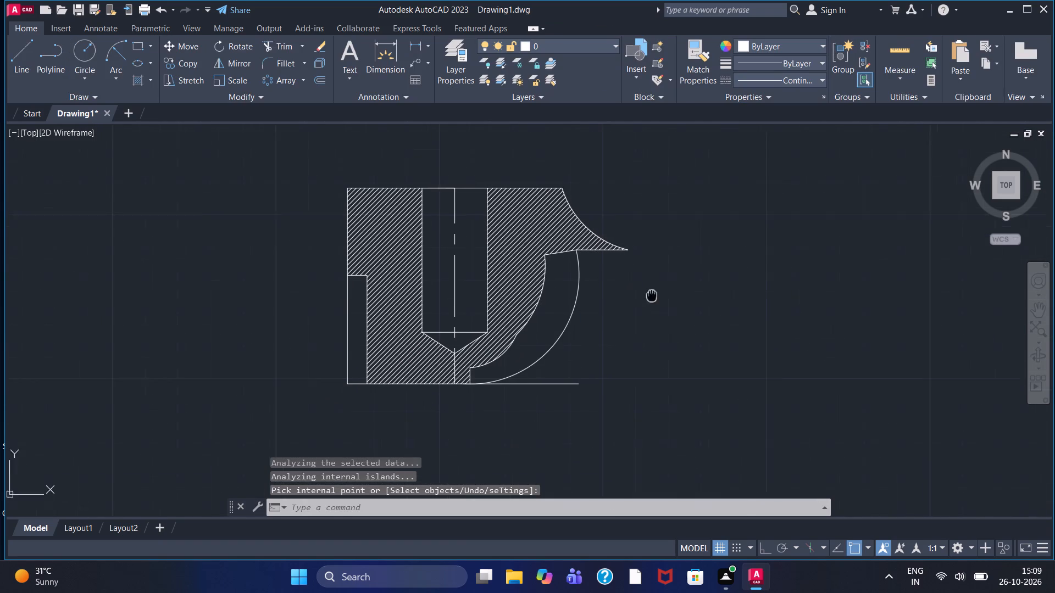
middle_drag(638, 280, 635, 278)
scroll(635, 278, down, 1)
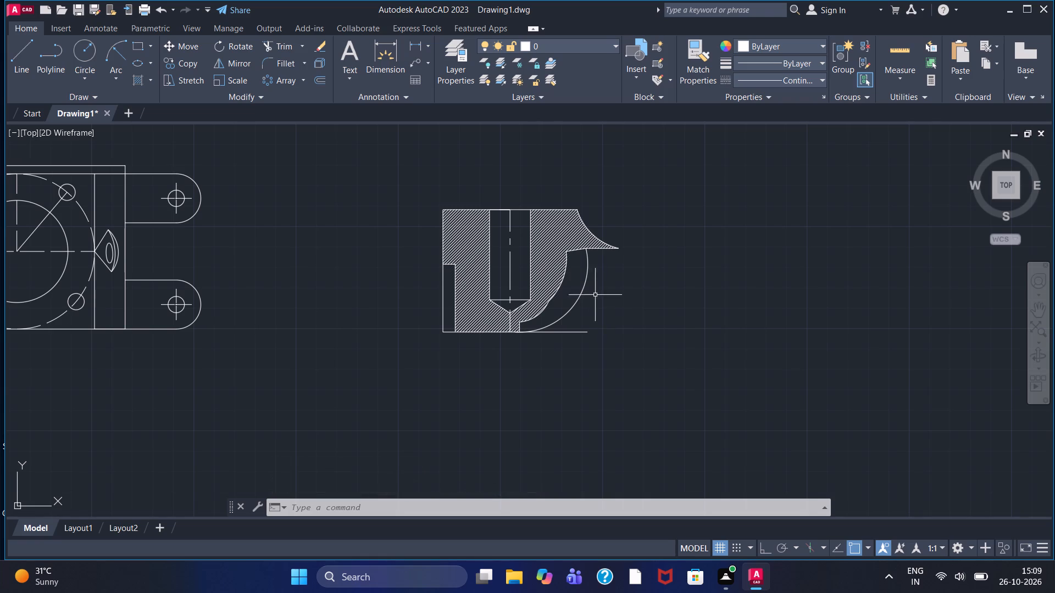
click(272, 45)
click(564, 331)
Examine the hatched curved view and the overall layout of all four views.
scroll(564, 333, down, 1)
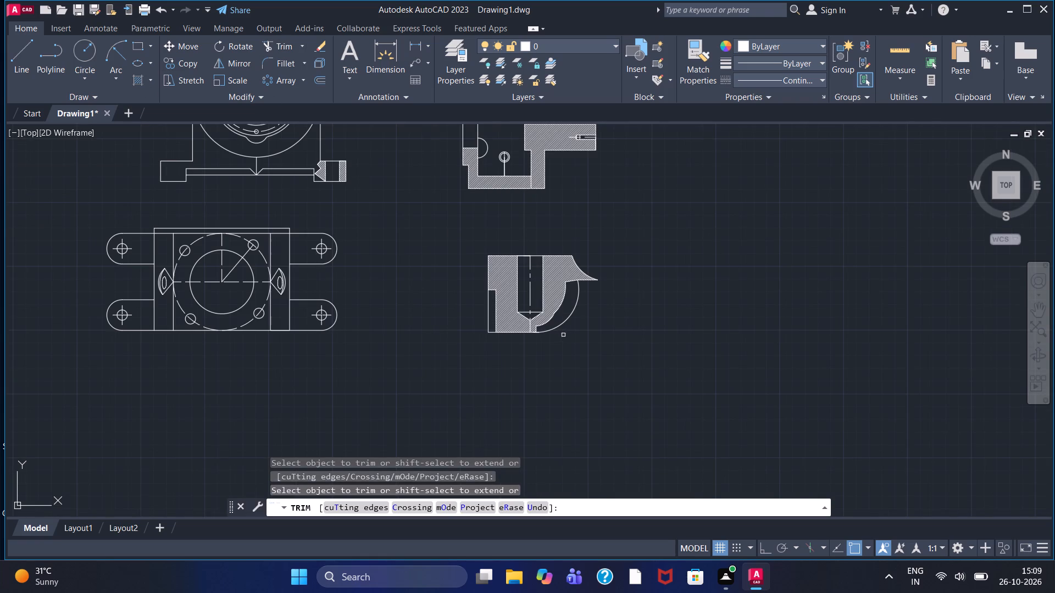
scroll(547, 347, down, 2)
scroll(549, 348, up, 2)
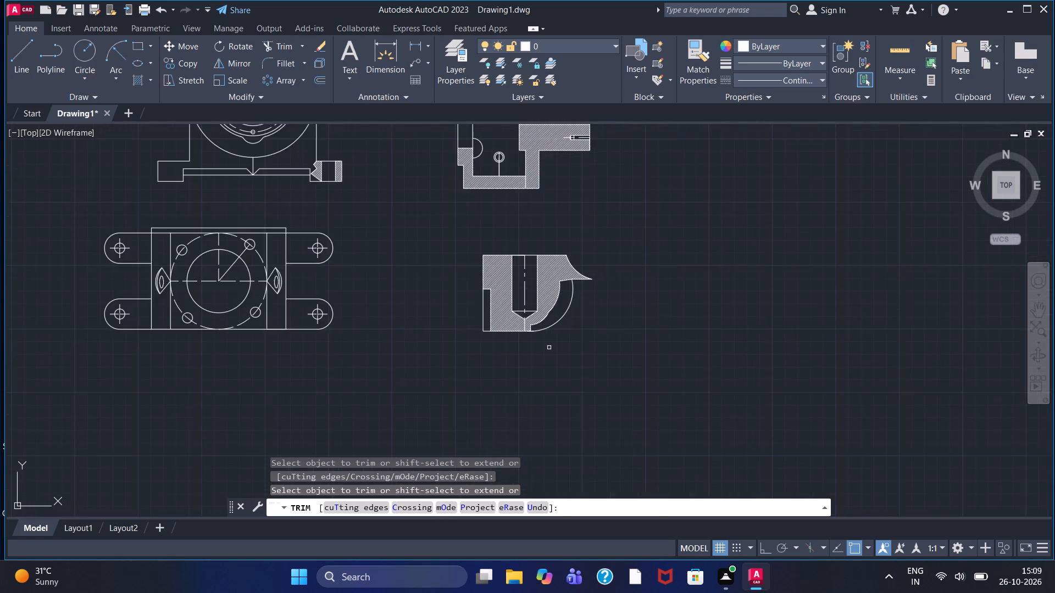
scroll(548, 348, up, 2)
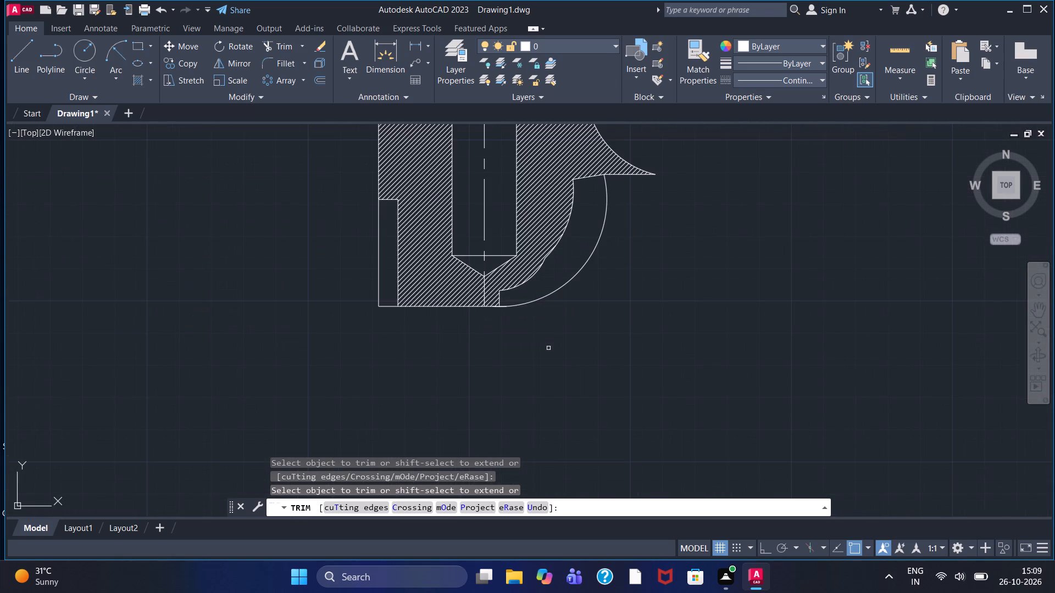
scroll(547, 348, down, 1)
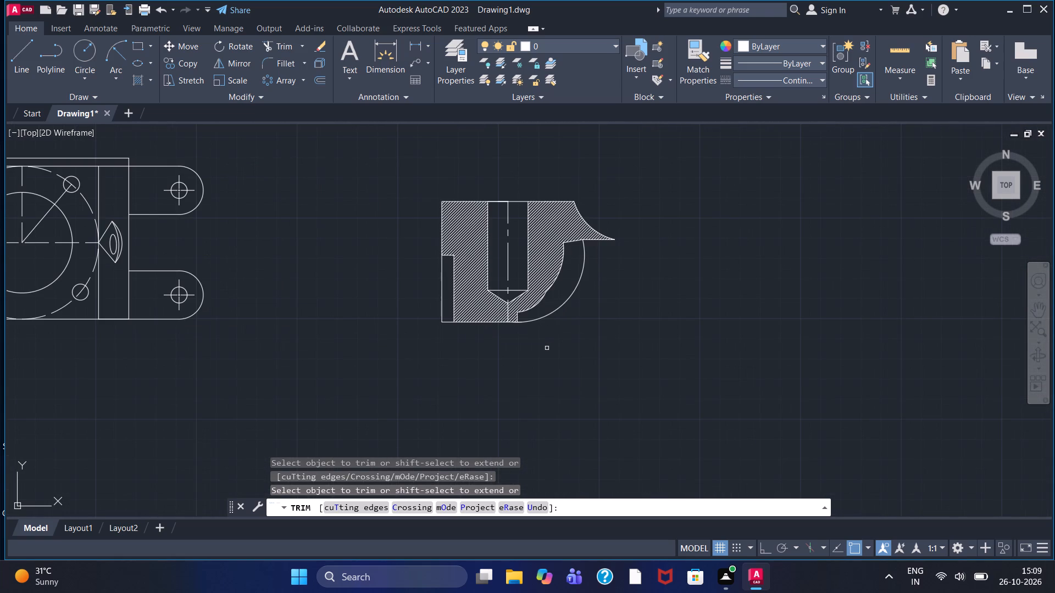
scroll(547, 348, down, 1)
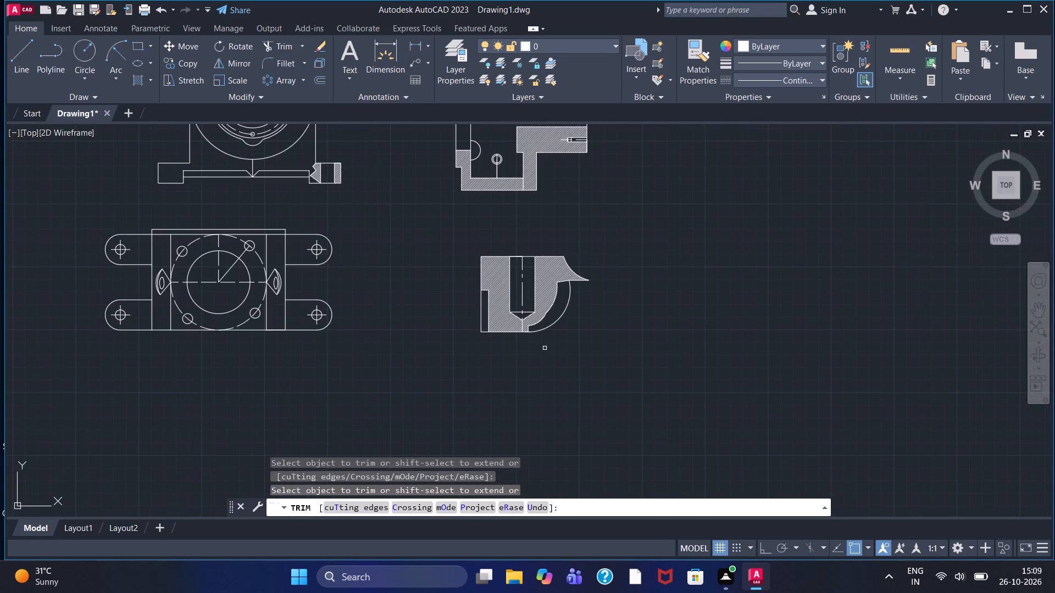
scroll(541, 348, down, 1)
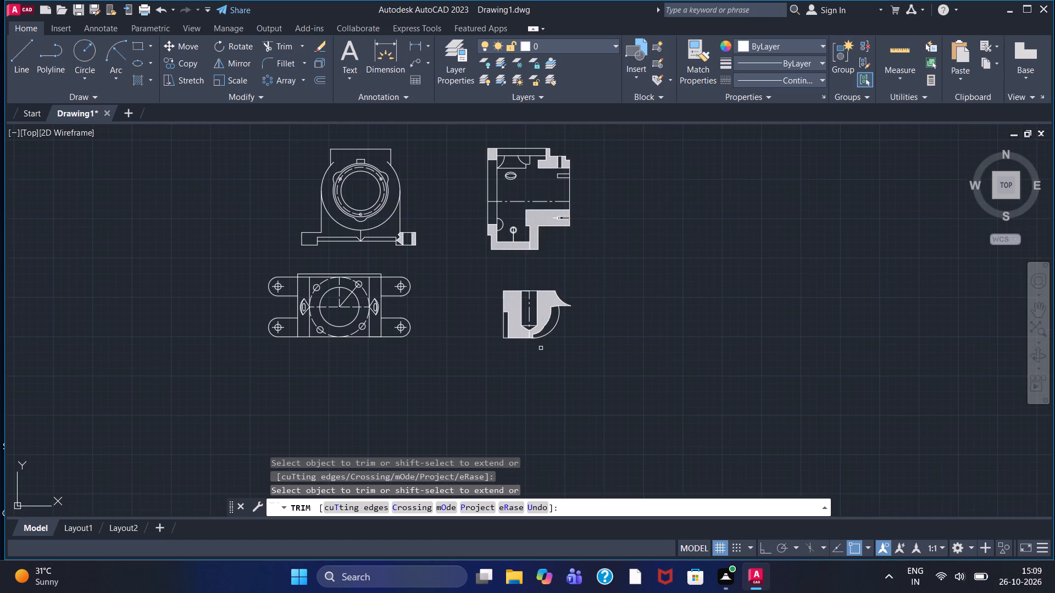
scroll(541, 348, down, 1)
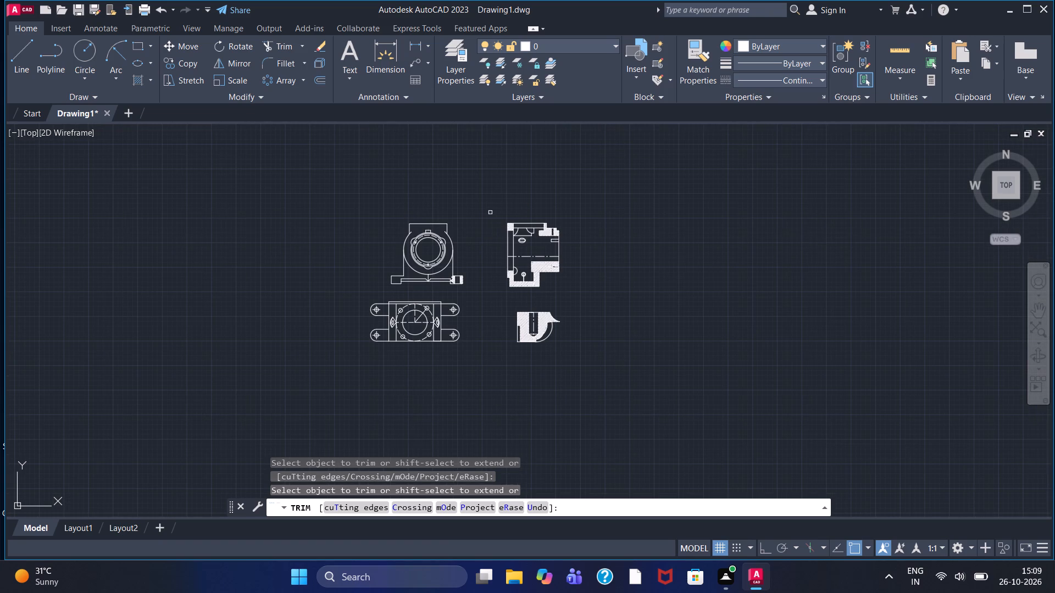
scroll(487, 214, up, 2)
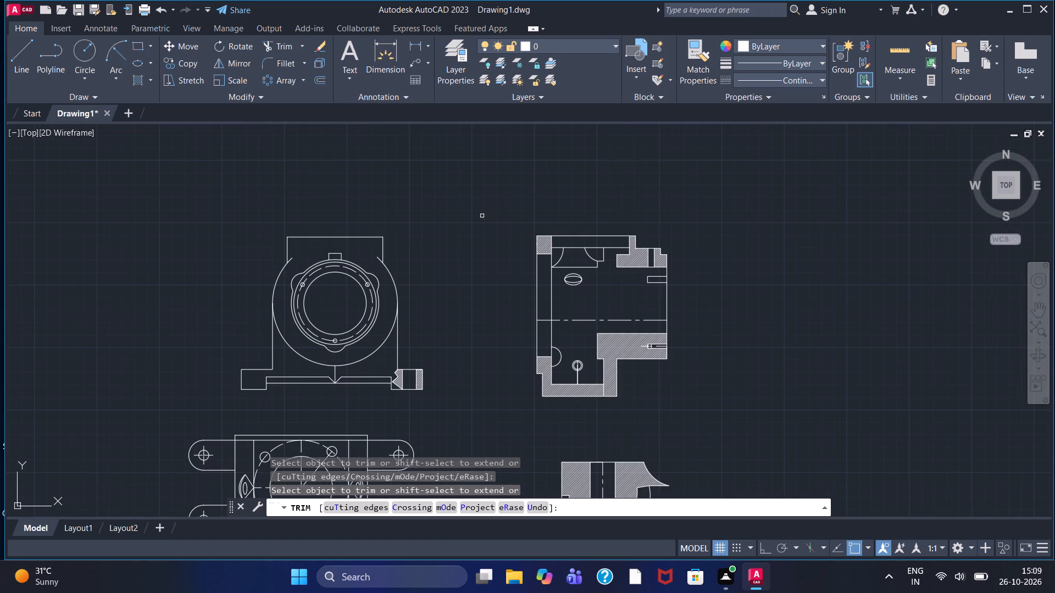
Examine the overall layout of all four views of the bearing block.
scroll(481, 217, down, 1)
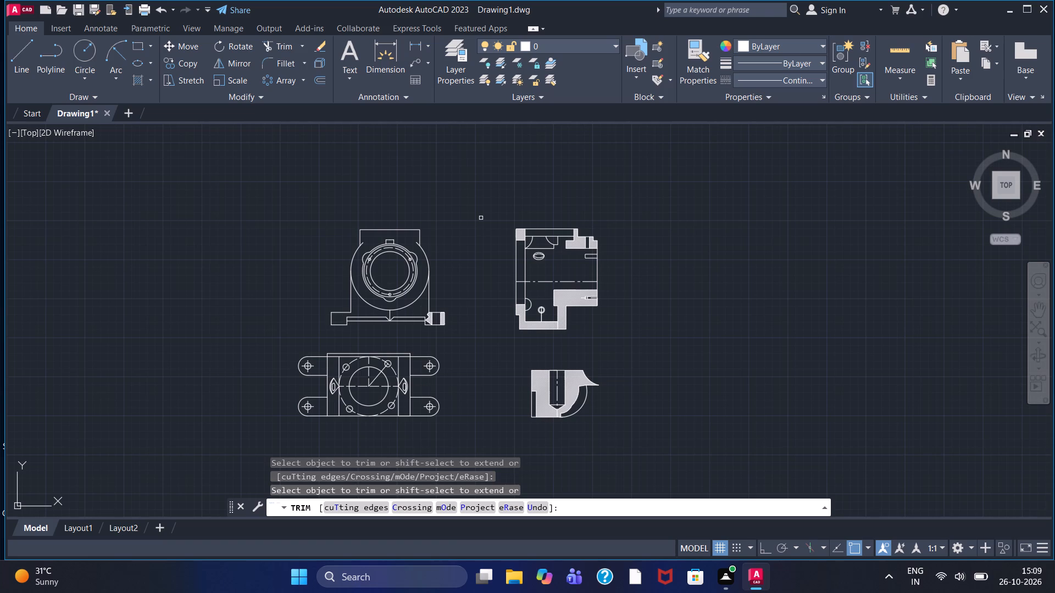
scroll(481, 220, down, 1)
scroll(480, 221, up, 1)
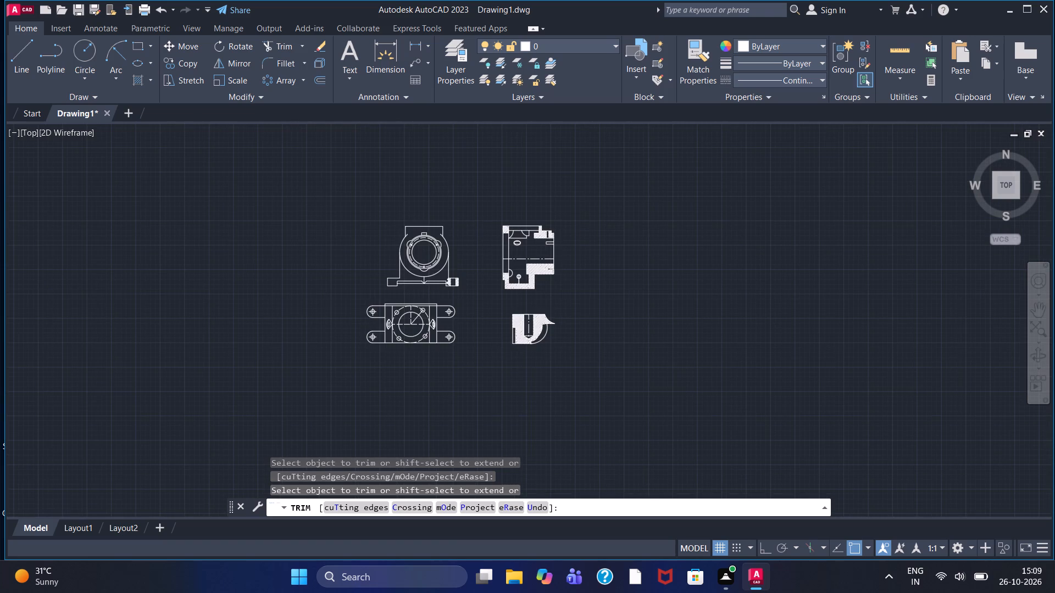
scroll(480, 221, up, 3)
scroll(480, 222, down, 1)
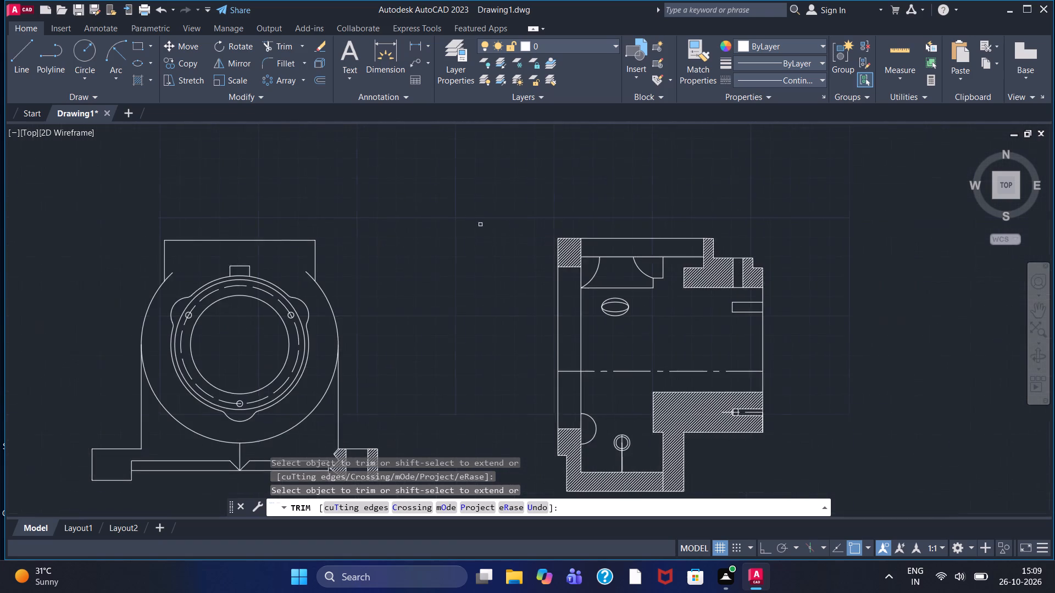
scroll(480, 227, down, 1)
middle_drag(492, 248, 477, 210)
scroll(477, 210, down, 1)
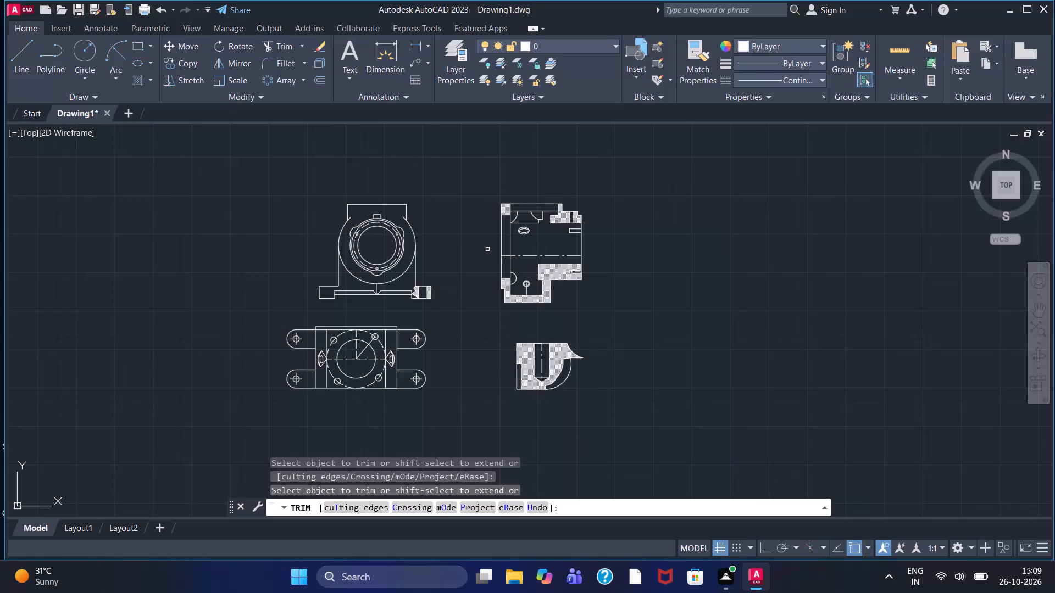
scroll(486, 250, down, 2)
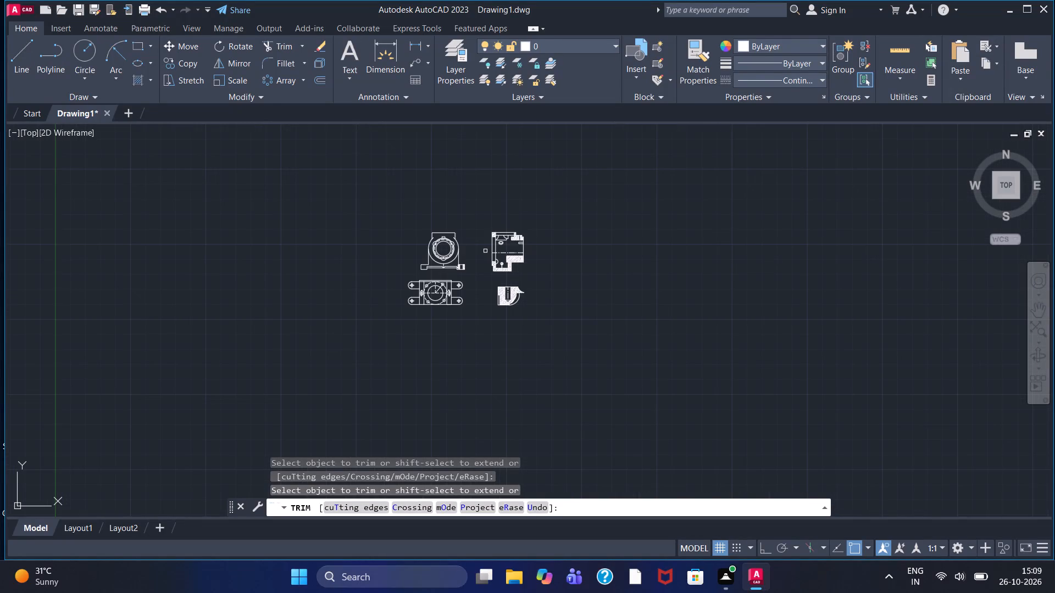
scroll(481, 278, up, 2)
middle_drag(484, 277, 474, 272)
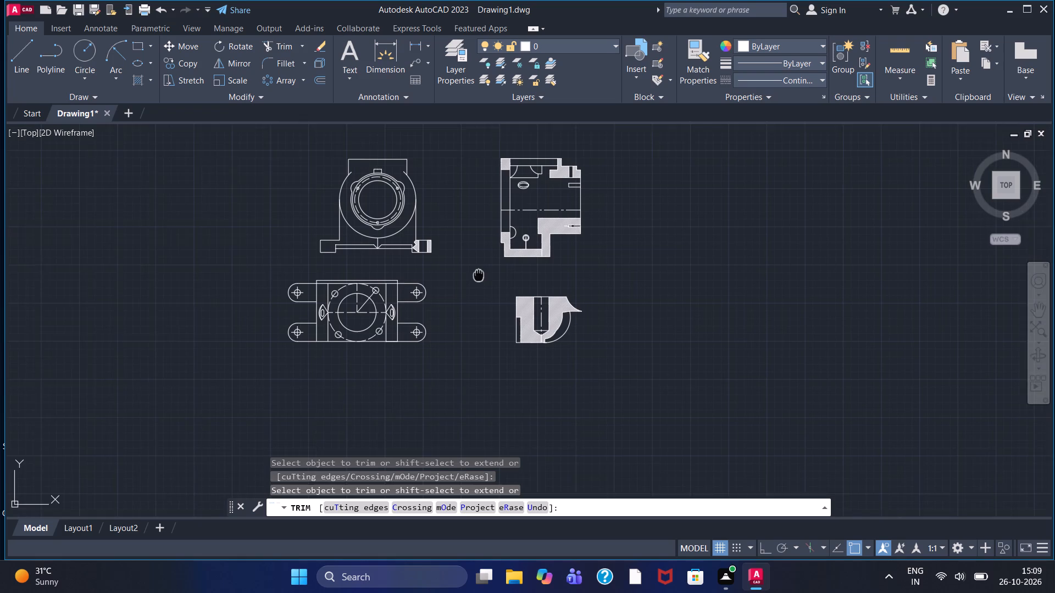
middle_drag(474, 272, 467, 270)
With Ortho on, draw a 50-unit horizontal top line below the hatched curved view, continuing 40 units down from its right end.
scroll(467, 270, up, 1)
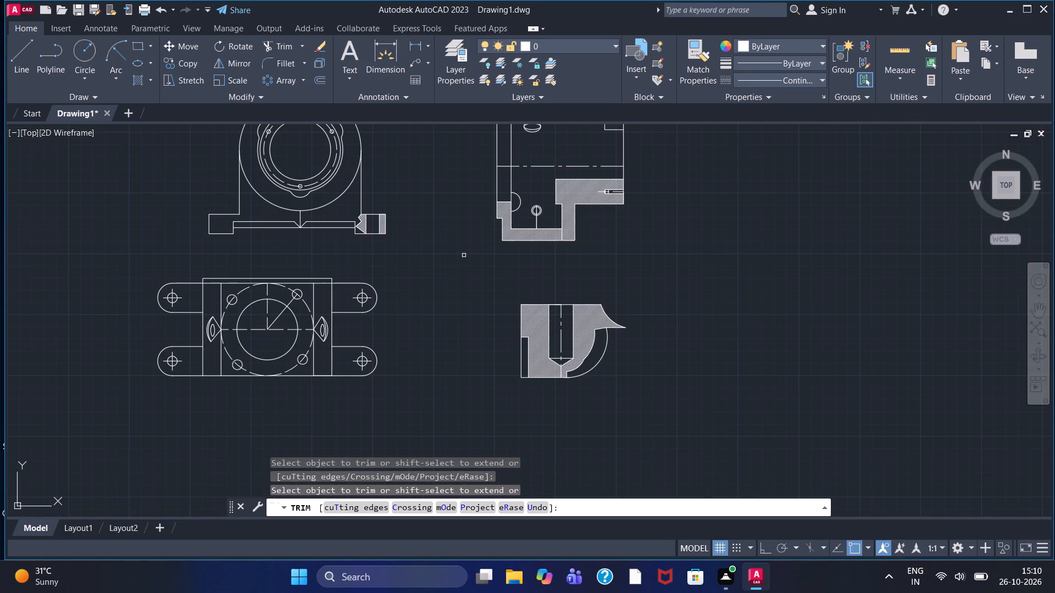
scroll(493, 368, up, 1)
middle_drag(556, 421, 511, 349)
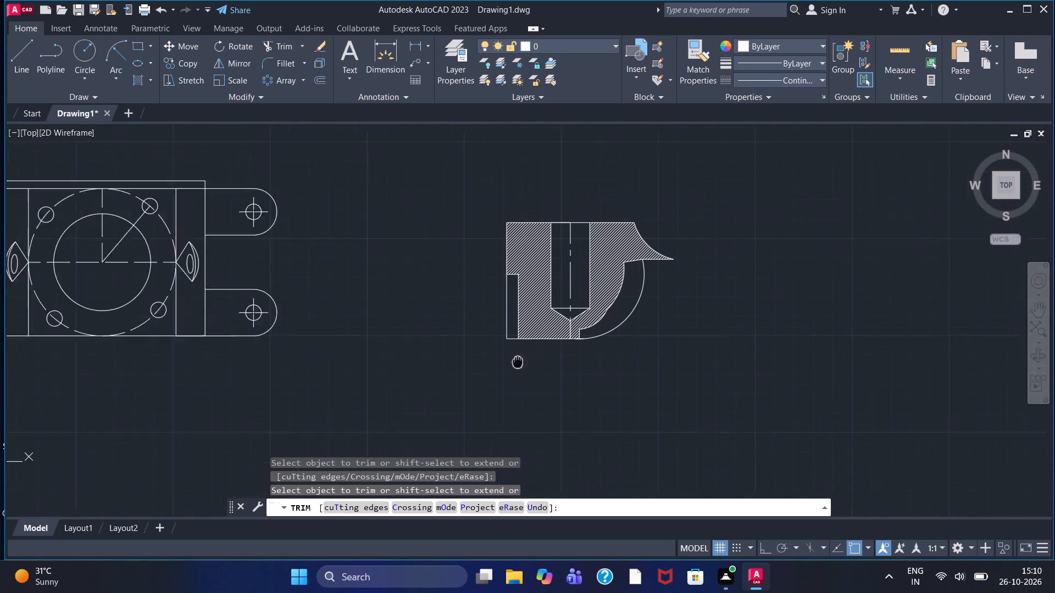
middle_drag(511, 349, 501, 309)
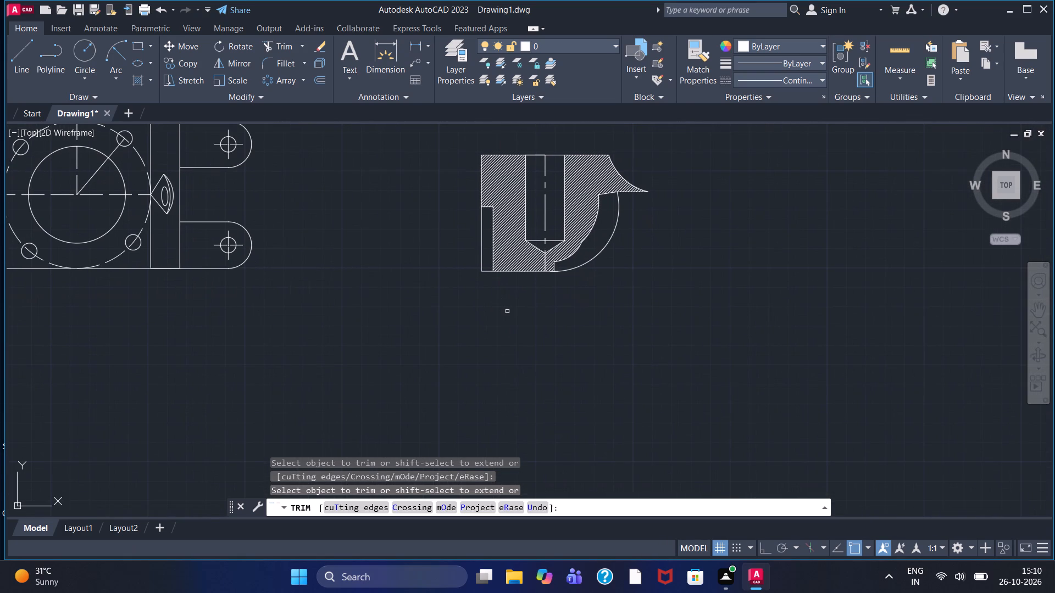
click(23, 55)
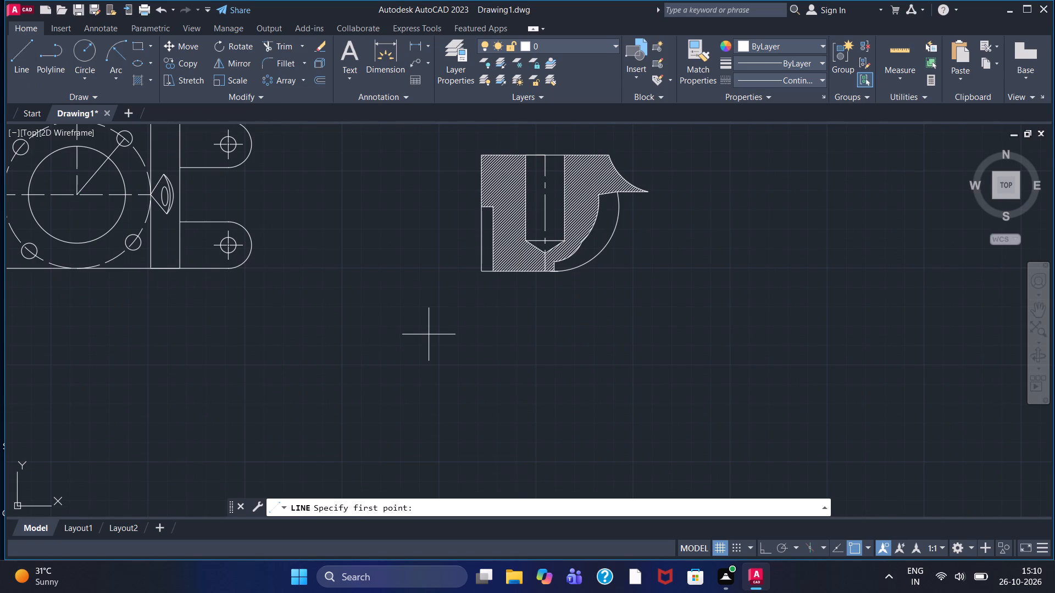
click(503, 305)
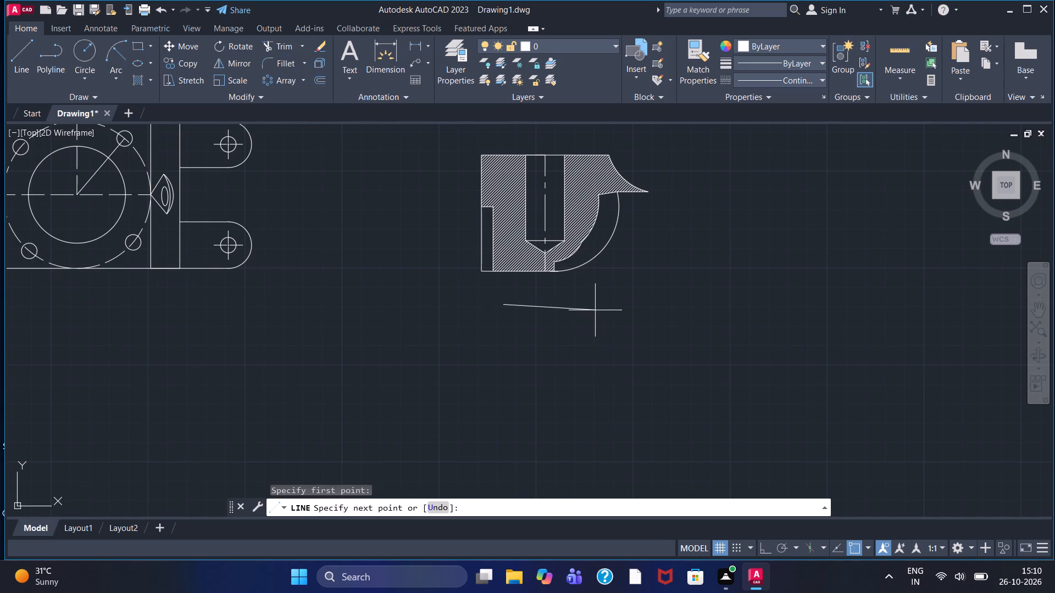
key(F8)
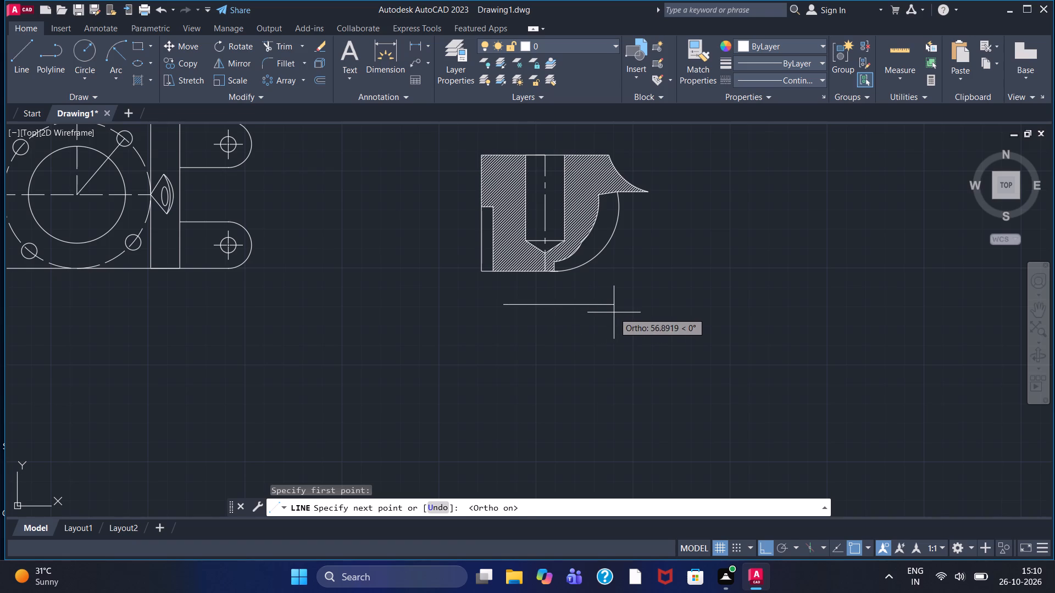
text(50)
key(Return)
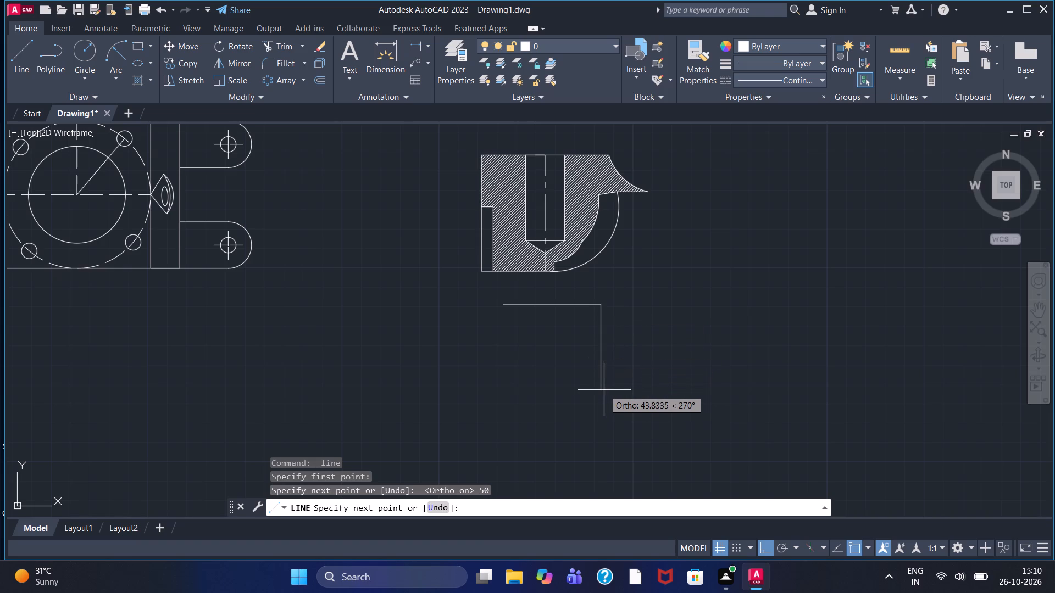
text(40)
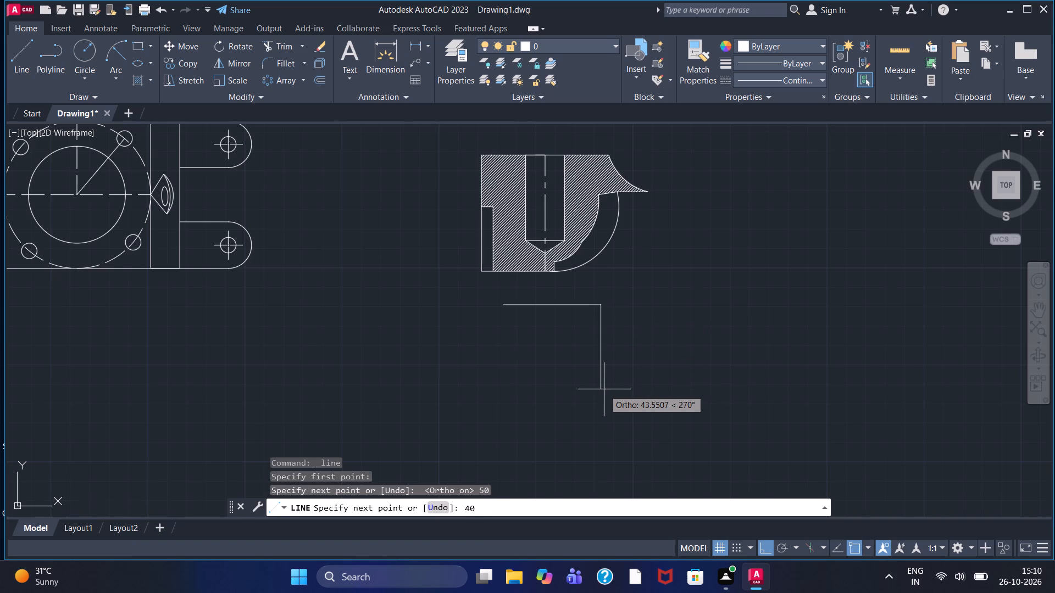
key(Return)
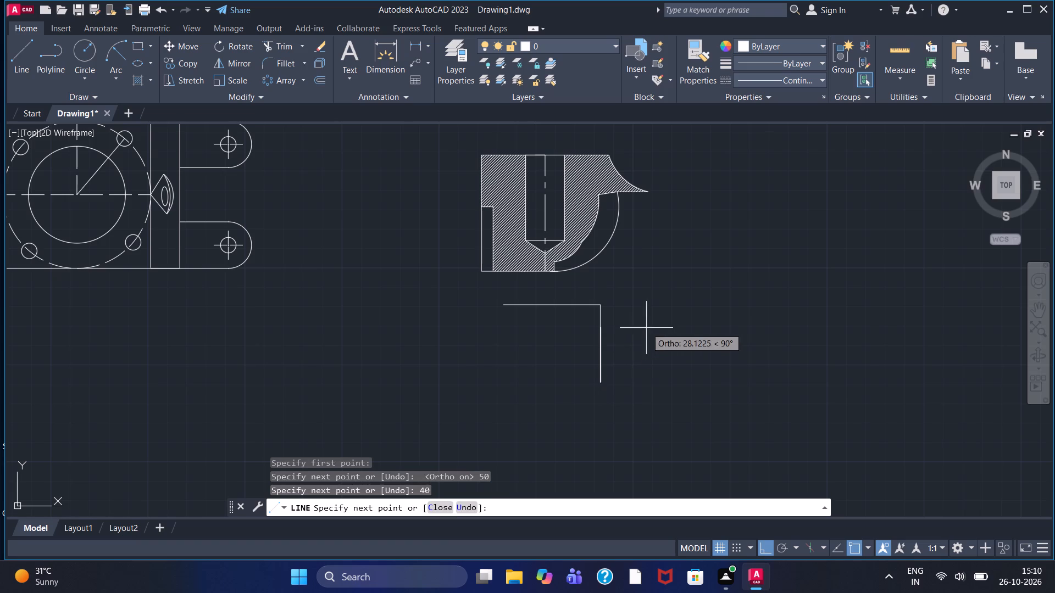
right_click(673, 397)
click(713, 217)
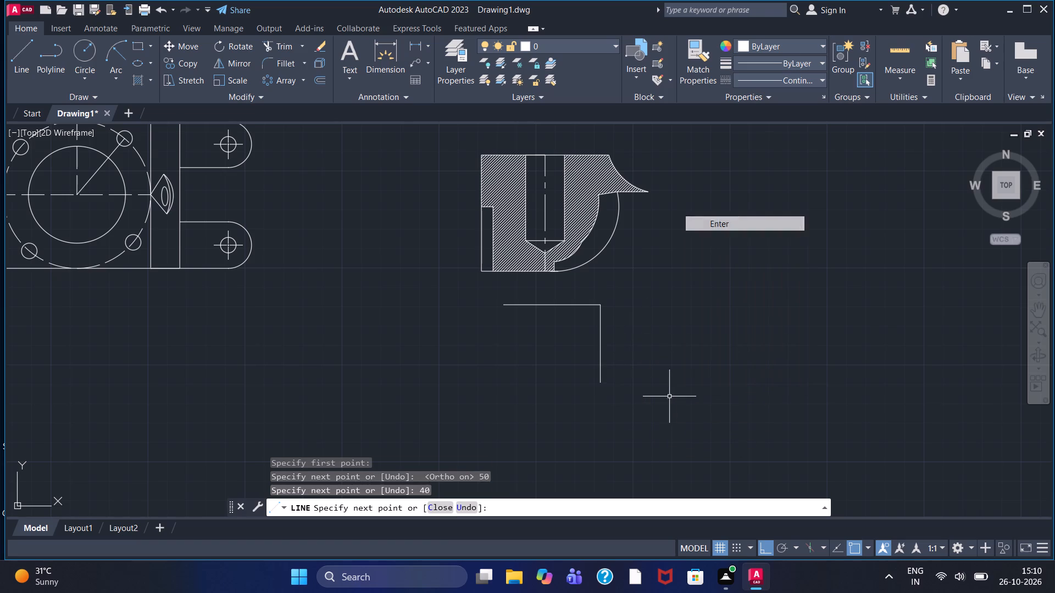
Draw a 50-unit vertical line down from the left end of the new view's top line.
click(23, 51)
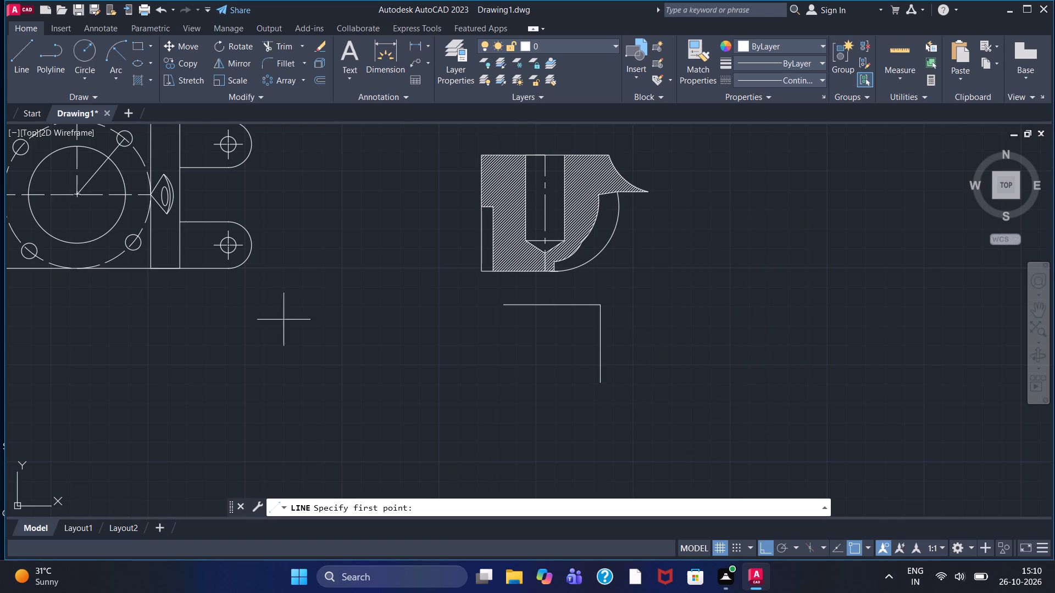
click(504, 308)
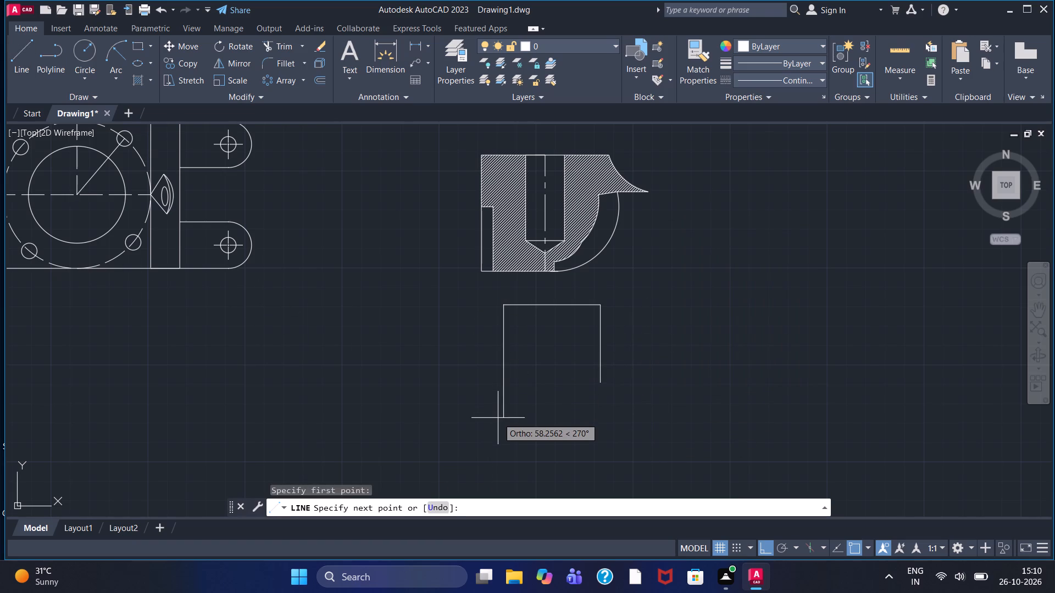
text(50)
key(Return)
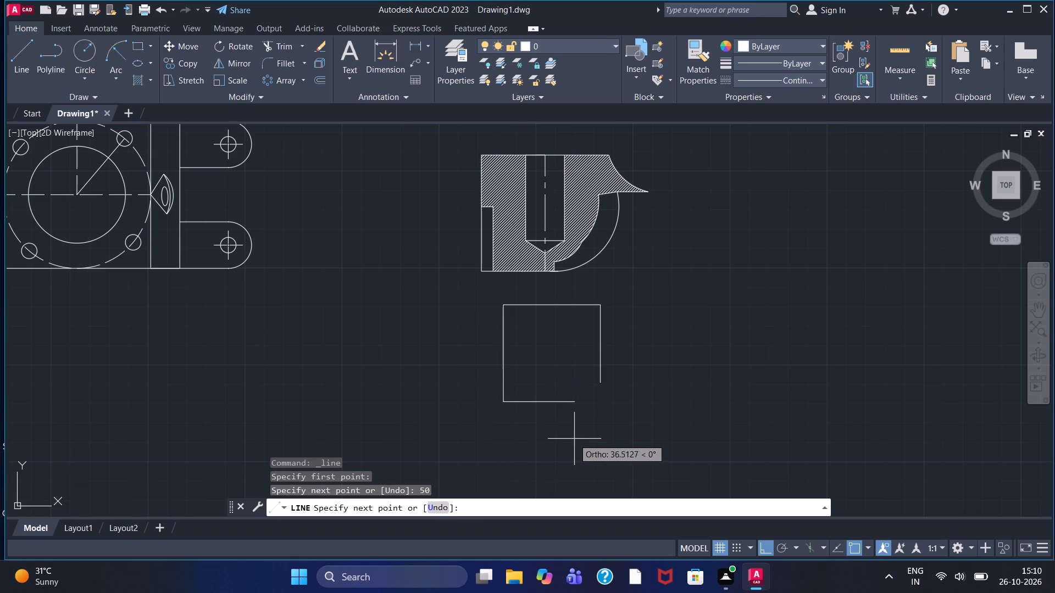
key(Escape)
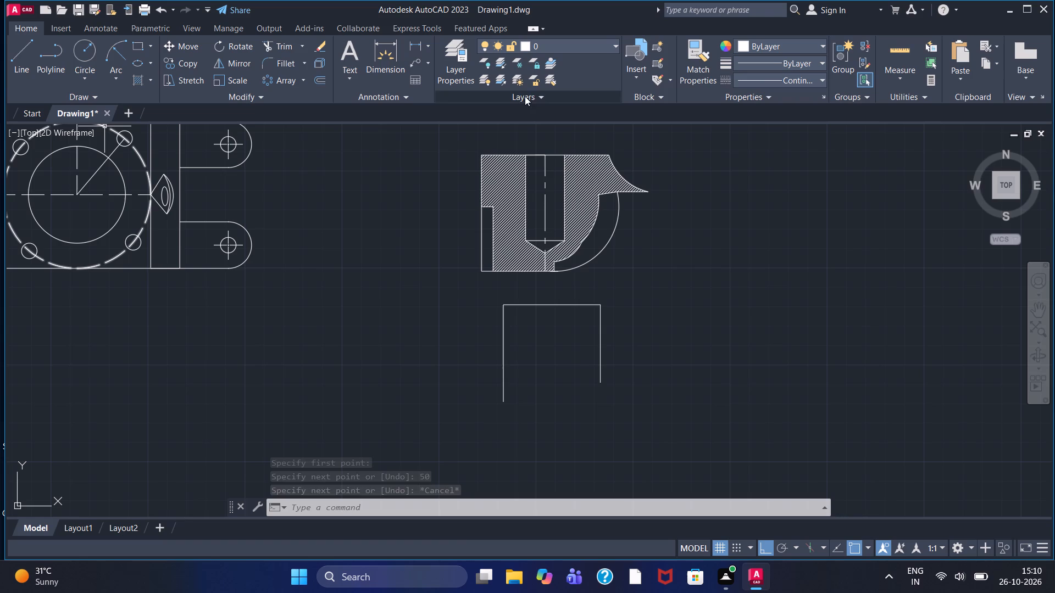
Set the linetype to CENTER2 and draw a 50-unit vertical centre line down from the midpoint of the new view's top line.
click(803, 79)
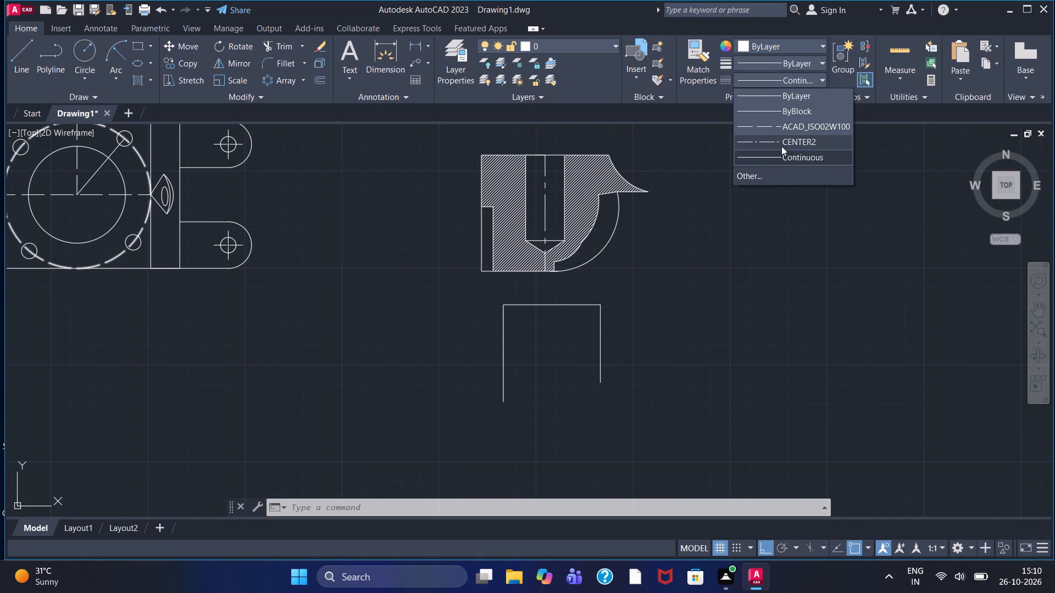
click(781, 146)
click(26, 79)
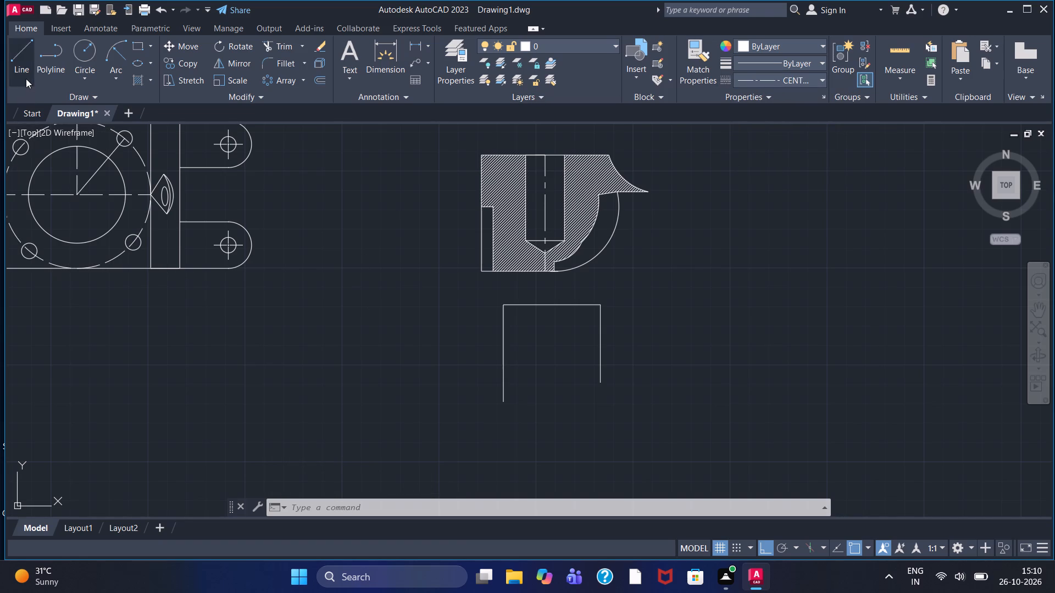
click(553, 306)
text(50)
key(Return)
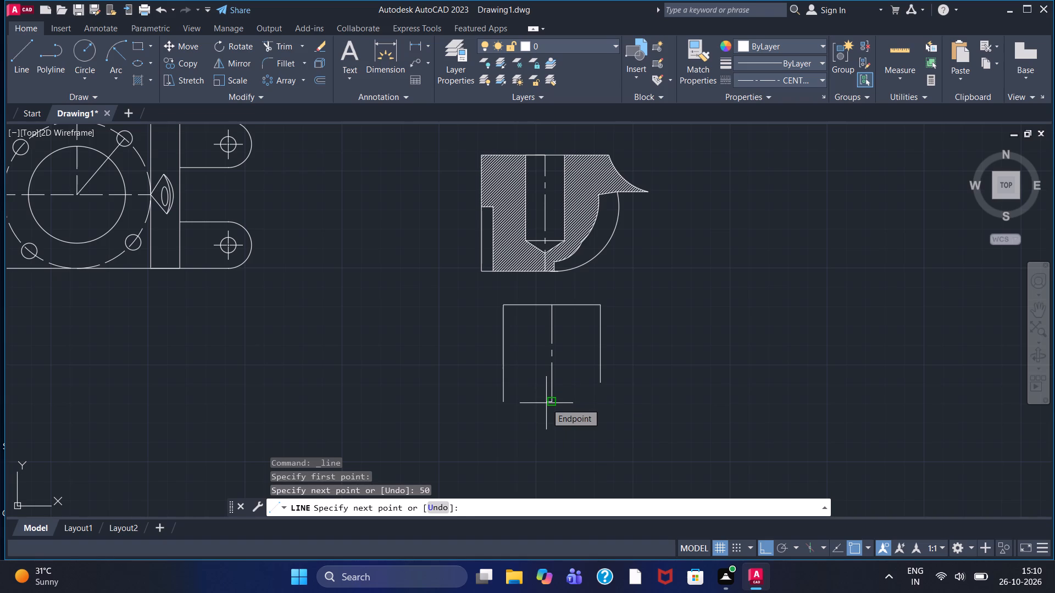
key(Escape)
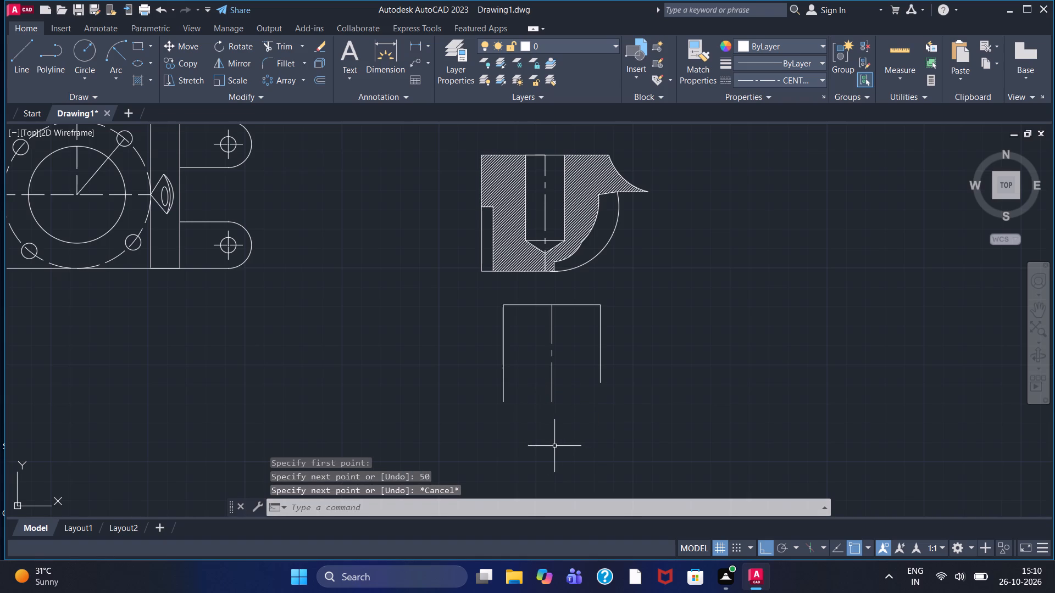
Set the current linetype back to Continuous.
click(109, 51)
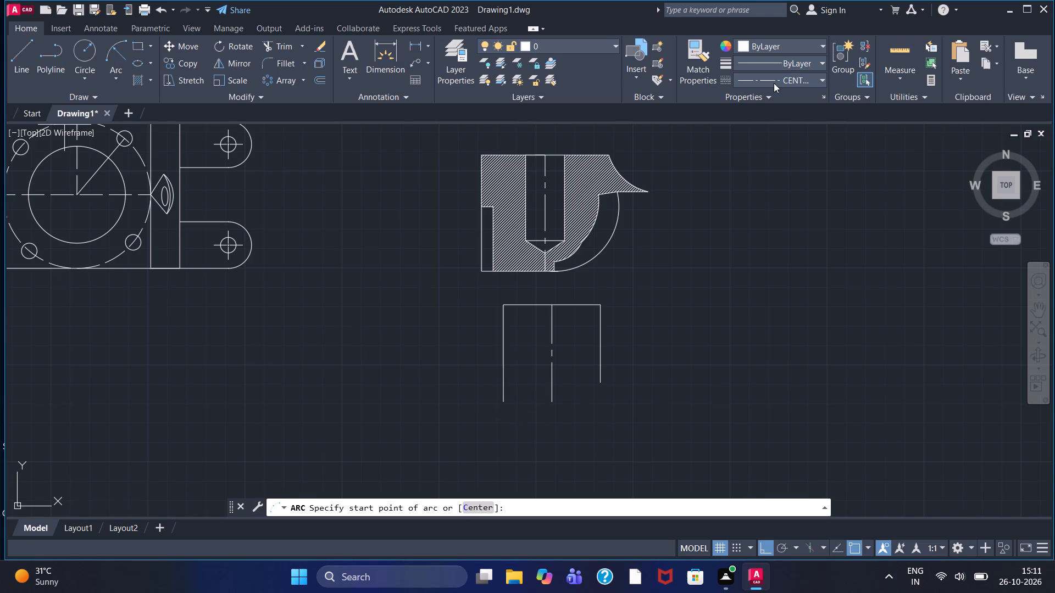
click(773, 78)
click(785, 160)
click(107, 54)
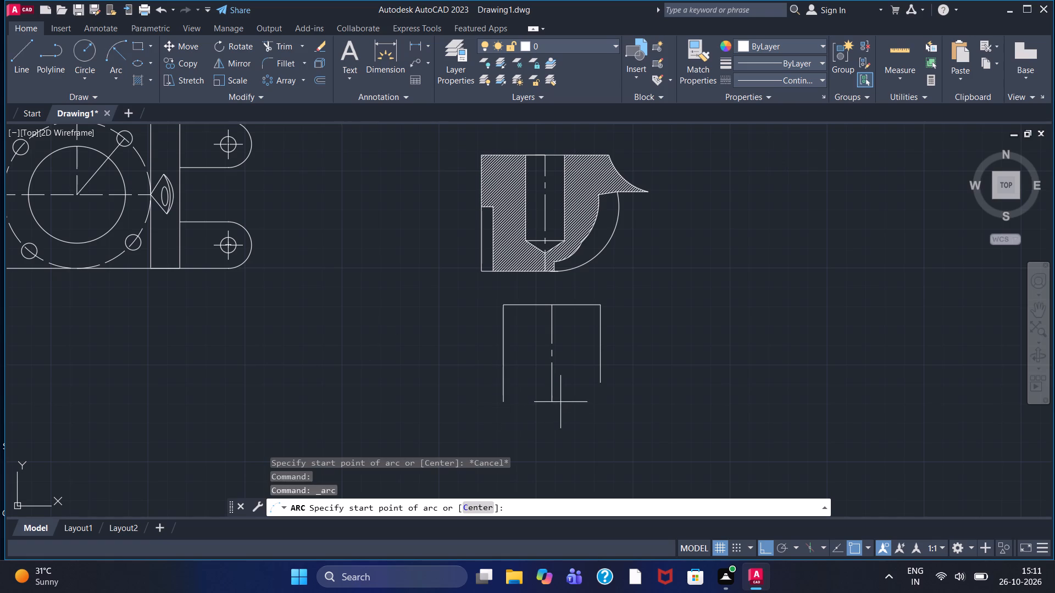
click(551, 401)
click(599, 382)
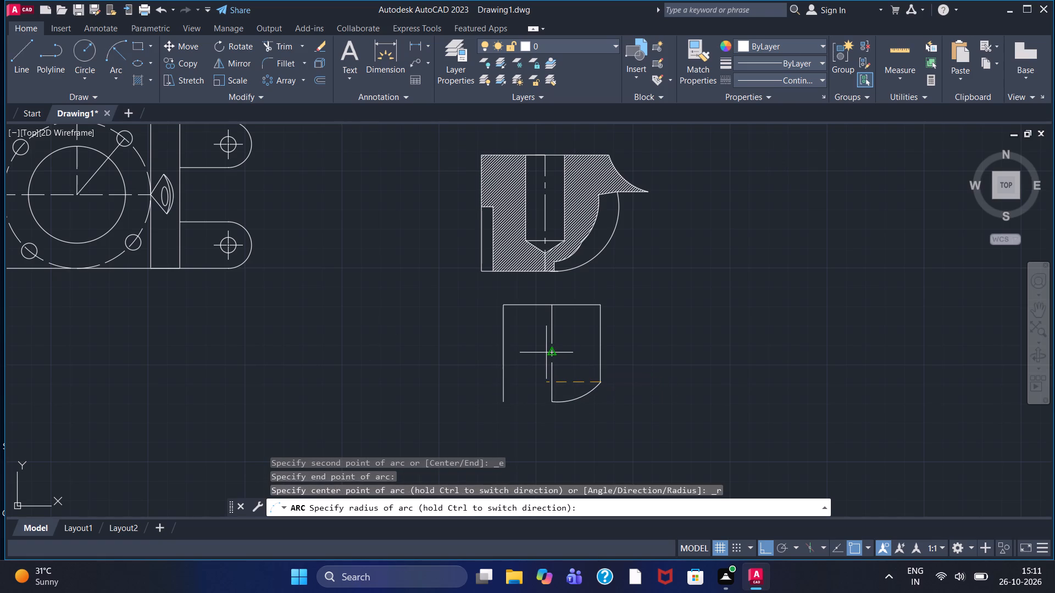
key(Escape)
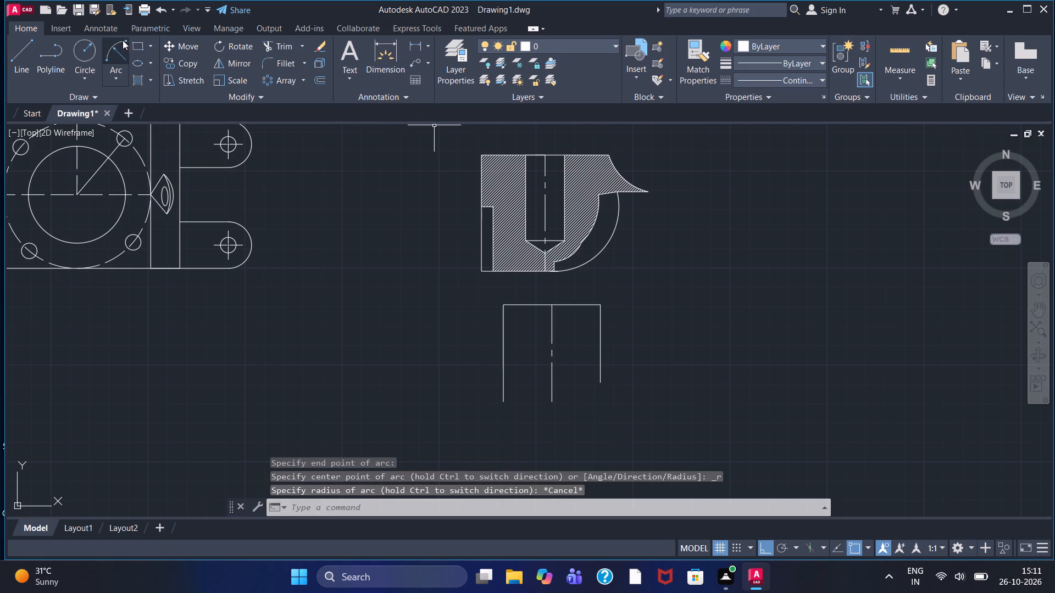
Draw a start-end-radius arc, bulging upward, from the right side line's lower end to the centre line's lower end, setting the radius freehand.
click(115, 42)
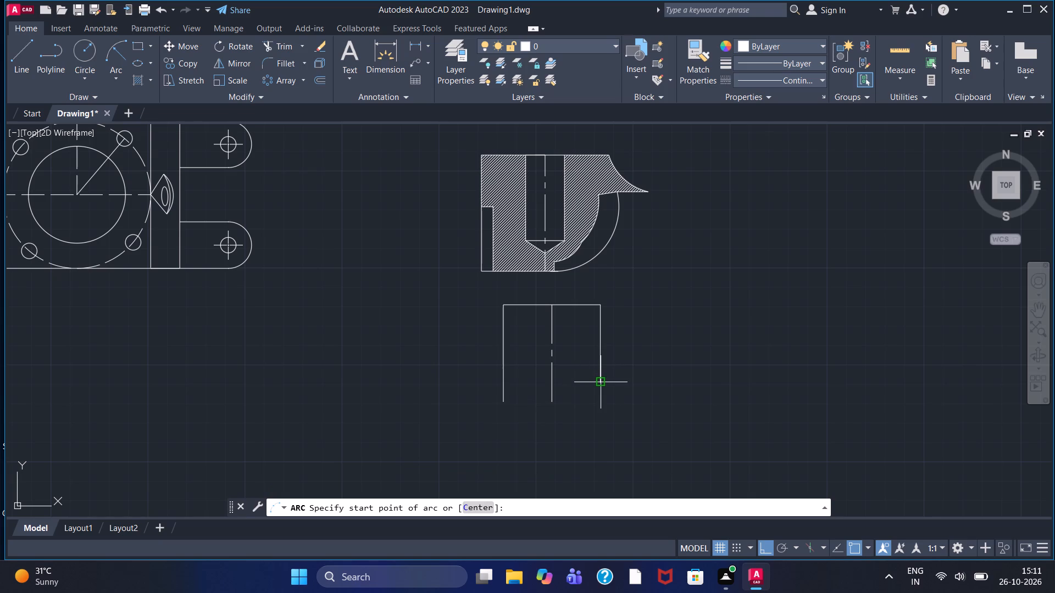
click(599, 382)
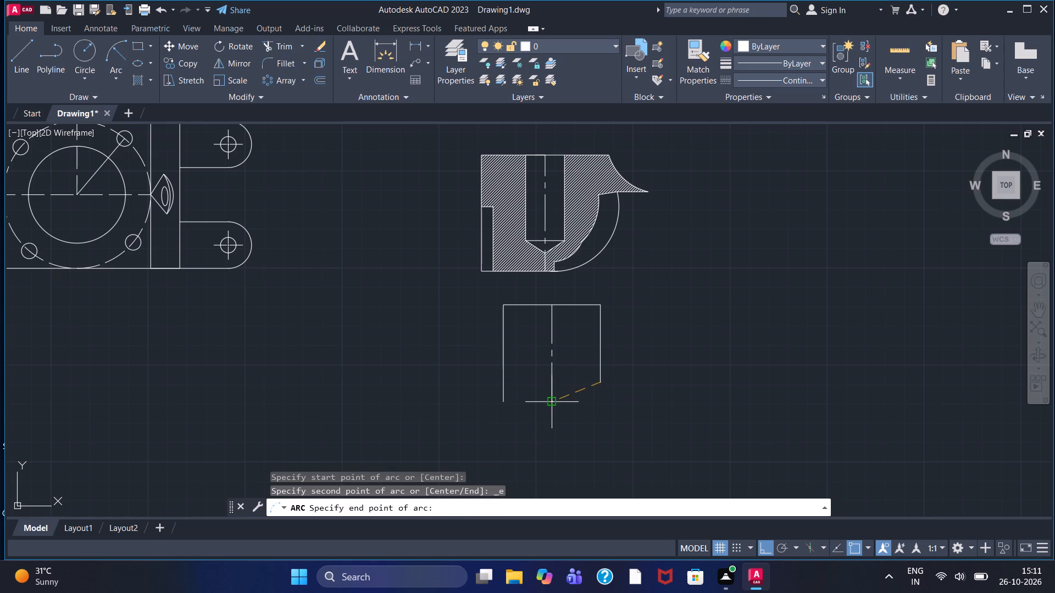
click(551, 400)
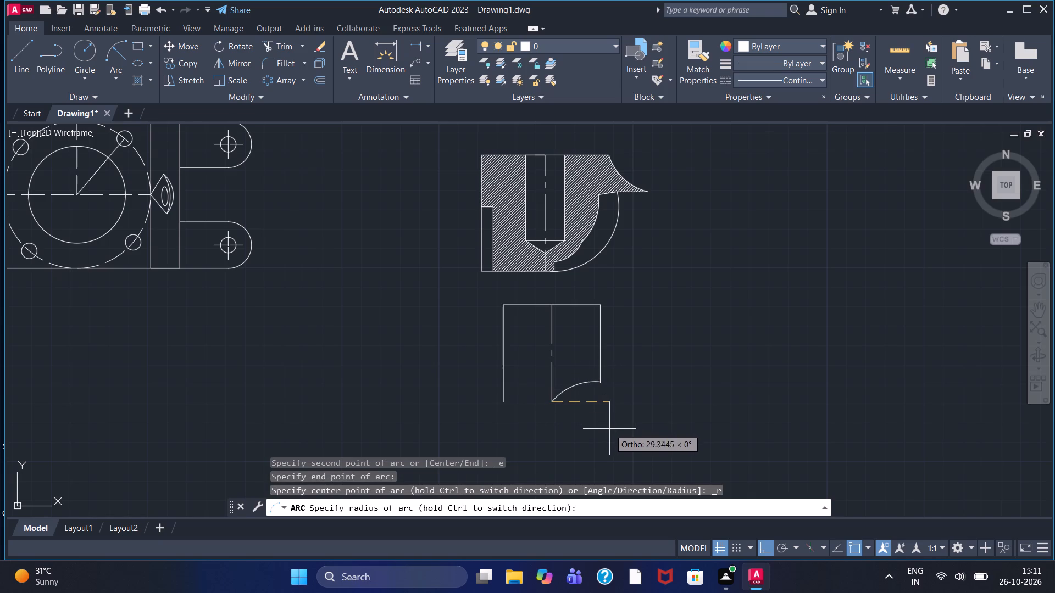
click(617, 436)
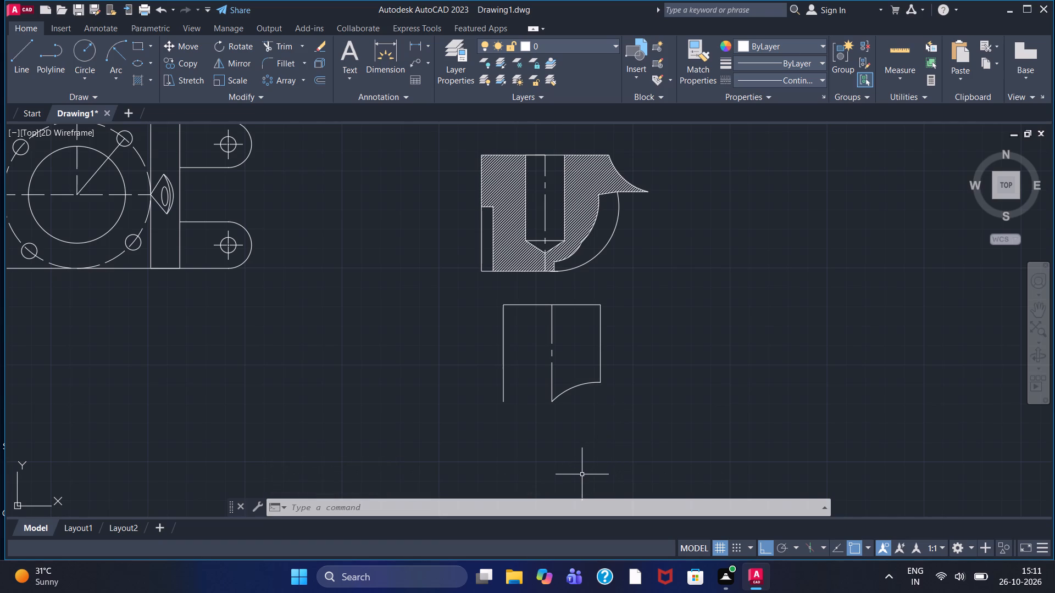
scroll(582, 474, down, 1)
scroll(592, 456, up, 2)
scroll(591, 456, down, 1)
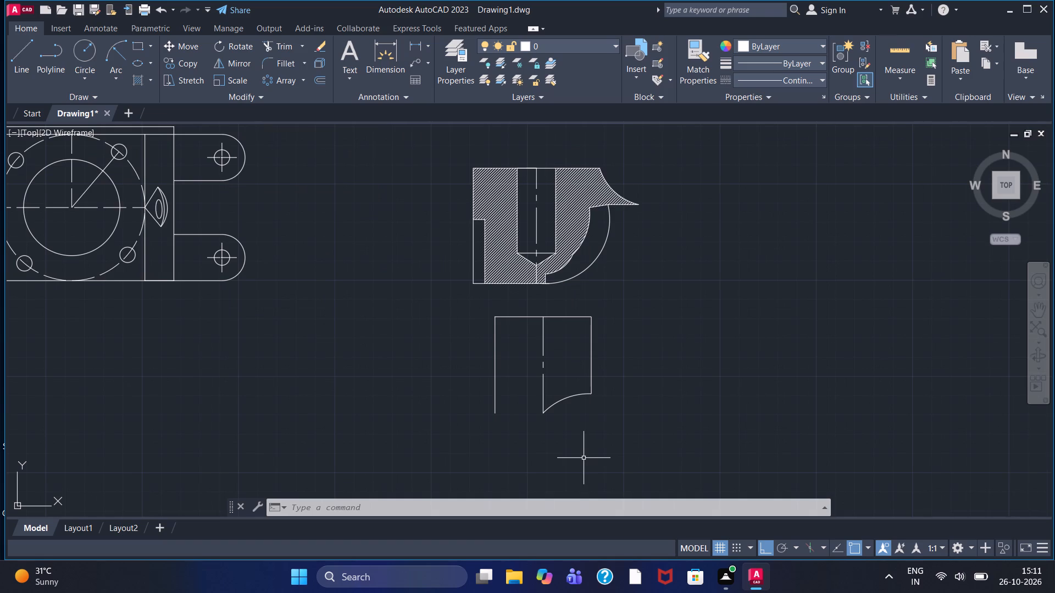
Draw two slanted lines forming a freehand peak between the left side line's lower end and the centre line's lower end.
click(23, 69)
click(495, 416)
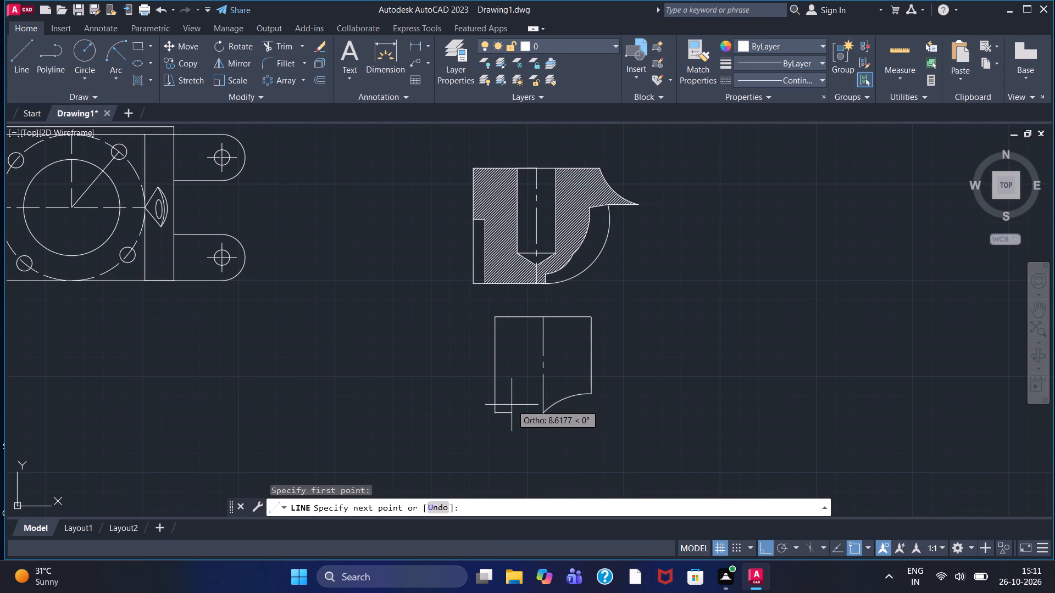
key(F8)
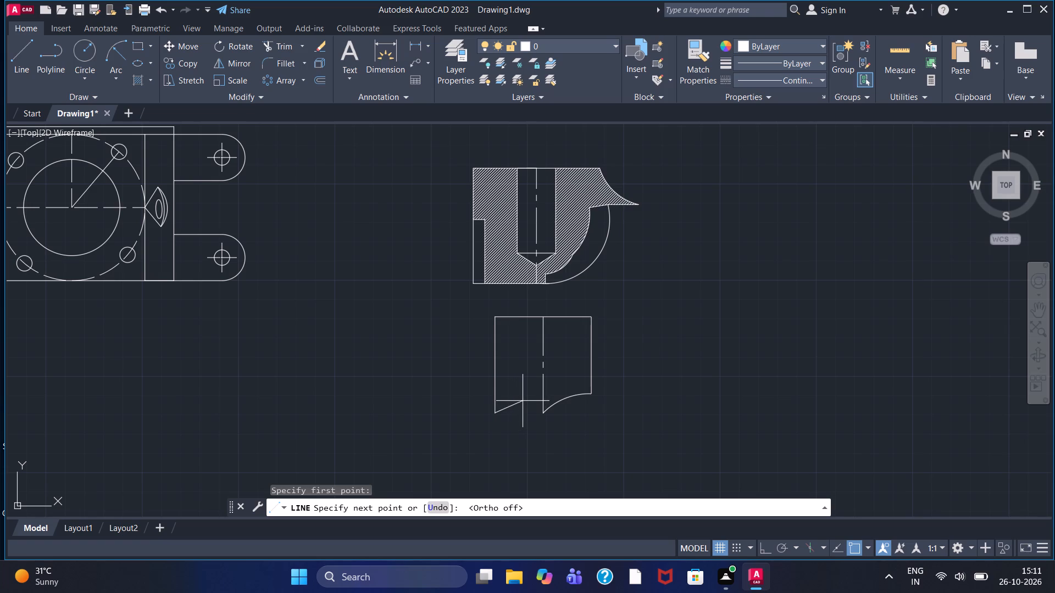
click(523, 401)
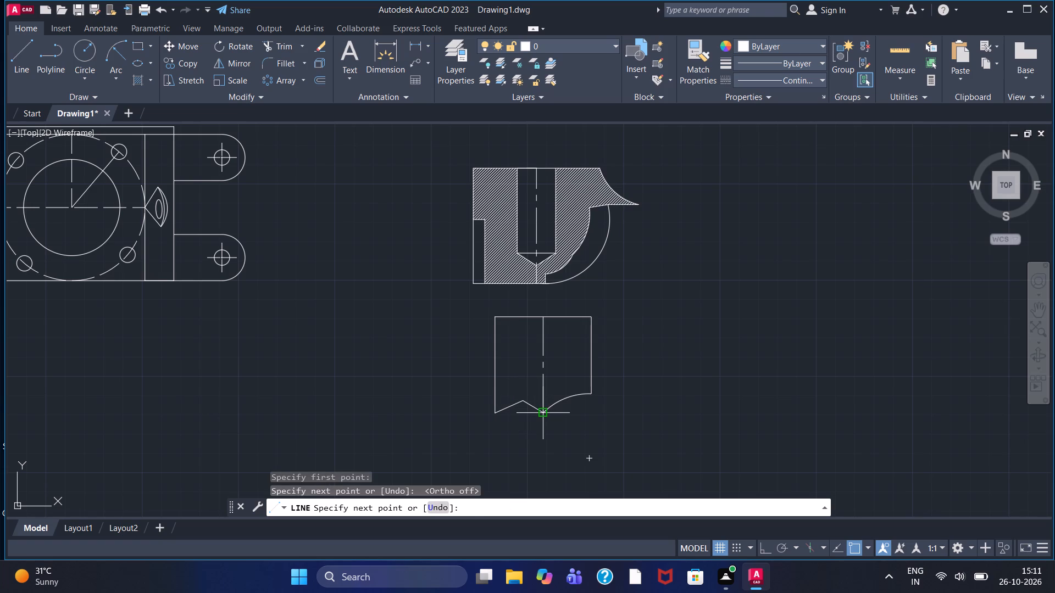
click(541, 410)
key(Escape)
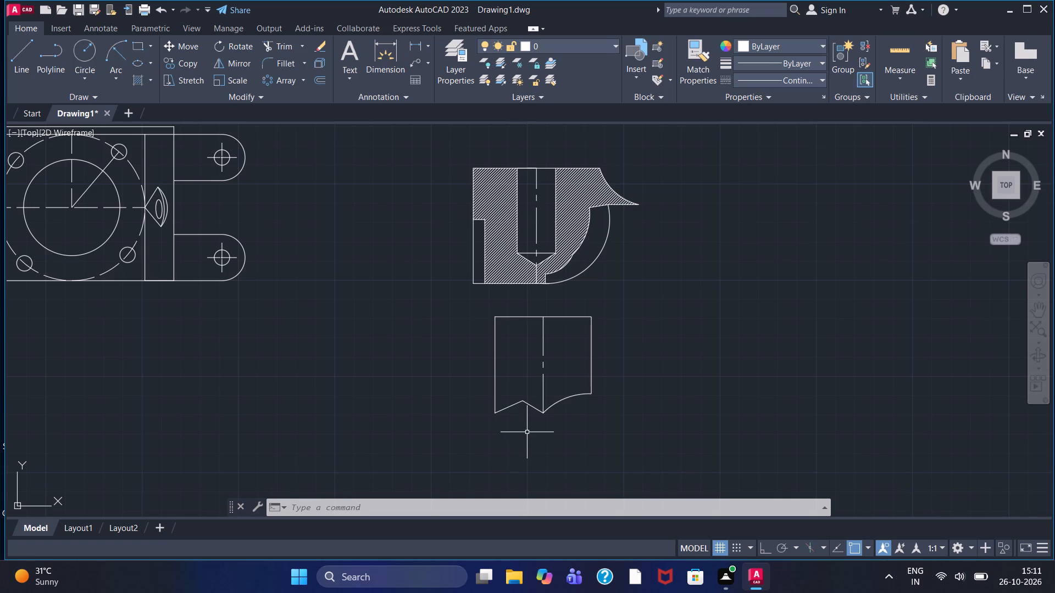
Fillet the peak between the two slanted bottom lines with a radius of 3.
scroll(516, 400, up, 2)
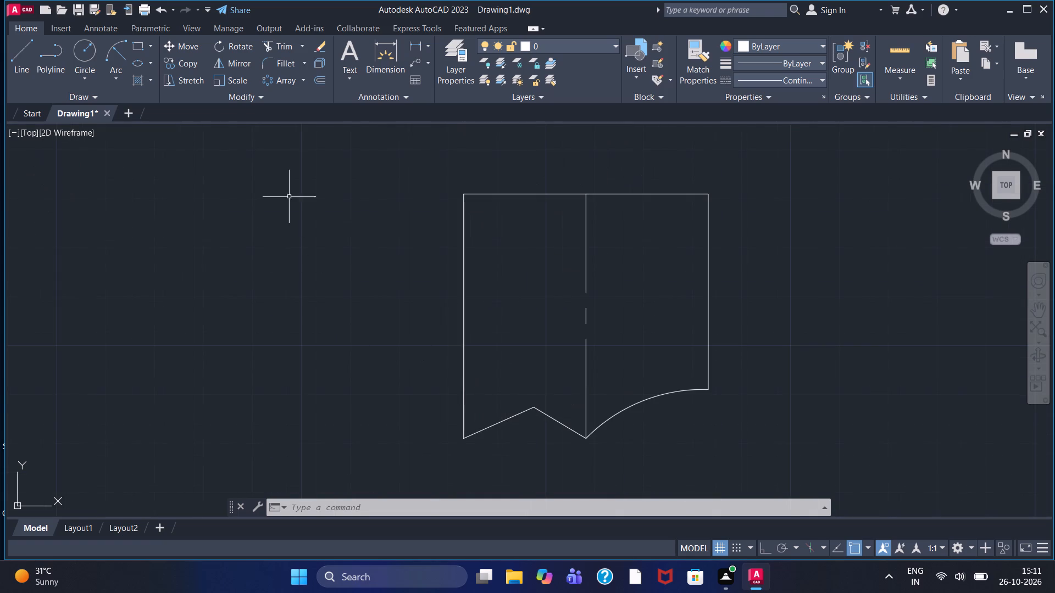
click(274, 60)
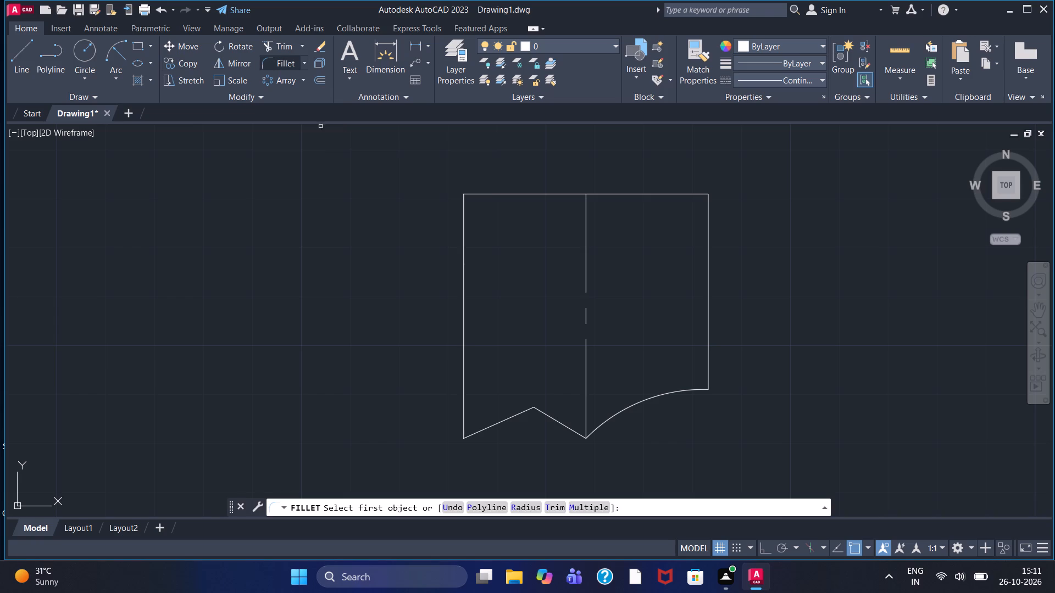
click(531, 507)
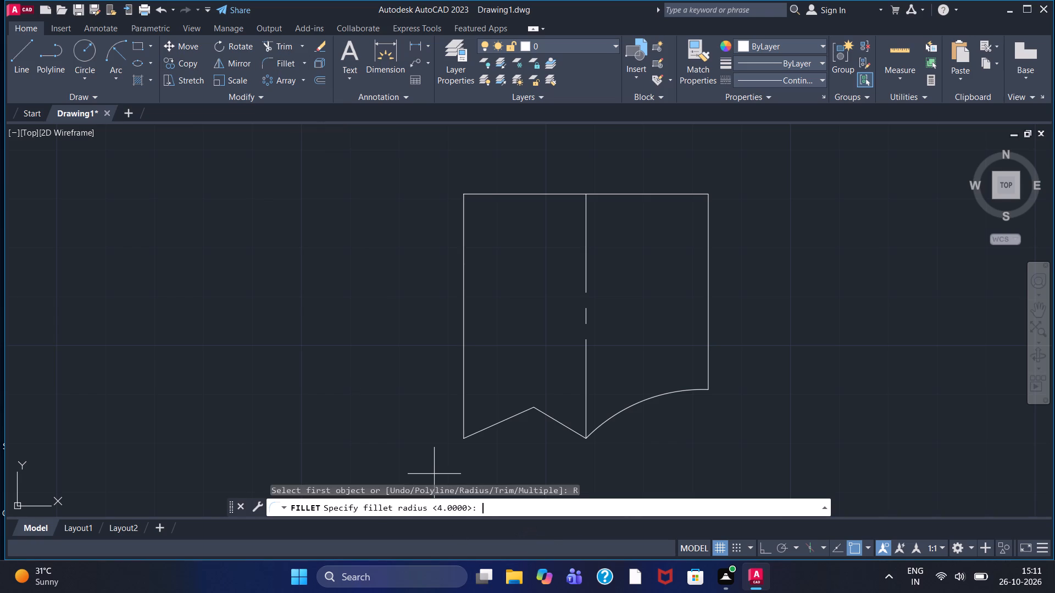
key(3)
key(Return)
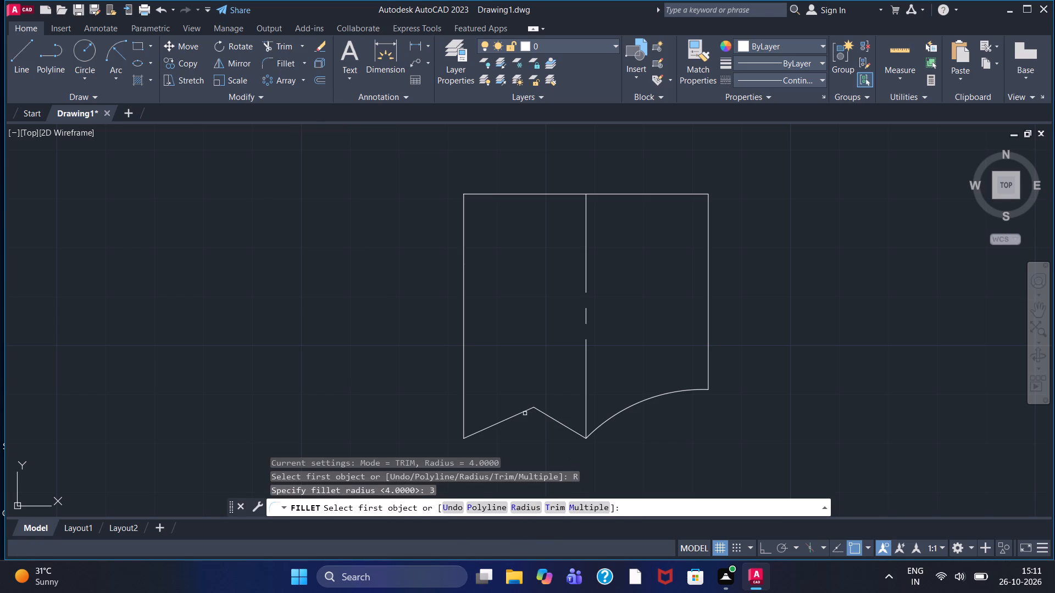
click(524, 413)
click(545, 413)
Draw the hole outline from the top line's midpoint: 5 left, 25 down, 10 right, and freehand up past the top line.
scroll(535, 497, down, 1)
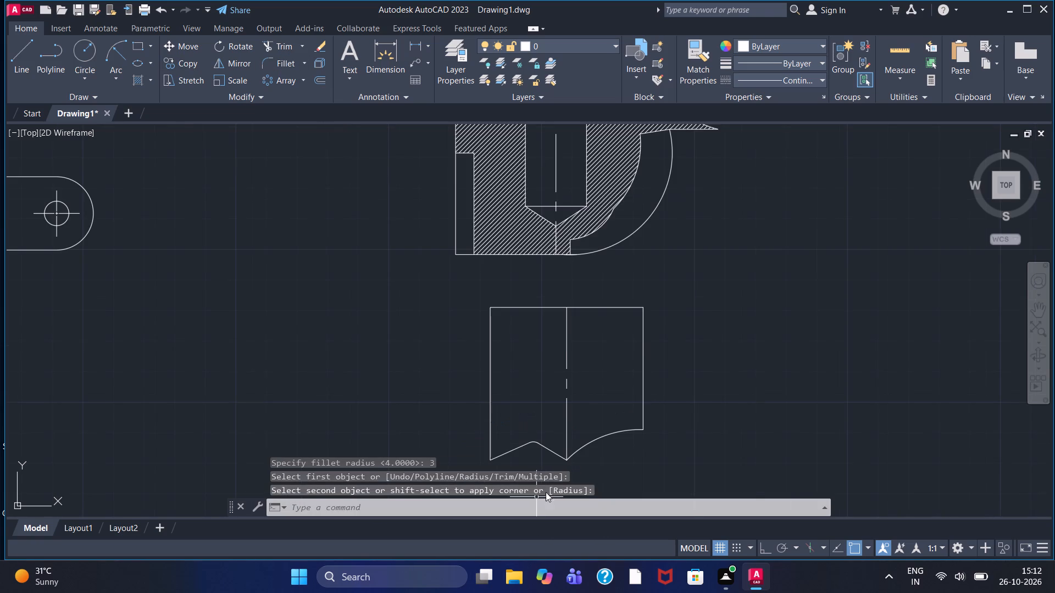
scroll(608, 424, down, 1)
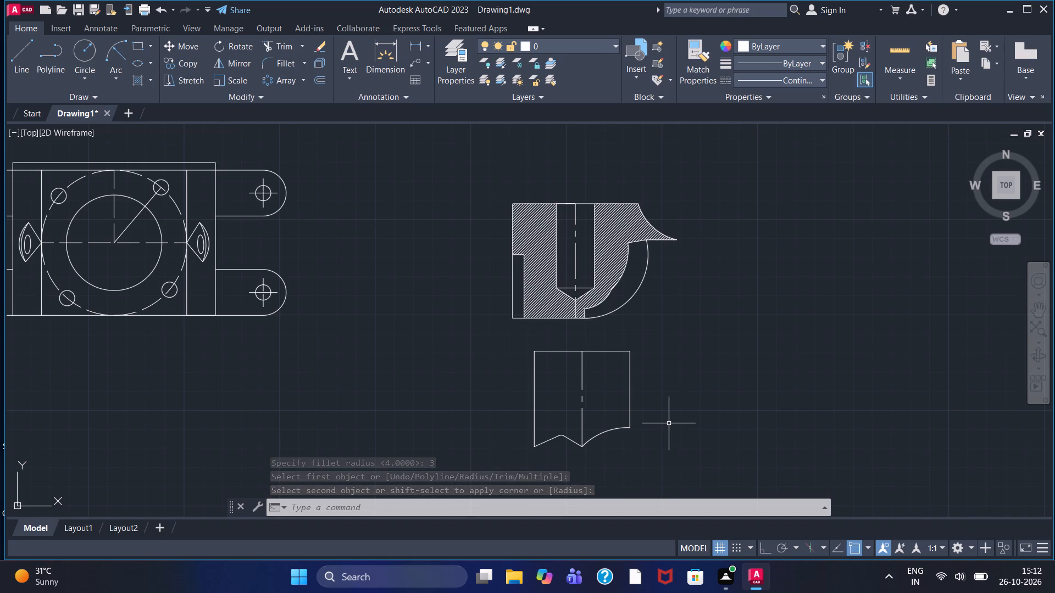
click(32, 54)
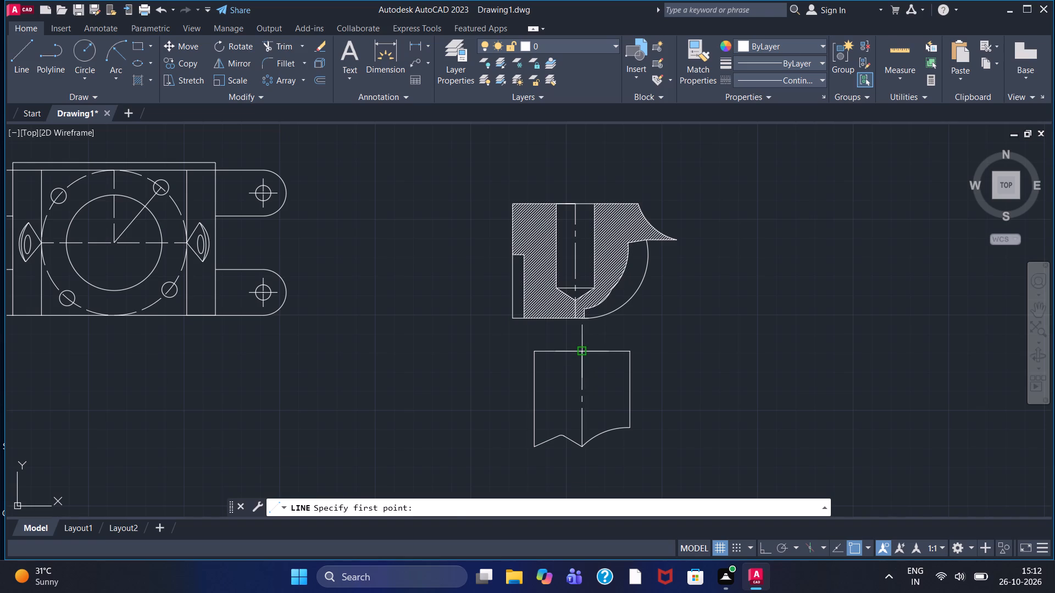
click(582, 354)
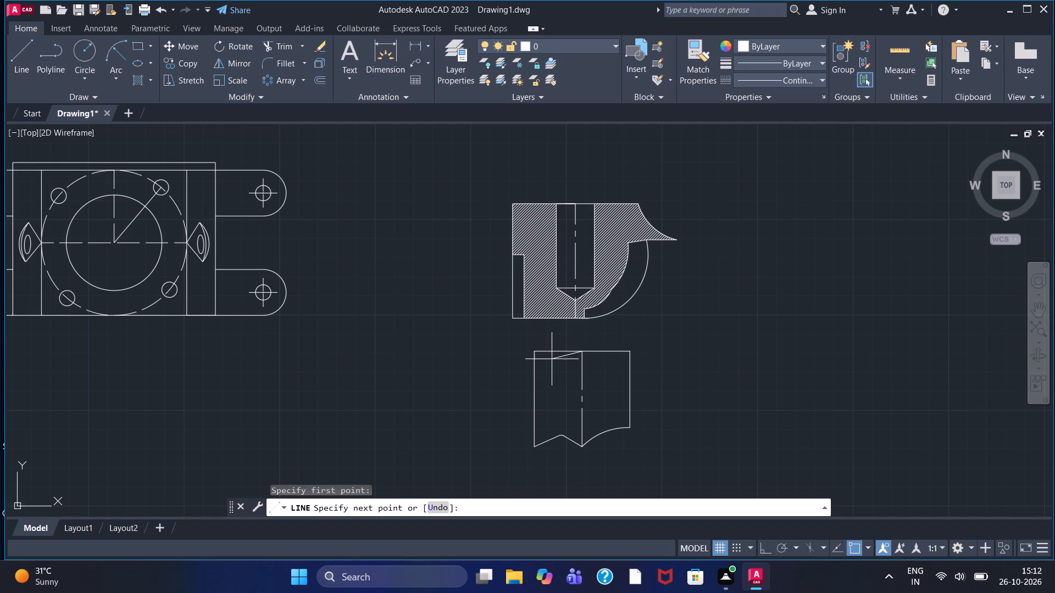
key(F8)
key(5)
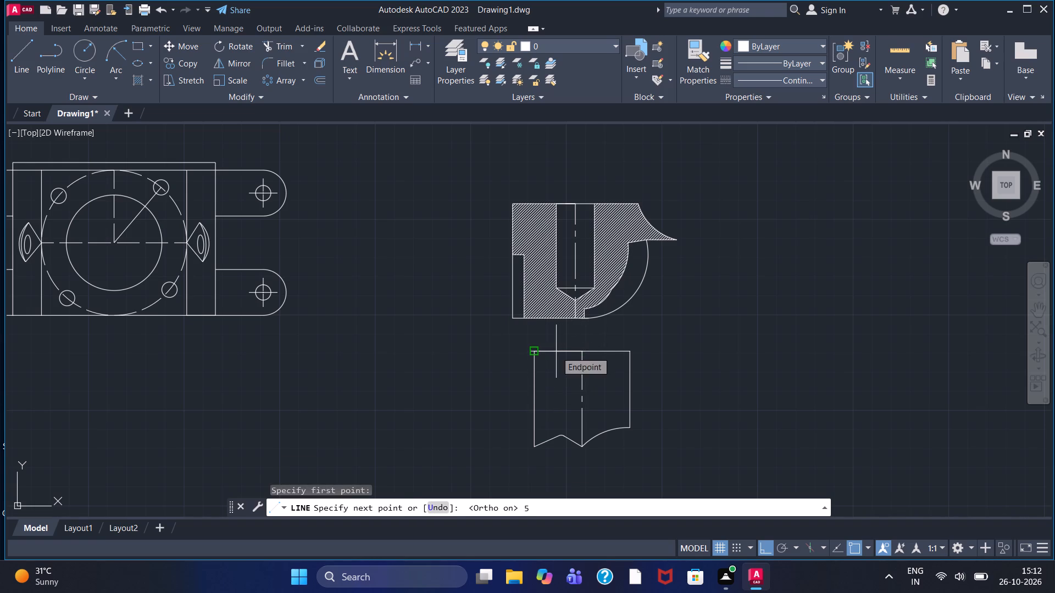
key(Return)
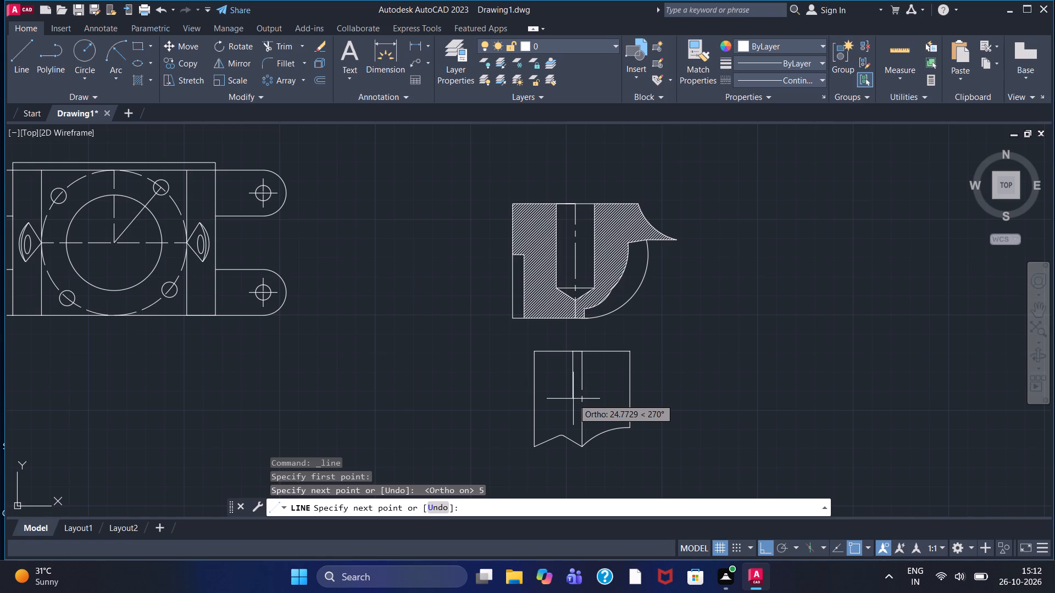
text(25)
key(Return)
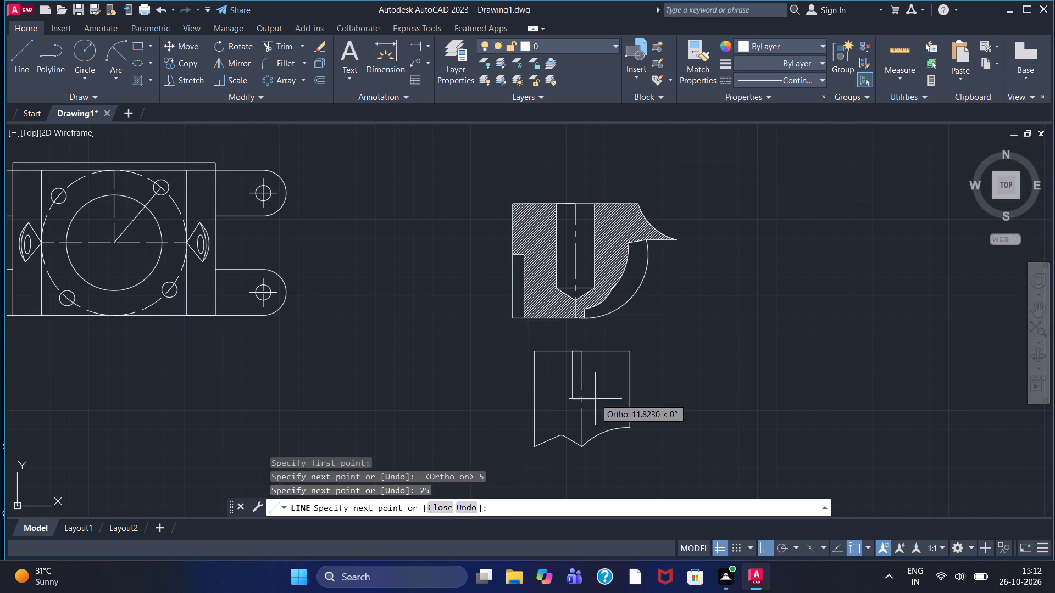
text(10)
key(Return)
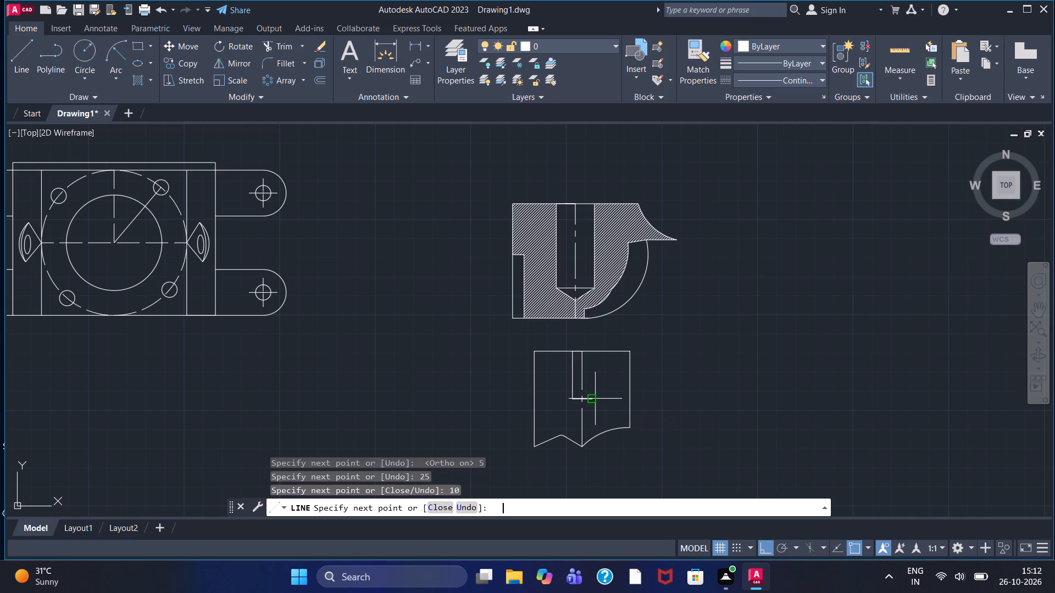
click(598, 337)
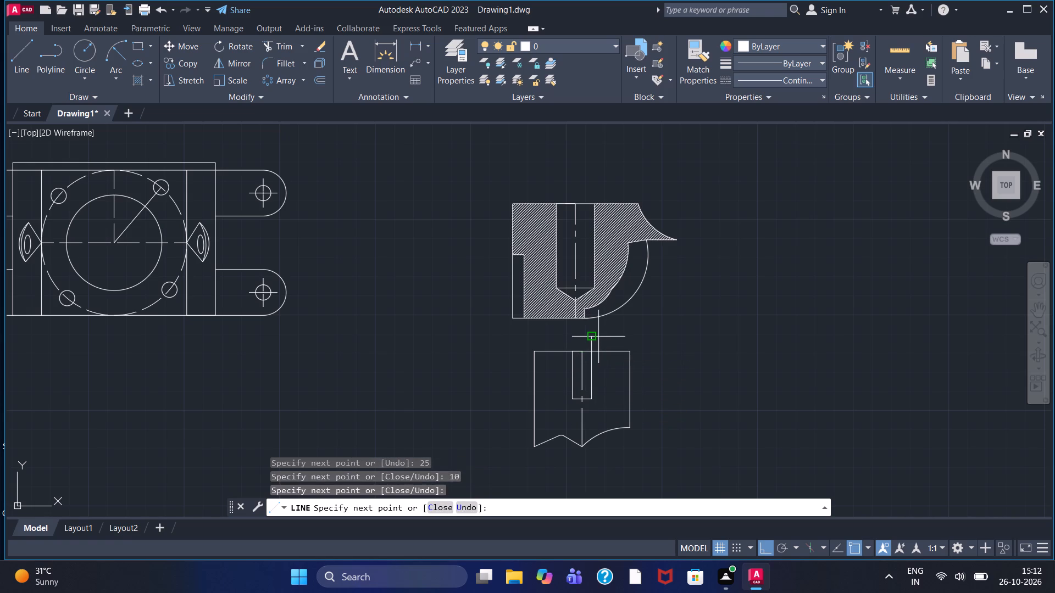
right_click(598, 337)
click(627, 340)
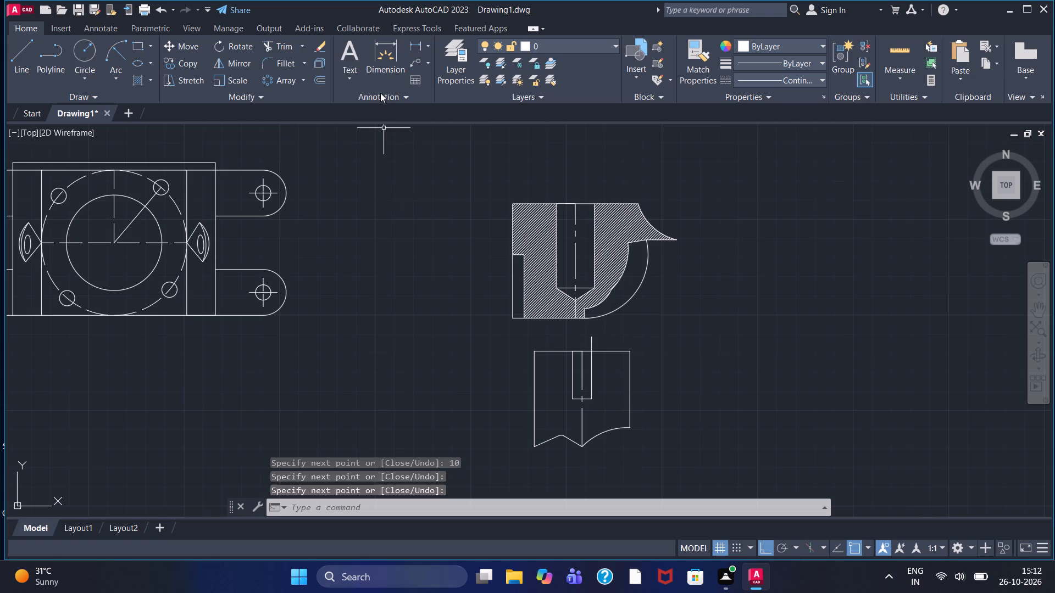
Trim the part of the hole's right side that extends above the view's top line.
click(287, 39)
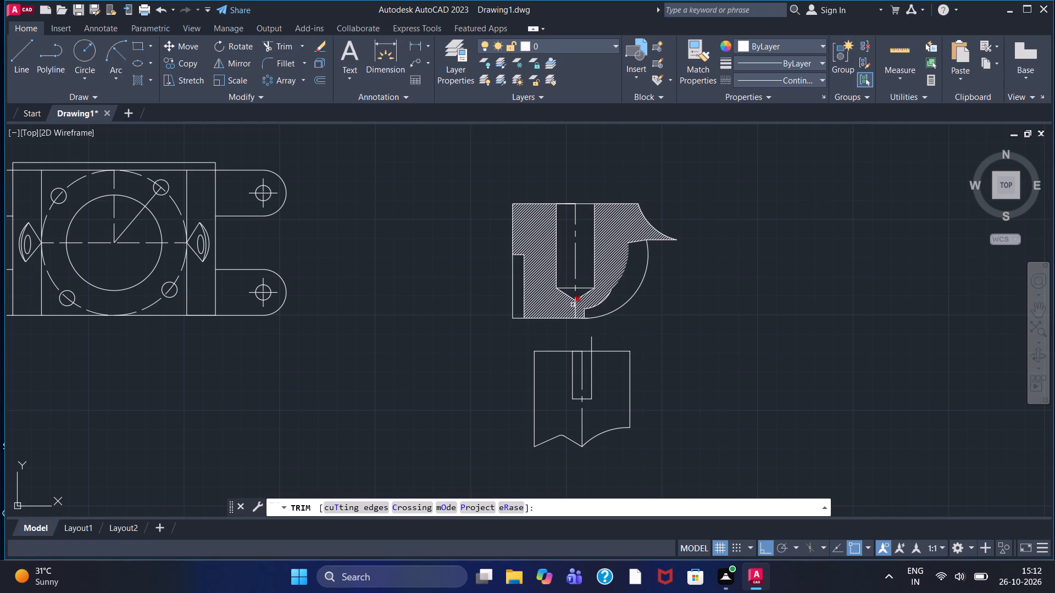
click(590, 340)
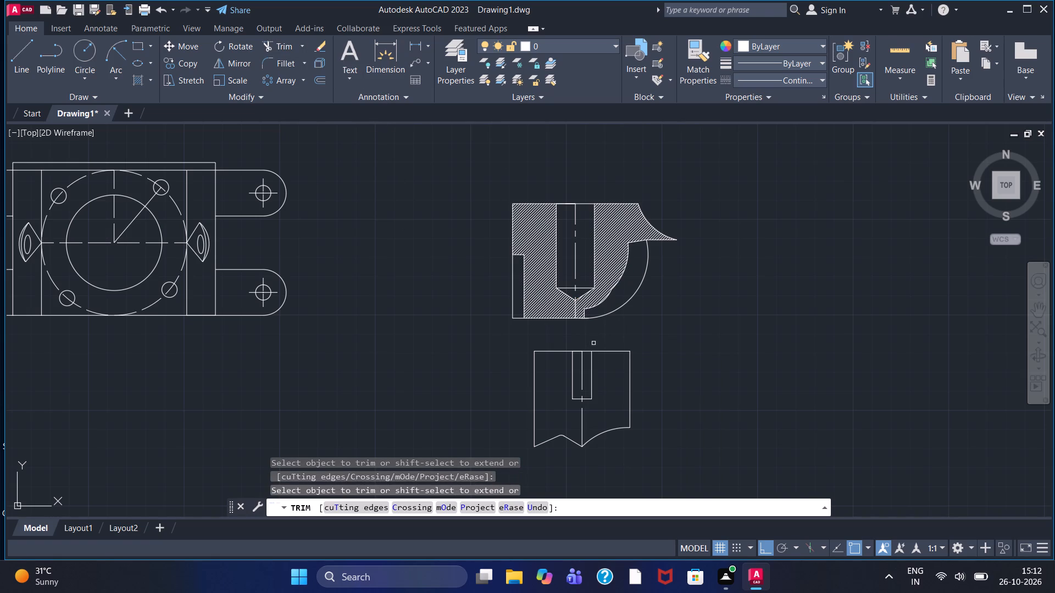
Draw a slanted line from the hole's lower-left corner down to just past the centre line.
scroll(598, 346, down, 1)
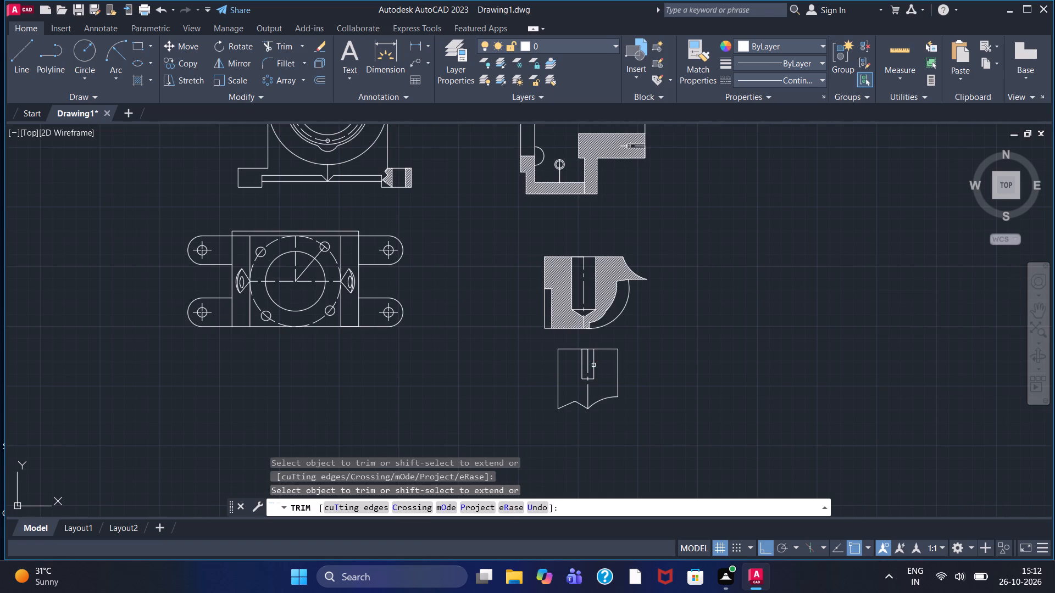
scroll(591, 365, up, 1)
middle_drag(578, 398, 513, 321)
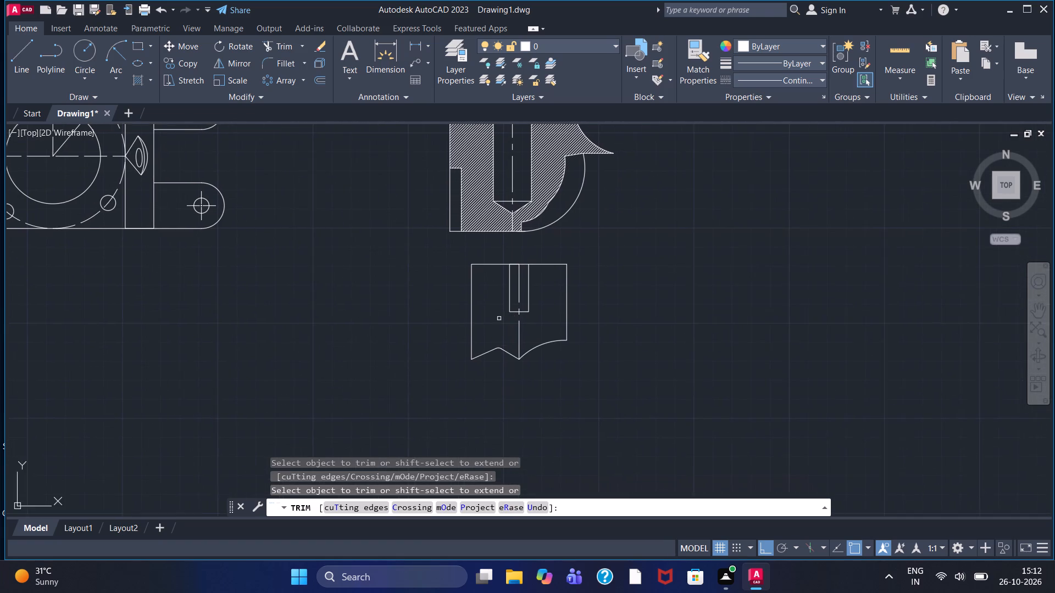
scroll(497, 318, up, 3)
click(20, 48)
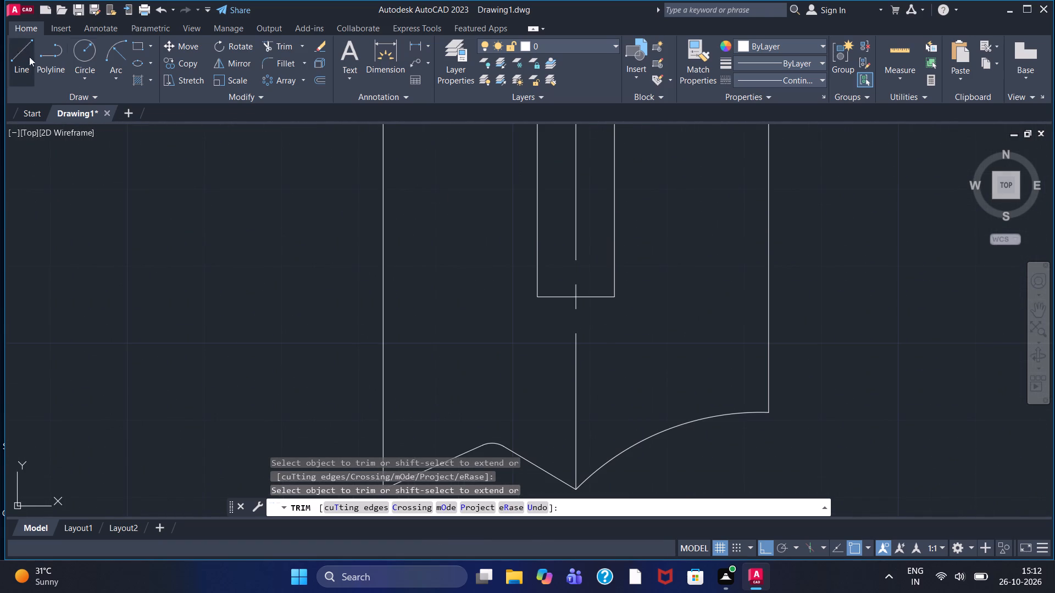
click(535, 300)
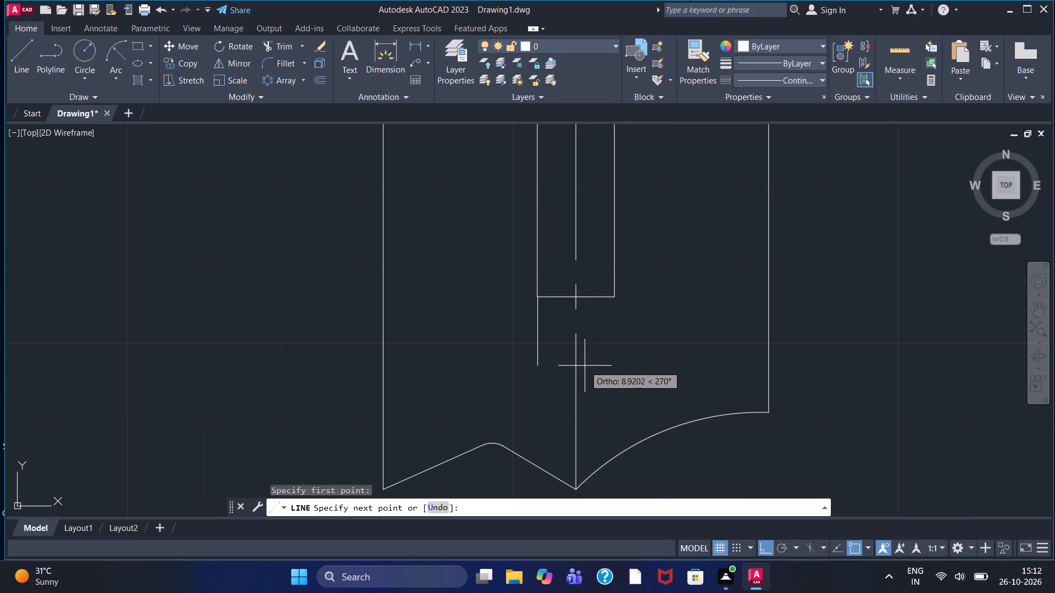
key(F8)
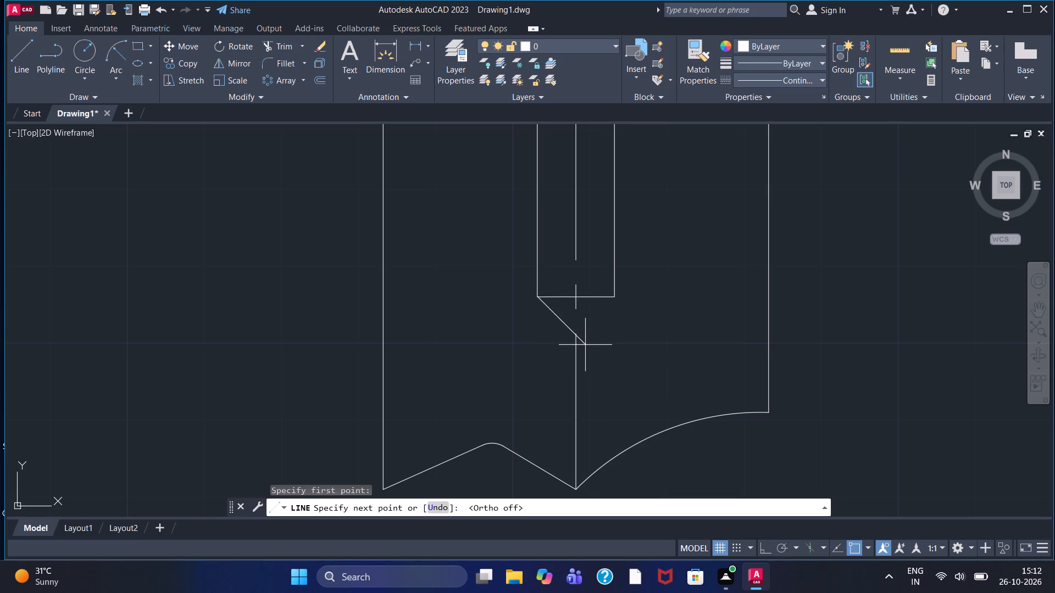
click(585, 345)
right_click(585, 343)
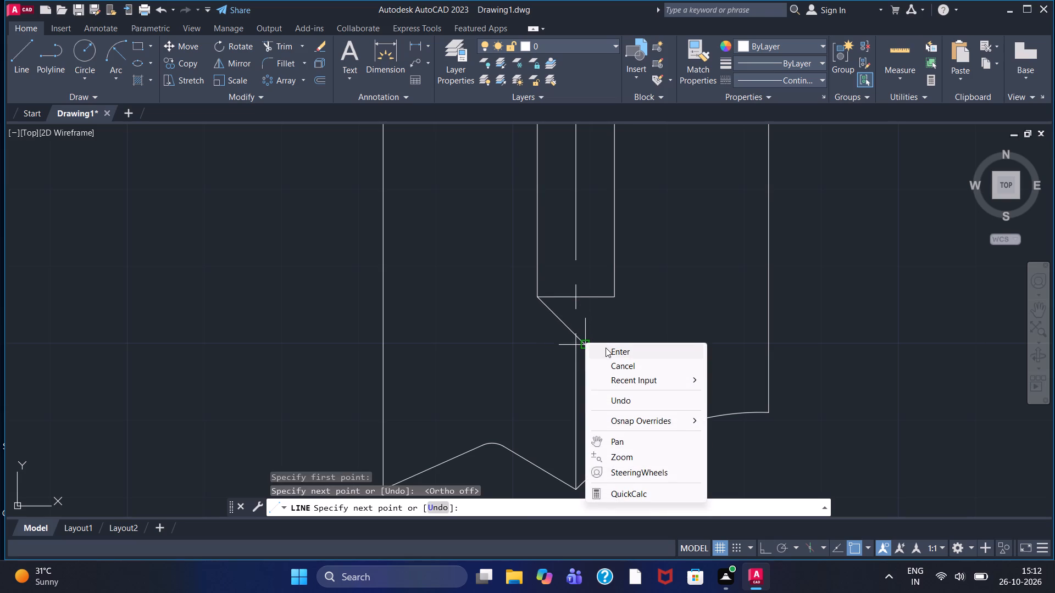
click(606, 348)
Trim the end of the slanted line that extends past the centre line.
click(291, 47)
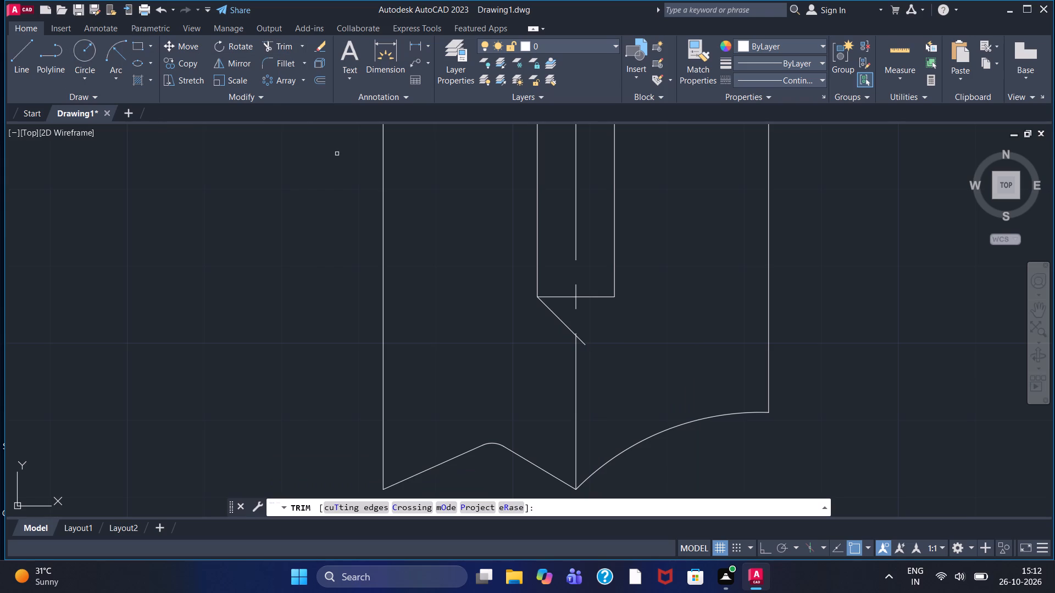
scroll(579, 328, up, 2)
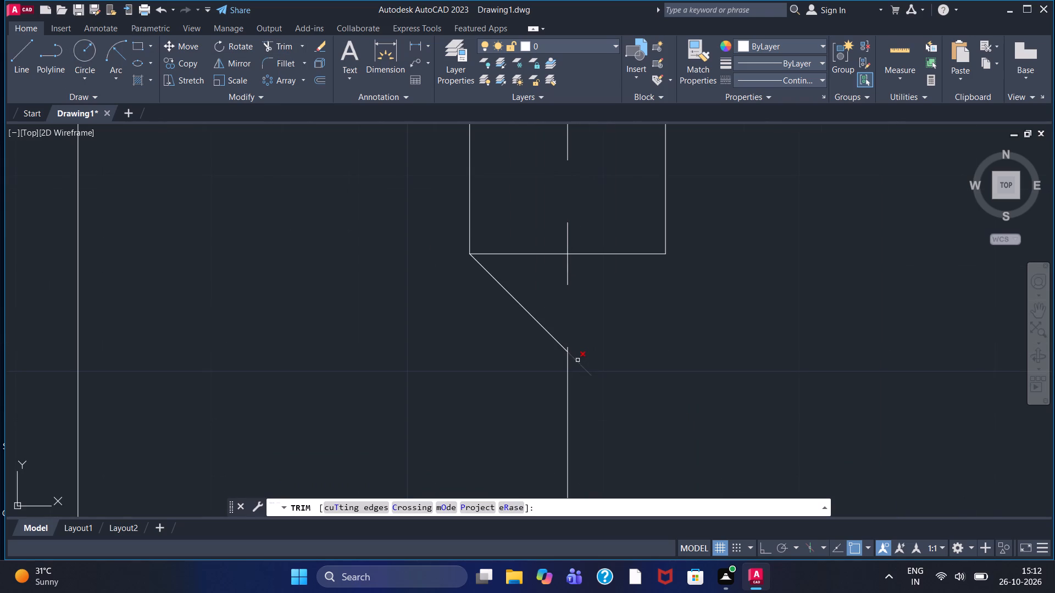
click(578, 361)
Complete the hole's conical tip with a line from the slanted line's lower end to the hole's lower-right corner.
click(15, 49)
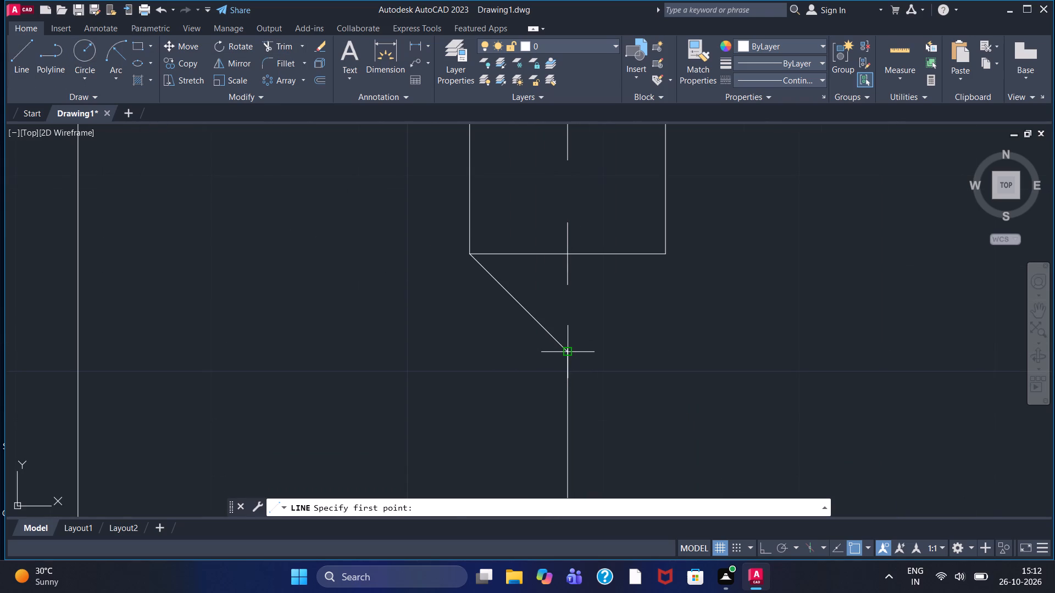
drag(565, 355, 578, 344)
click(665, 254)
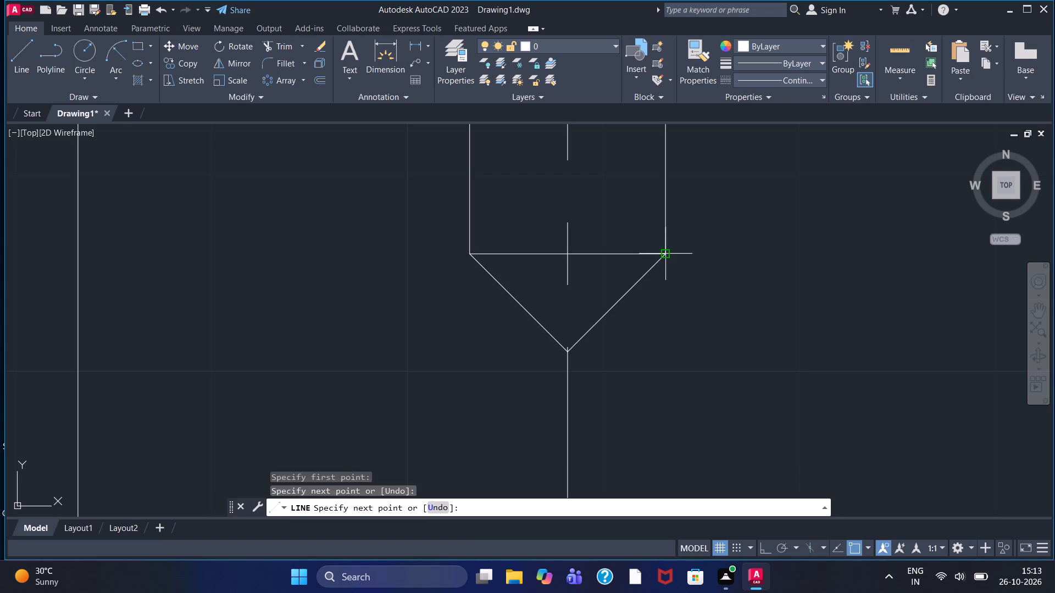
key(Escape)
With Ortho on, draw a vertical line between the hole and the view's right side, extending beyond the top line and bottom arc.
scroll(736, 334, down, 2)
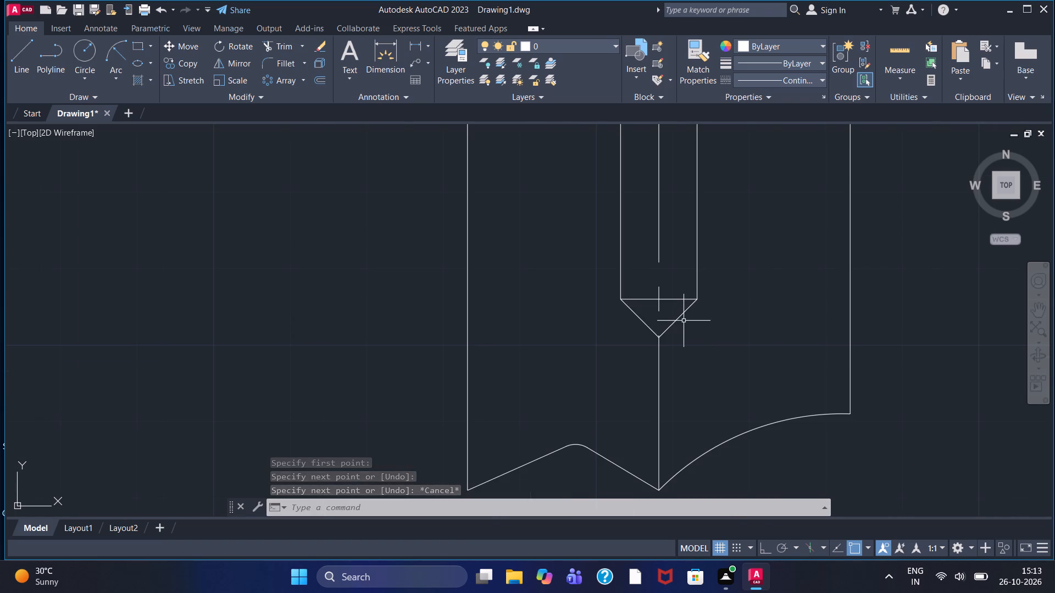
scroll(573, 311, down, 1)
middle_drag(563, 320, 484, 324)
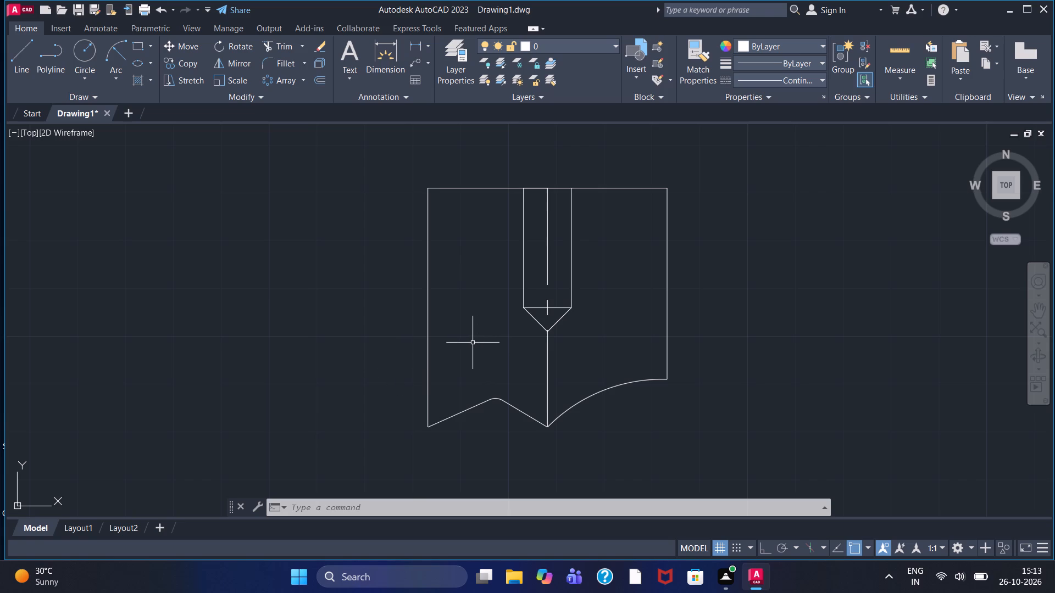
click(26, 44)
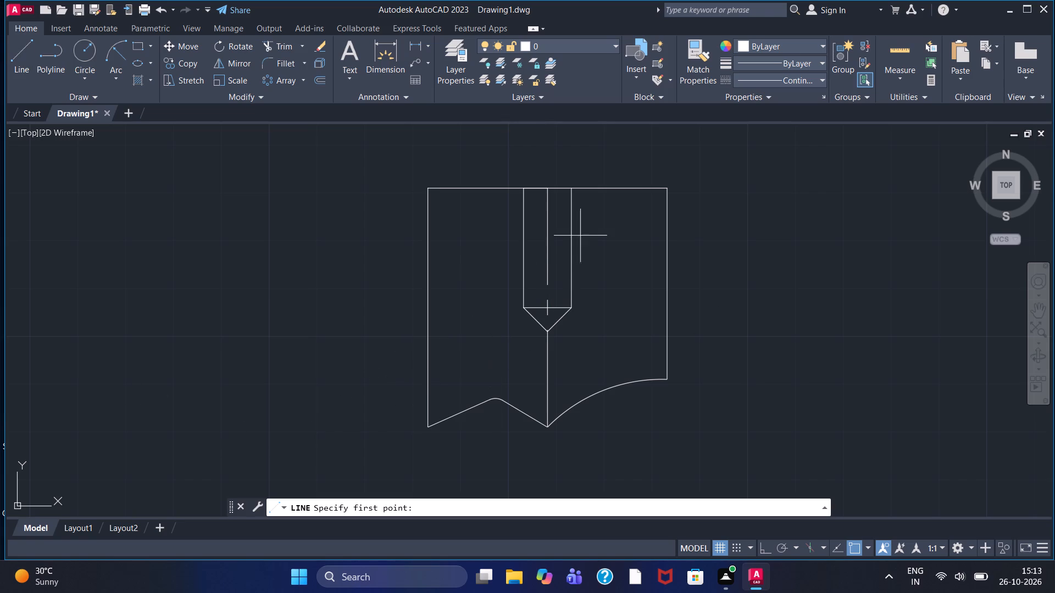
click(602, 173)
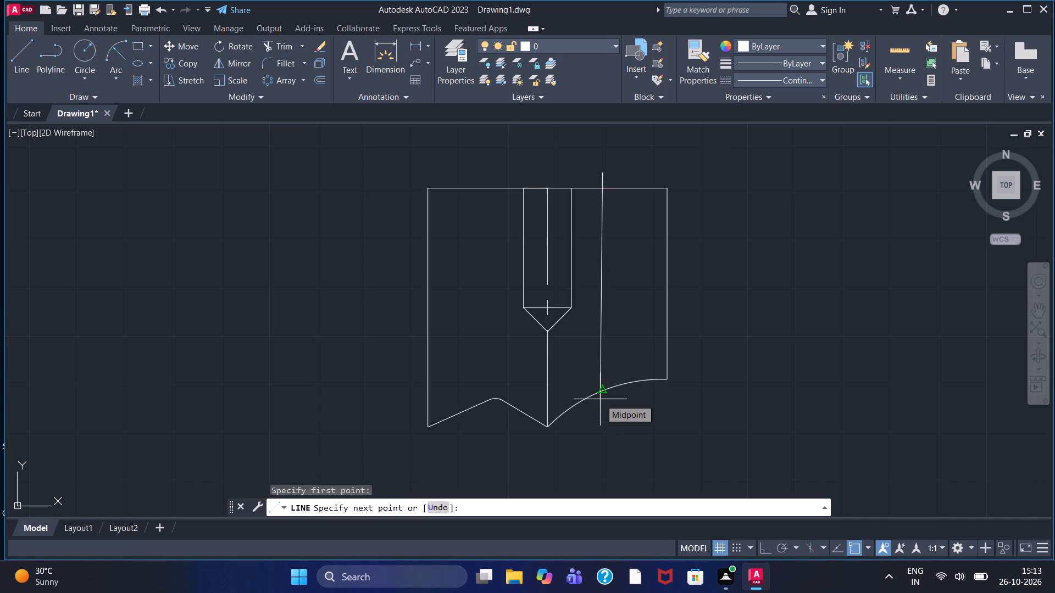
key(F8)
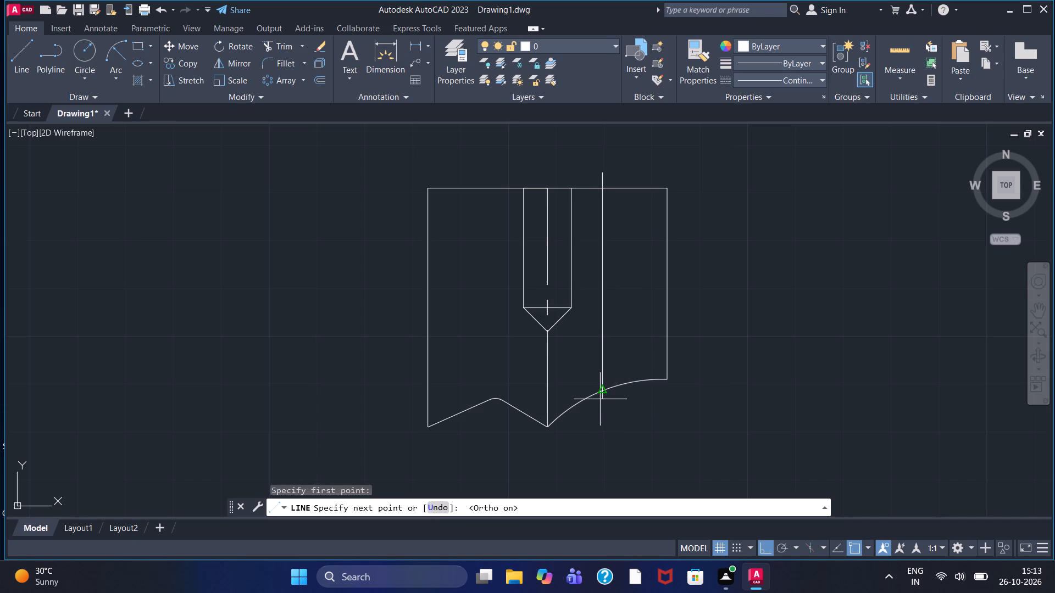
click(595, 420)
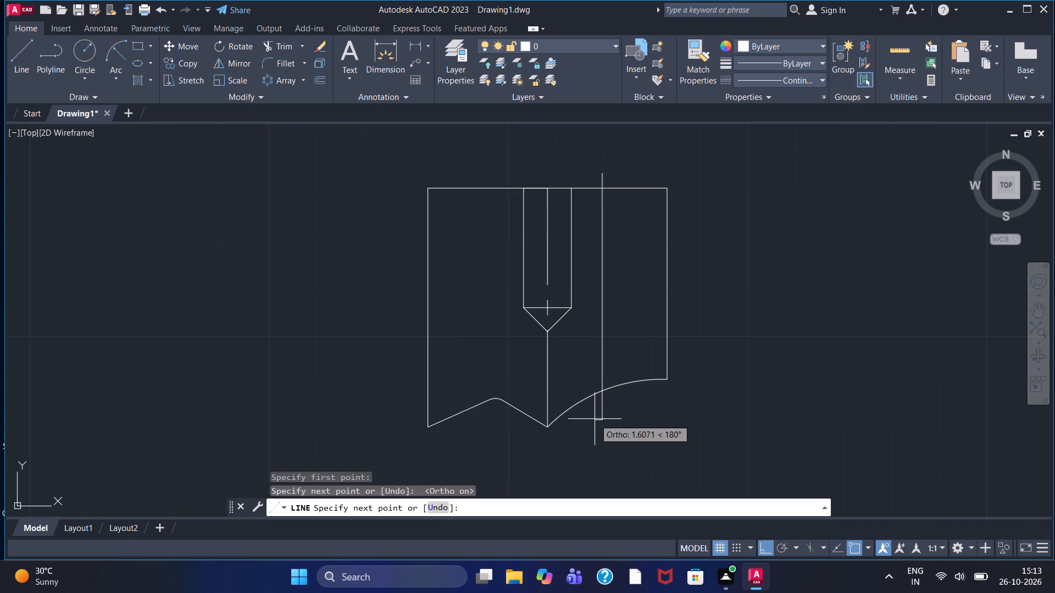
right_click(595, 418)
click(630, 260)
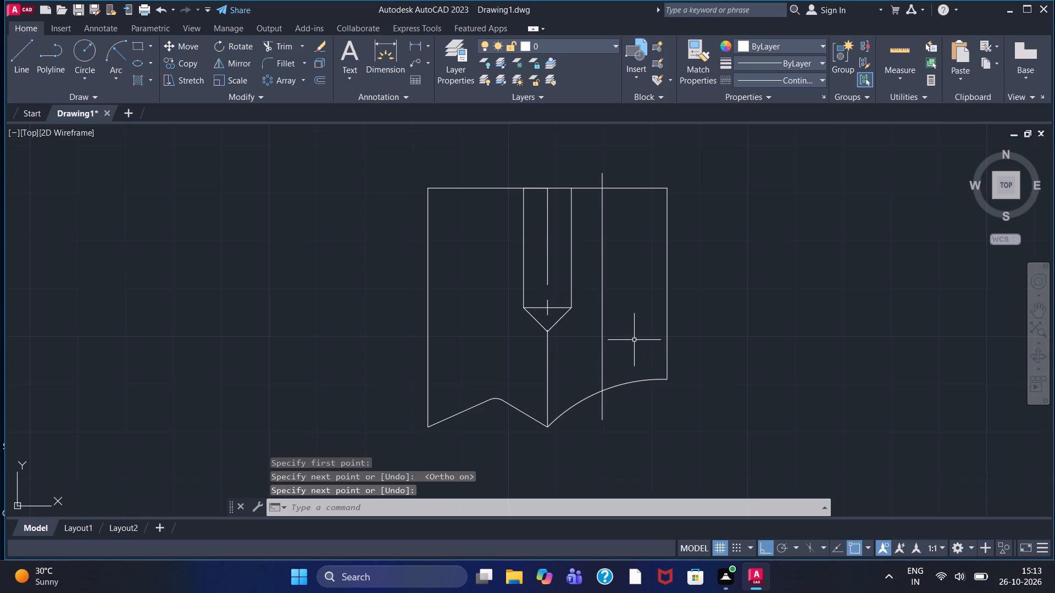
Draw a horizontal line from the new vertical line's midpoint to just past the view's right side.
click(20, 52)
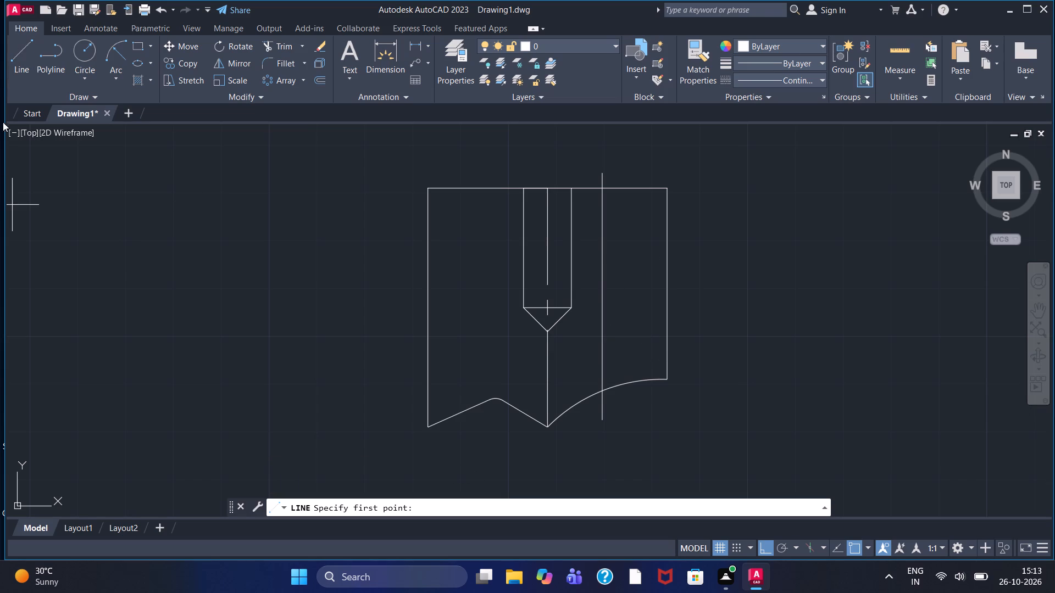
click(599, 298)
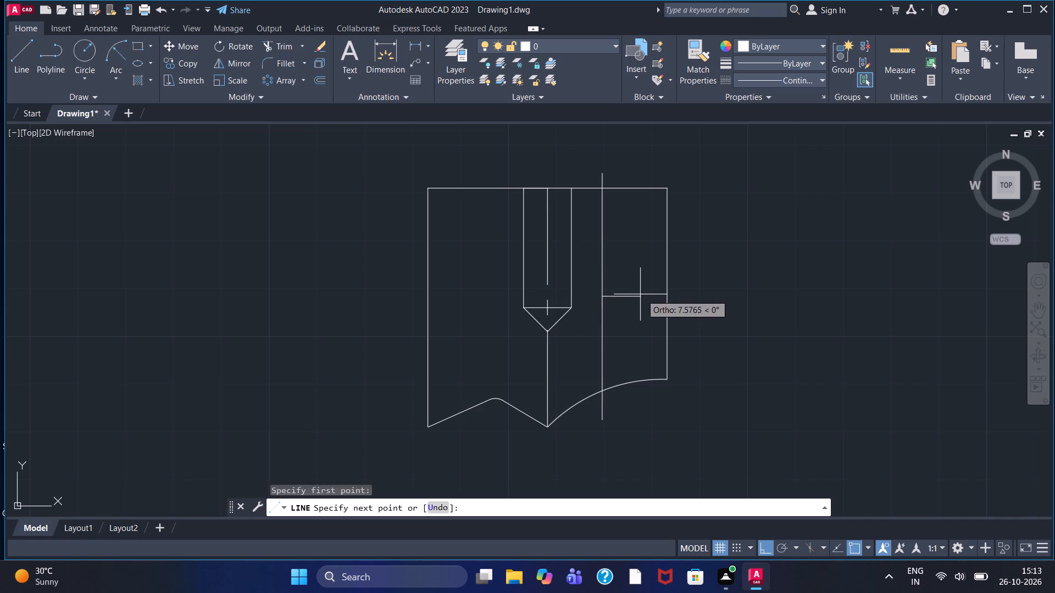
click(688, 285)
right_click(688, 284)
click(698, 290)
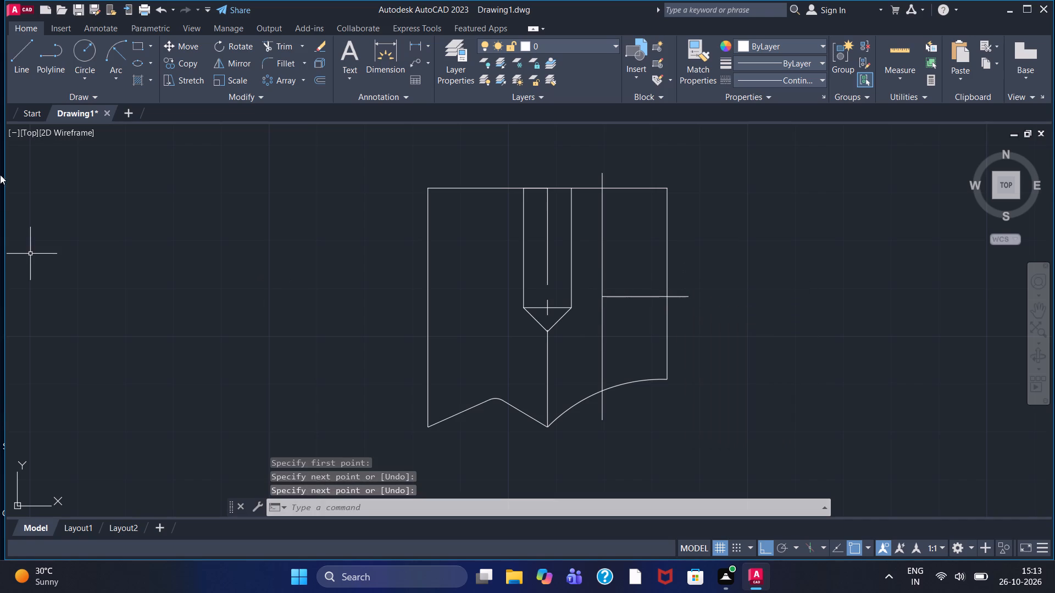
Trim the horizontal line's end beyond the right side and the vertical line's end below the bottom arc.
click(13, 69)
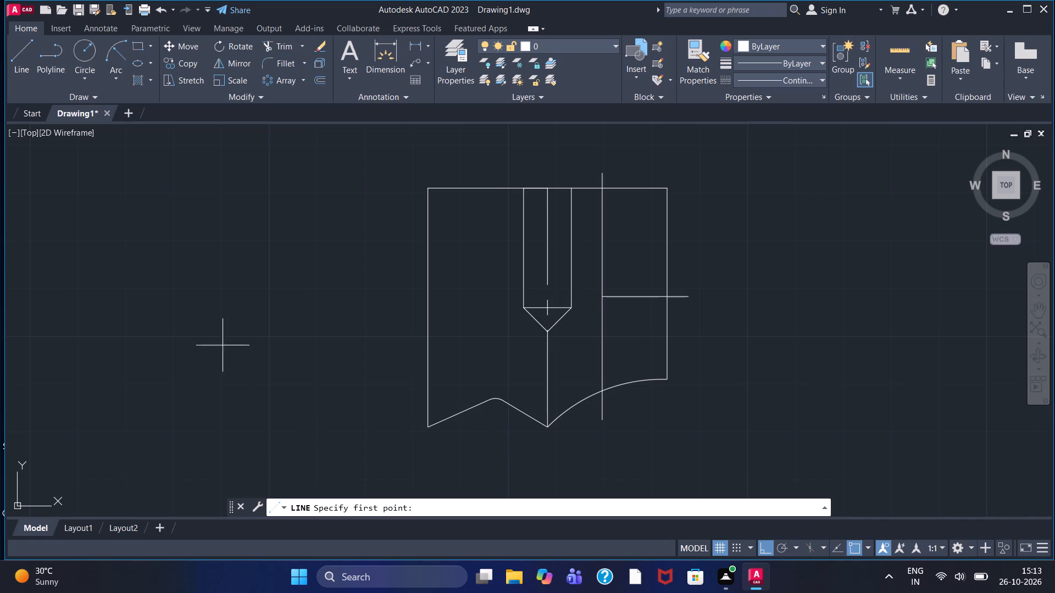
click(280, 44)
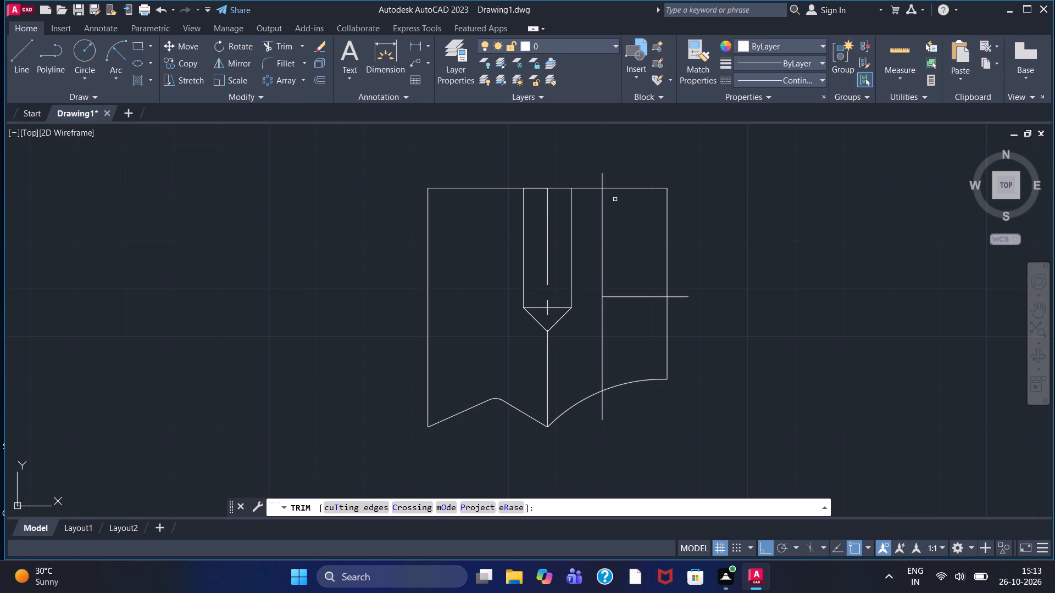
click(680, 295)
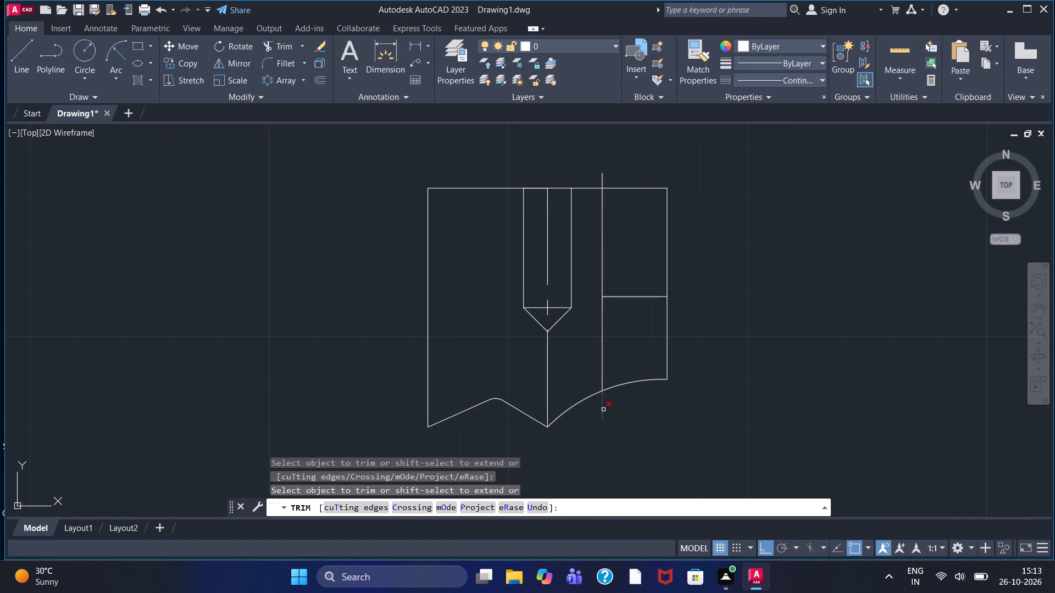
click(603, 410)
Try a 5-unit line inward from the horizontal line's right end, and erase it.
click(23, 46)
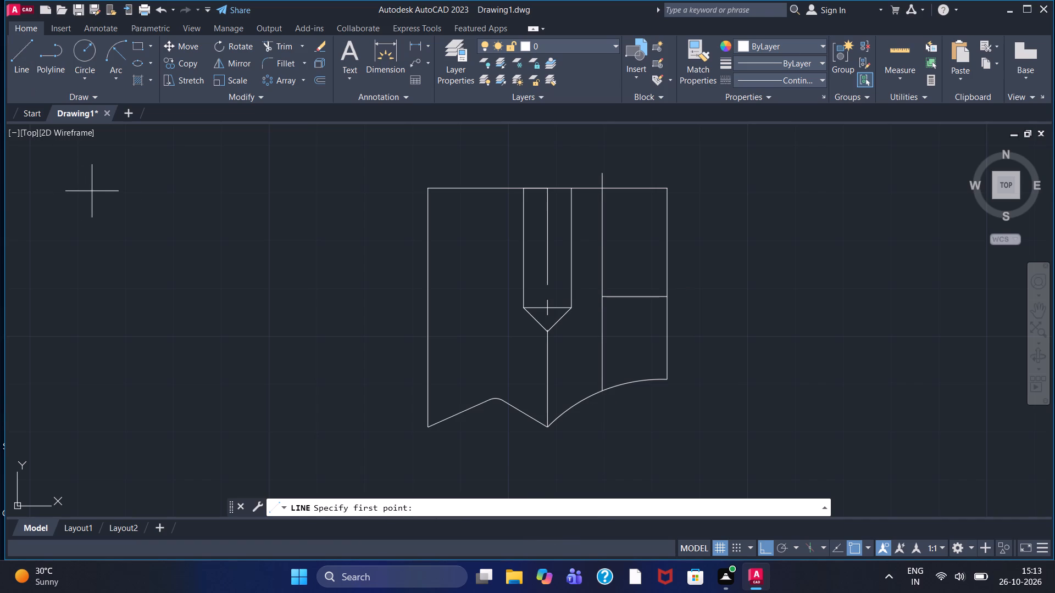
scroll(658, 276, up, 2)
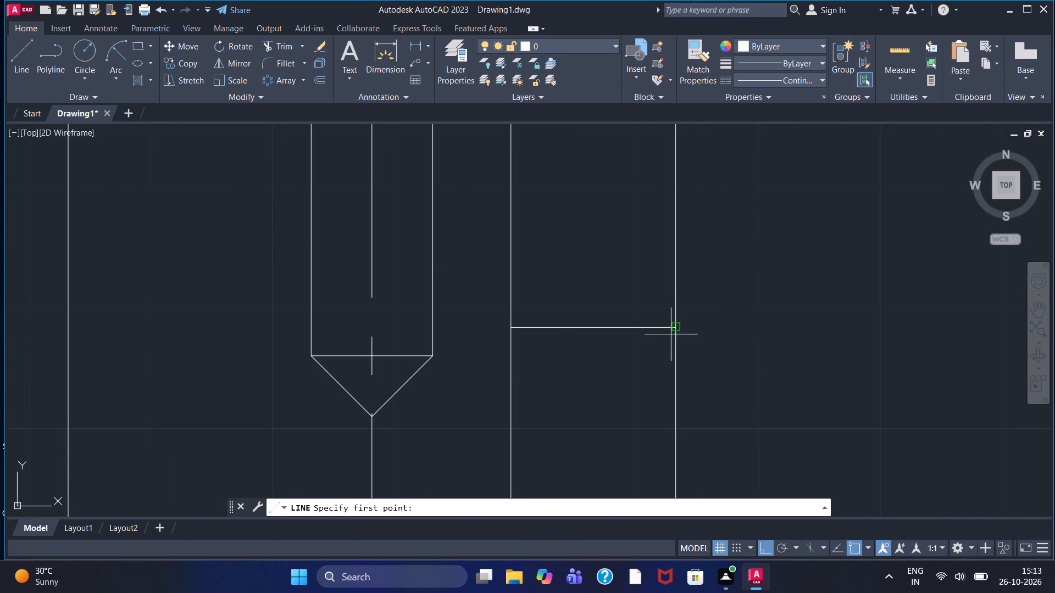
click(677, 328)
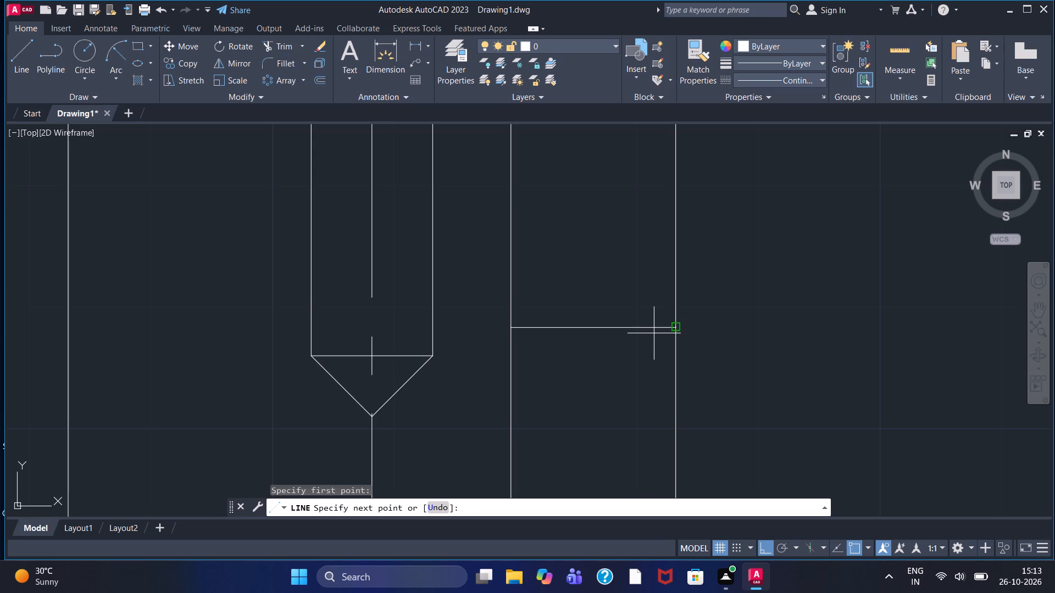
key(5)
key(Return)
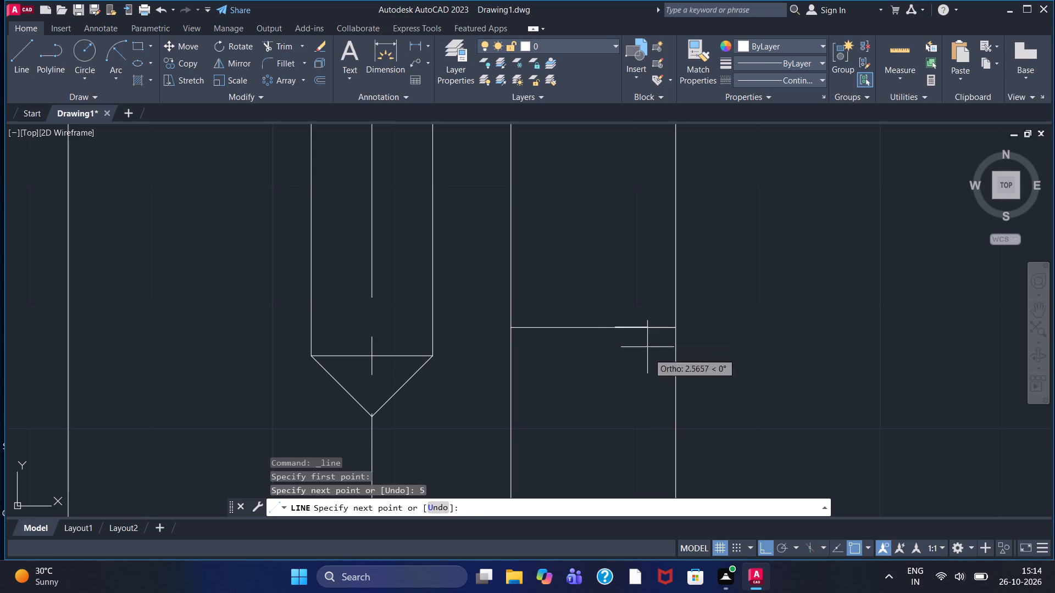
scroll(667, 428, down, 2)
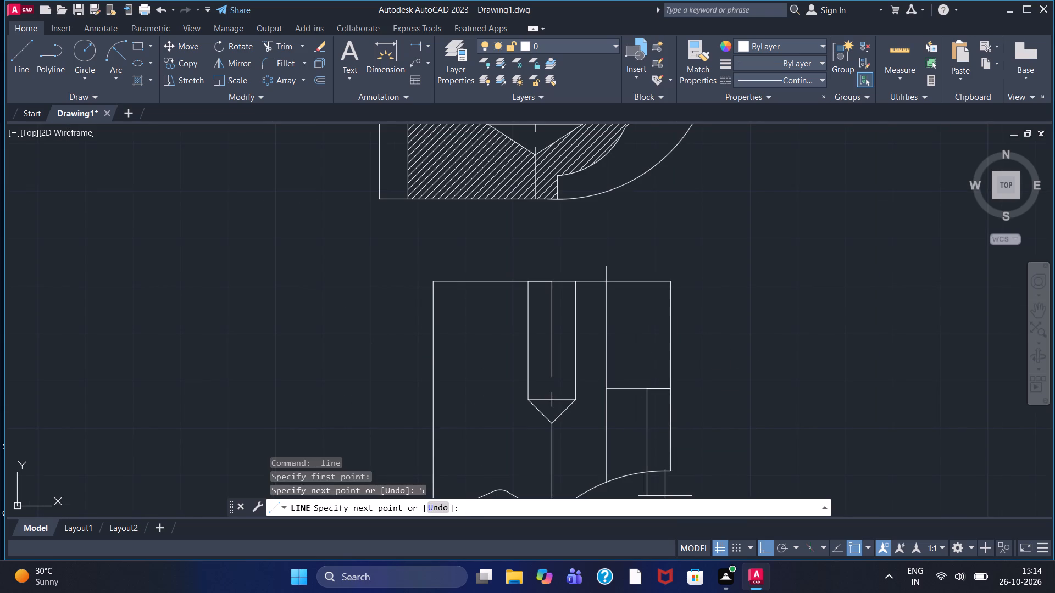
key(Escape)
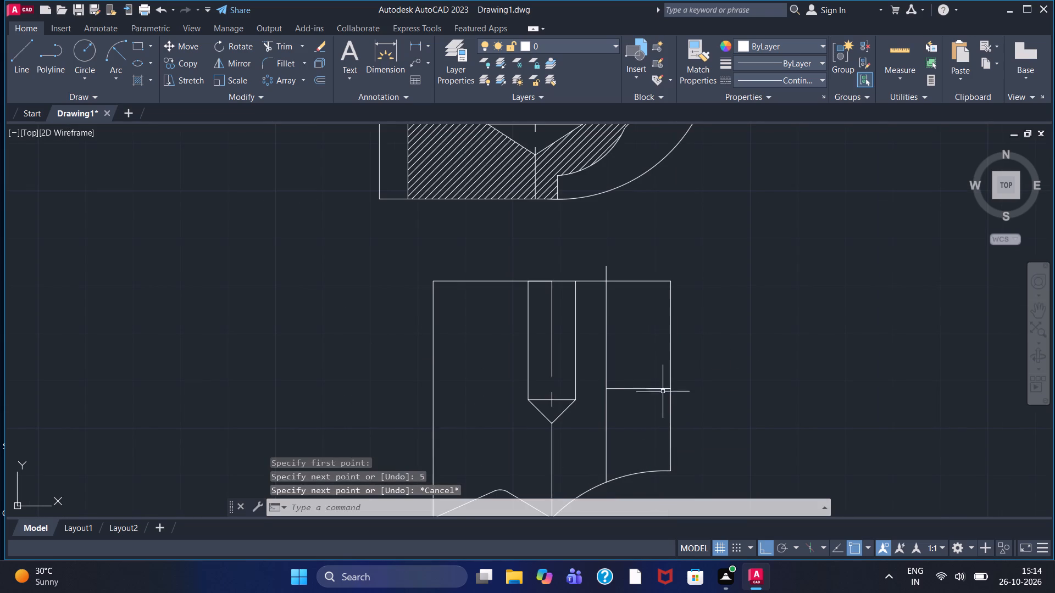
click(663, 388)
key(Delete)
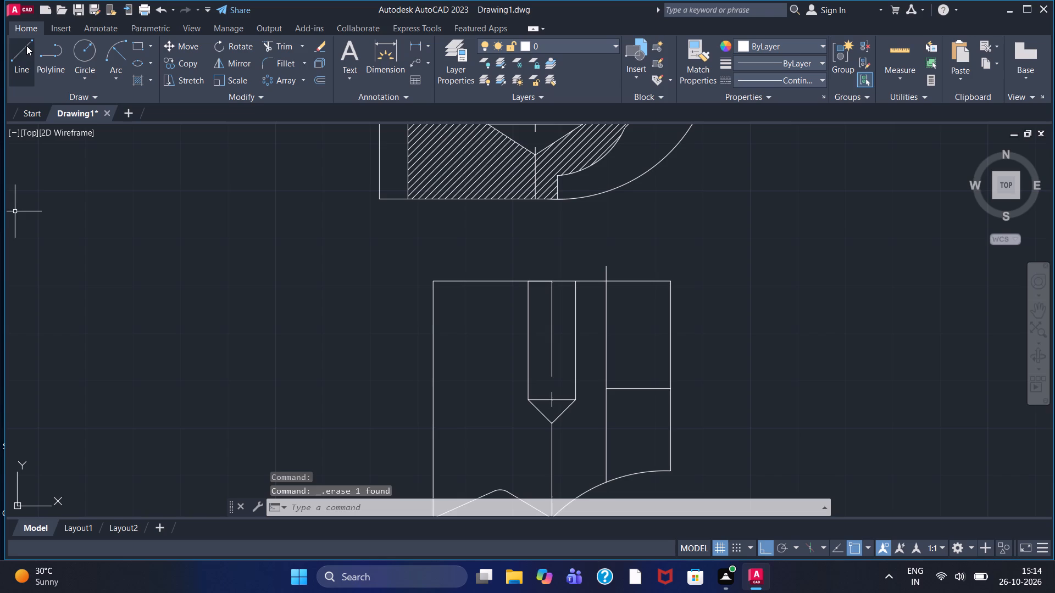
Draw a line 2 units inward from the horizontal line's right end, continuing vertically down to just past the bottom arc.
click(25, 51)
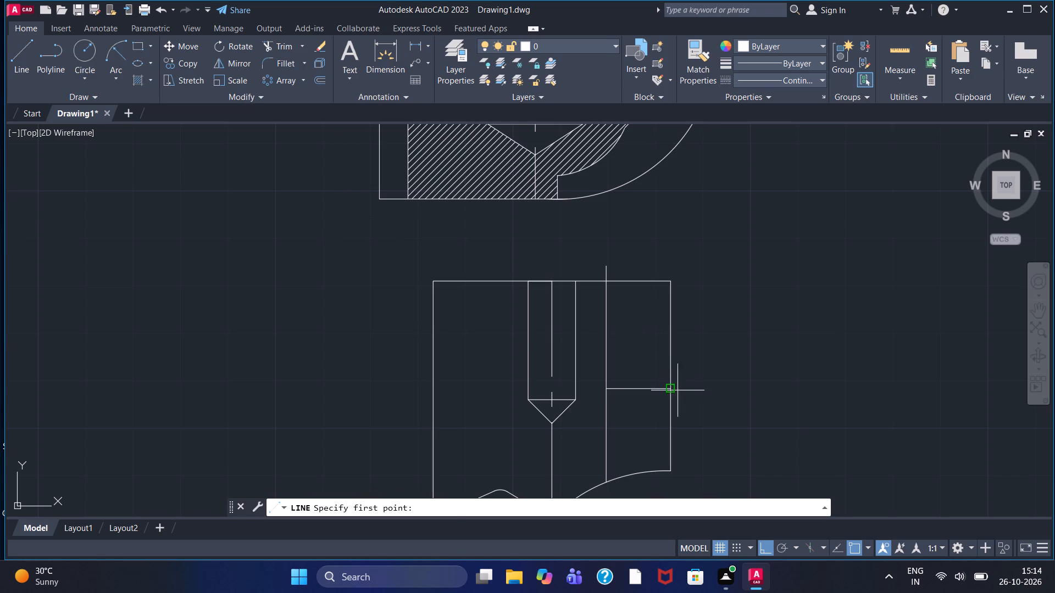
click(674, 391)
key(2)
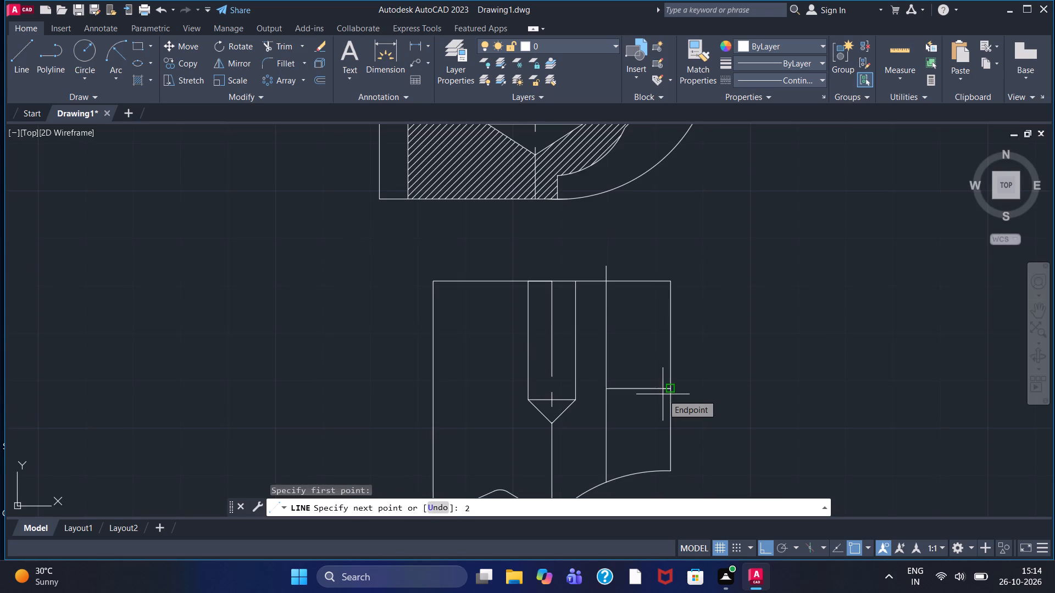
key(Return)
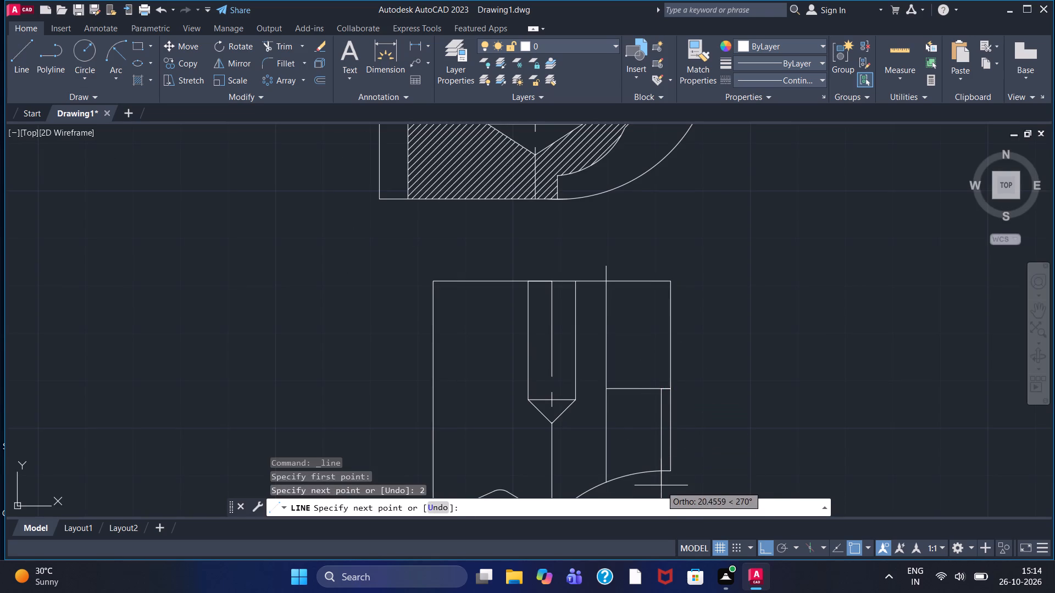
middle_drag(661, 485, 650, 392)
click(647, 398)
right_click(646, 396)
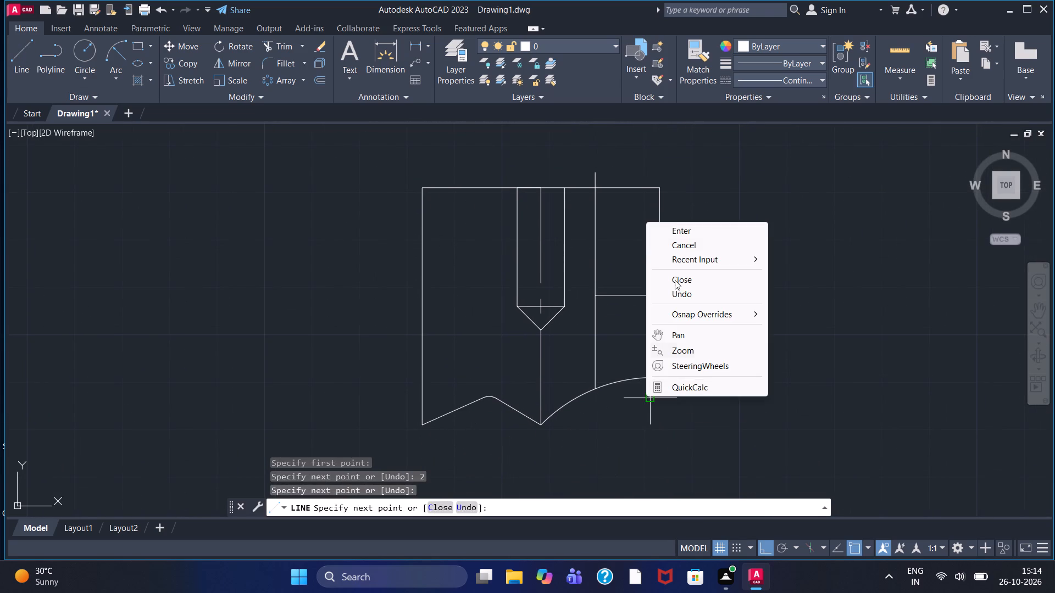
click(690, 224)
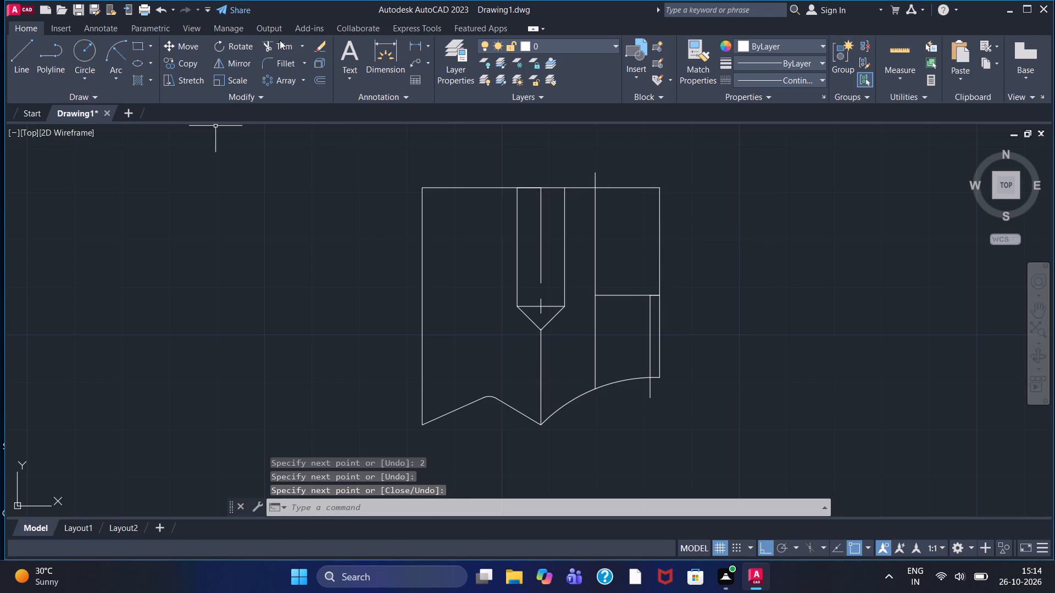
Trim the part of the new inner vertical line that extends below the bottom arc.
click(280, 40)
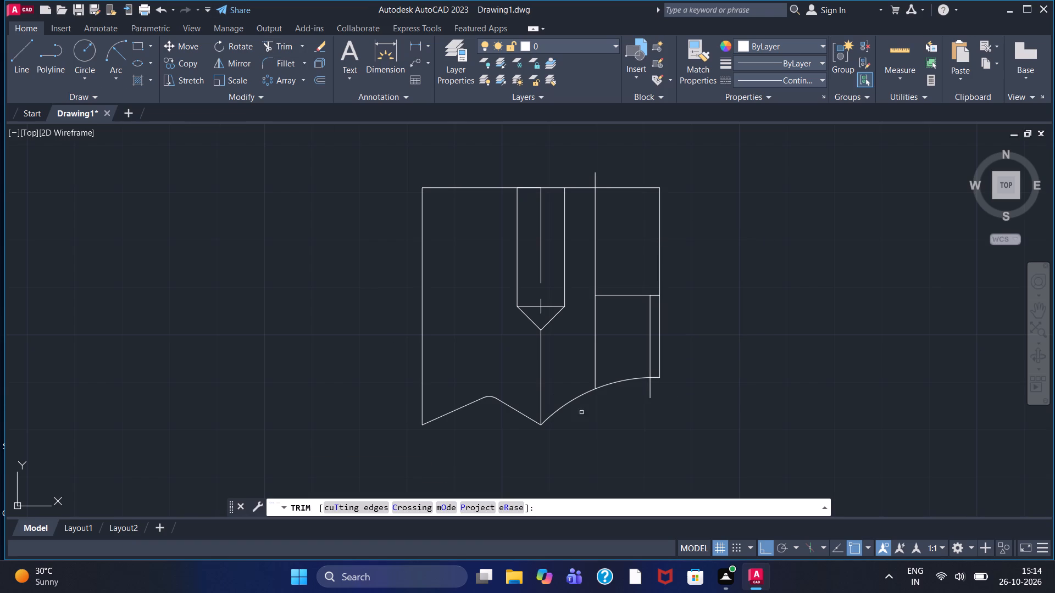
click(649, 387)
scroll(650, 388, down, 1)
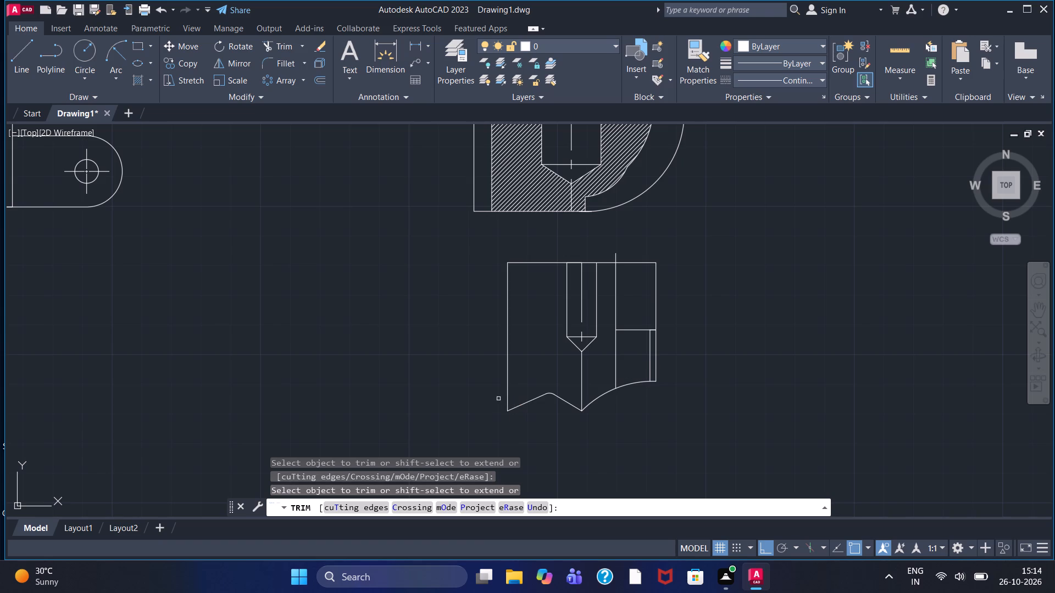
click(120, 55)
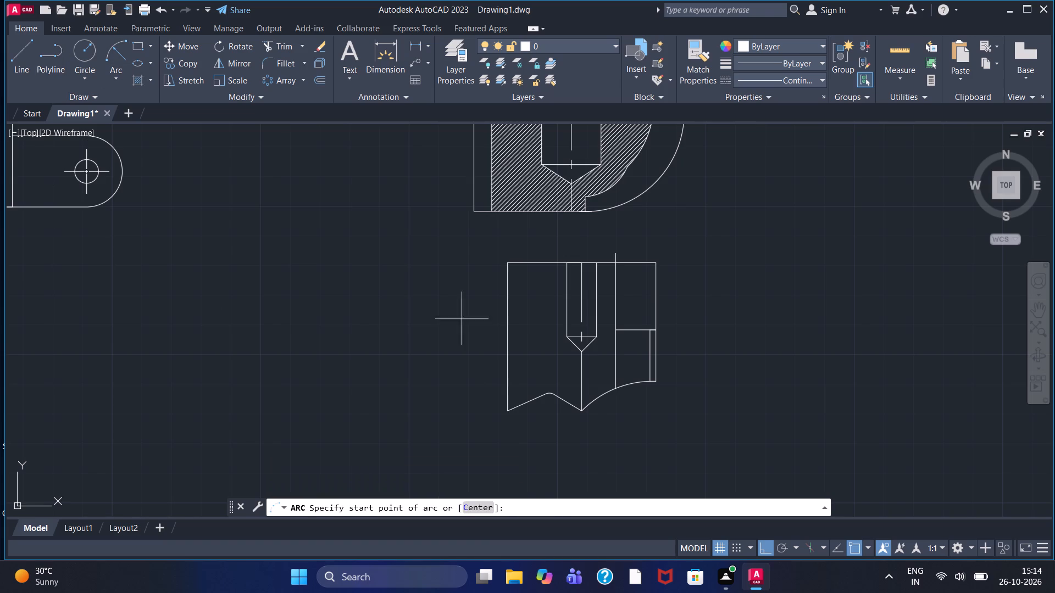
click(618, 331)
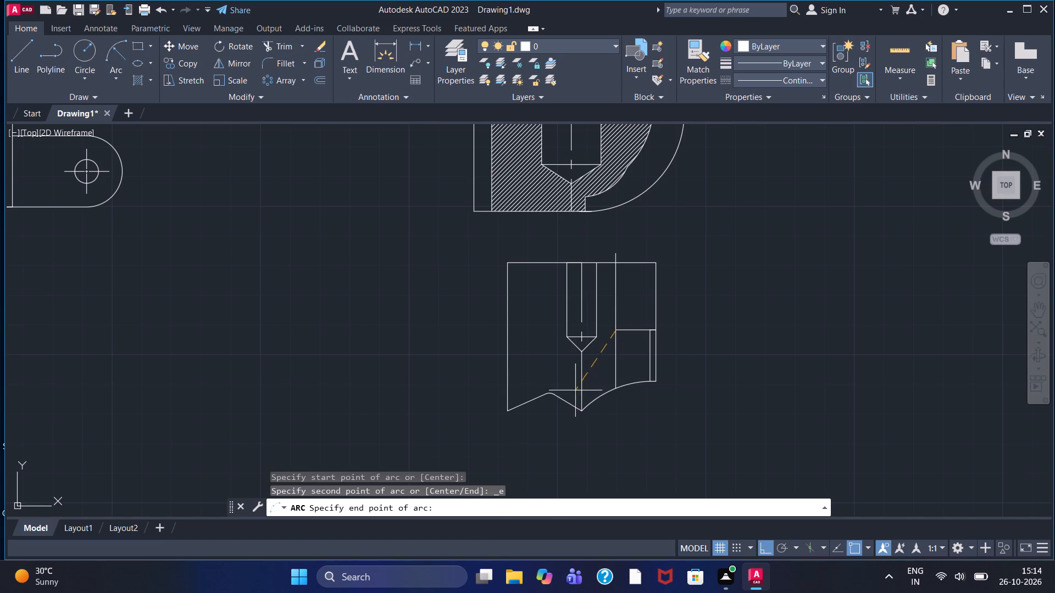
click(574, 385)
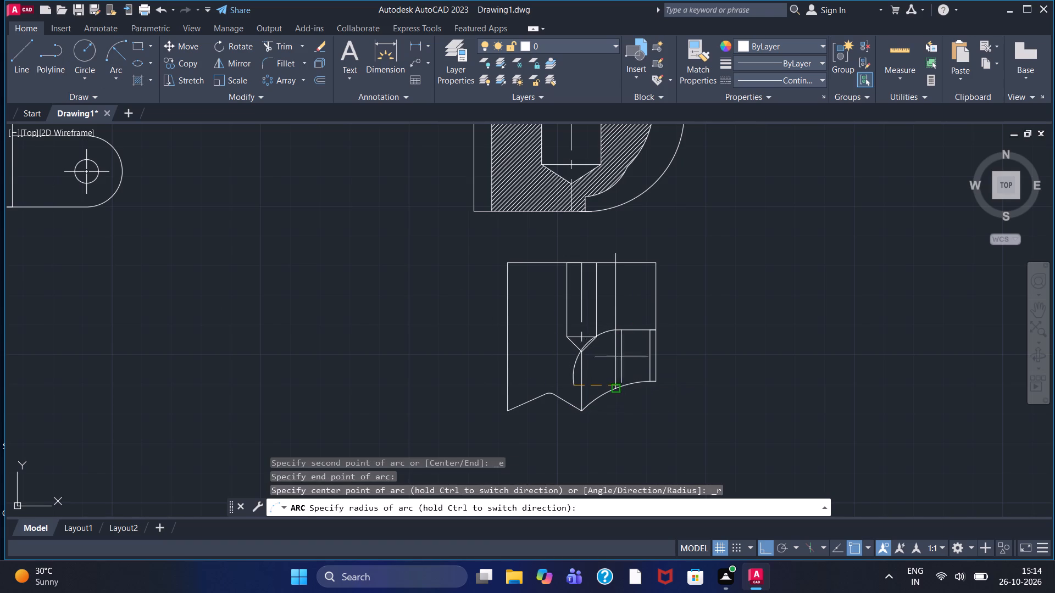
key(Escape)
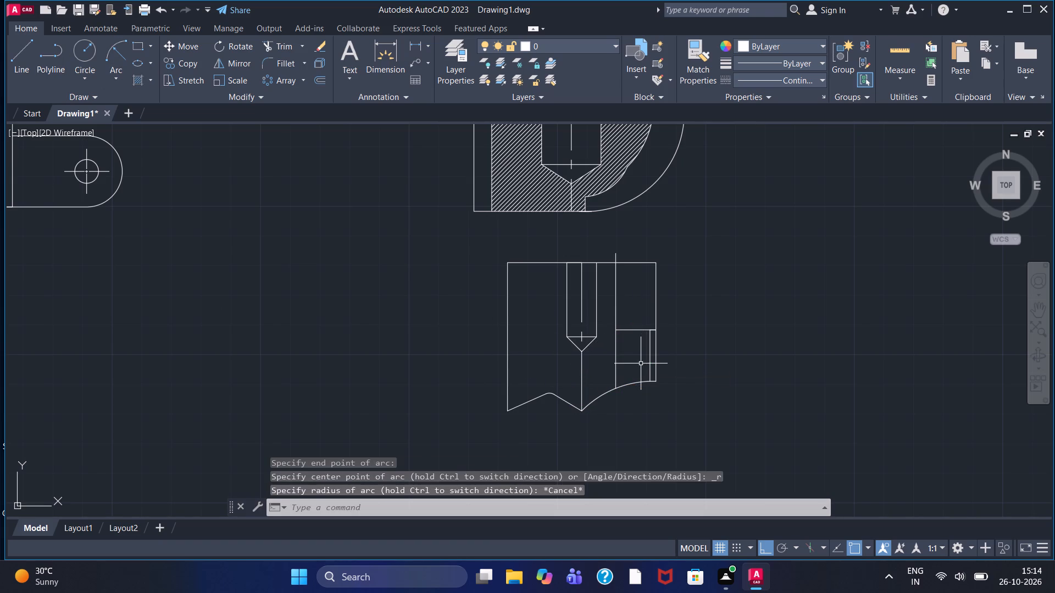
Draw a start-end-radius arc from just left of the centre line below the cone tip to the vertical and horizontal lines' junction.
click(113, 54)
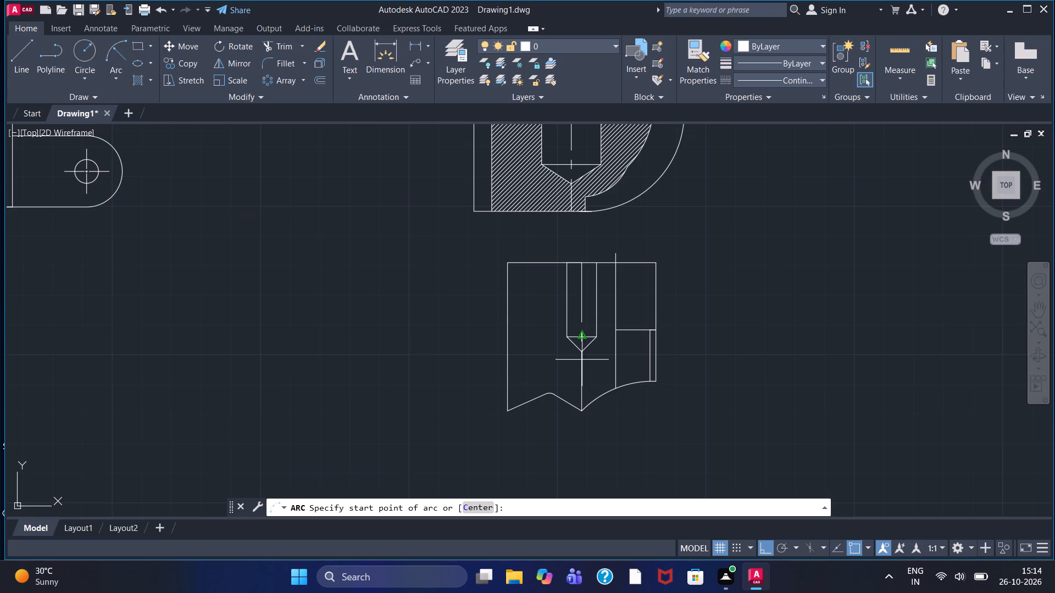
click(573, 381)
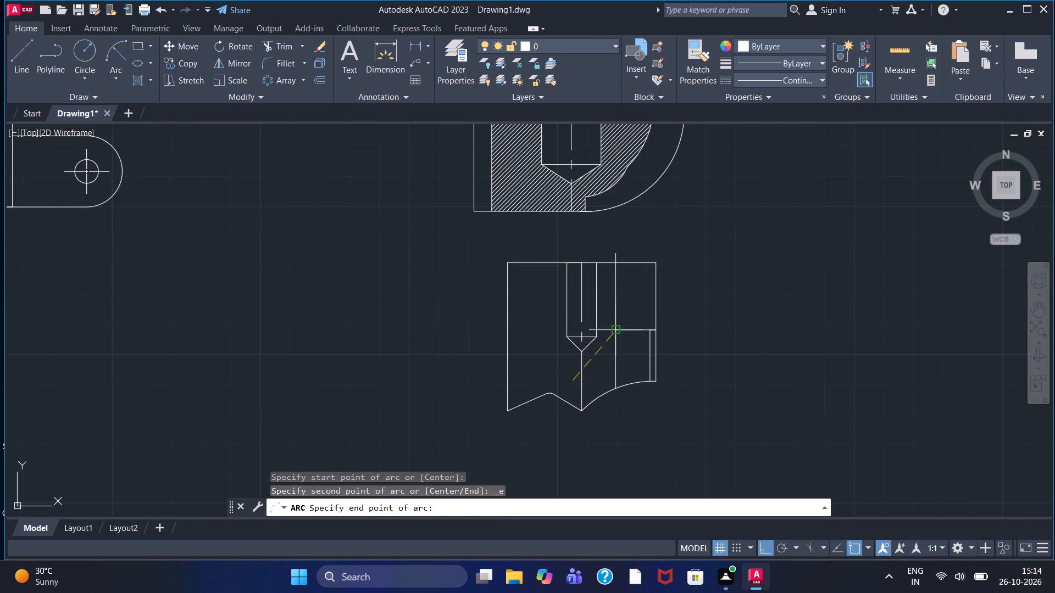
click(617, 332)
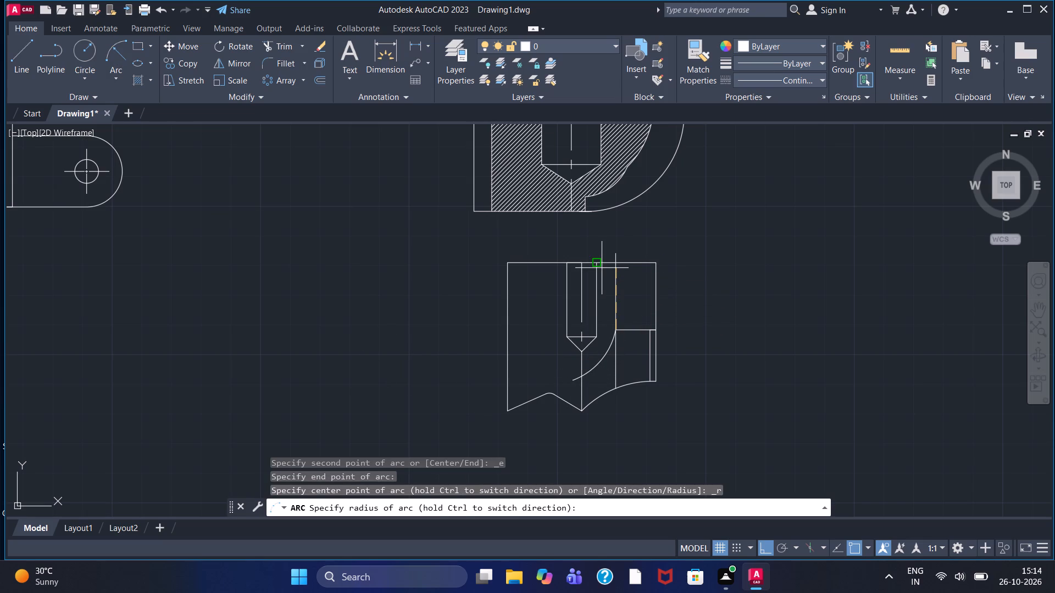
click(510, 294)
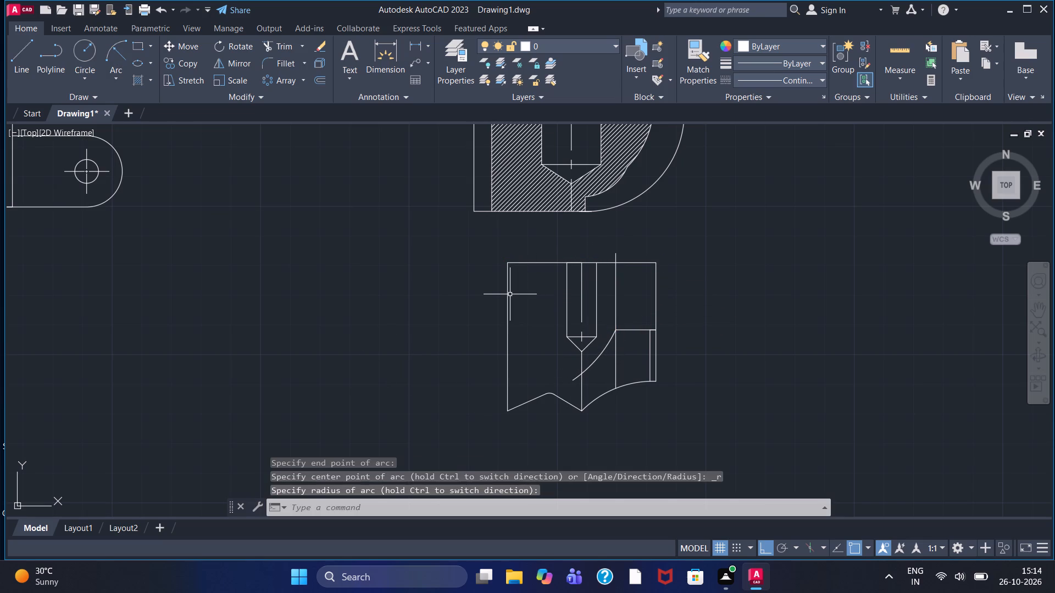
Trim the new arc's end beyond the centre line and the inner vertical line's stub above the detail view's top edge.
click(258, 48)
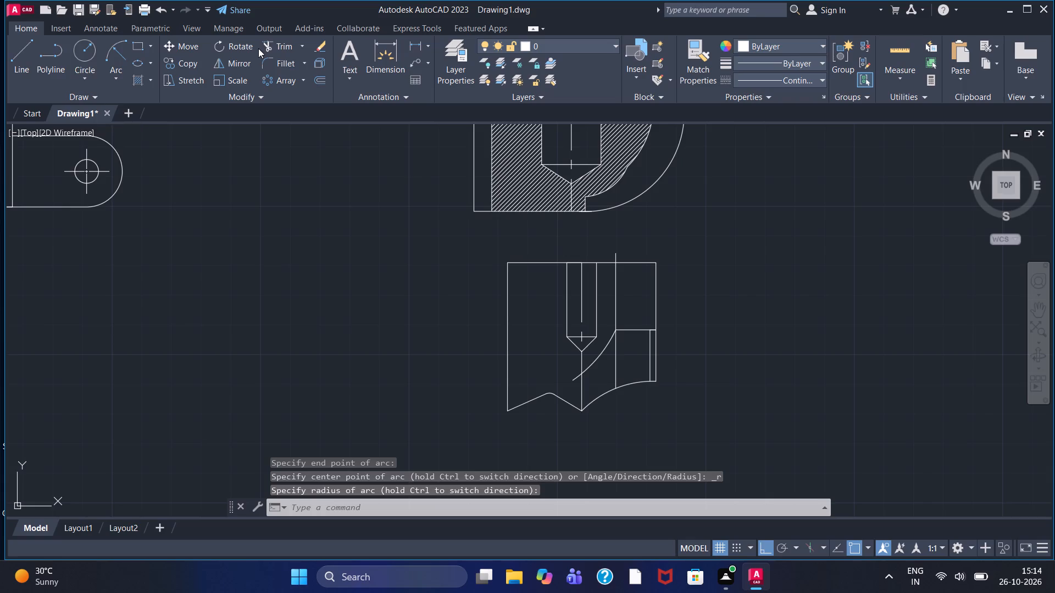
click(264, 48)
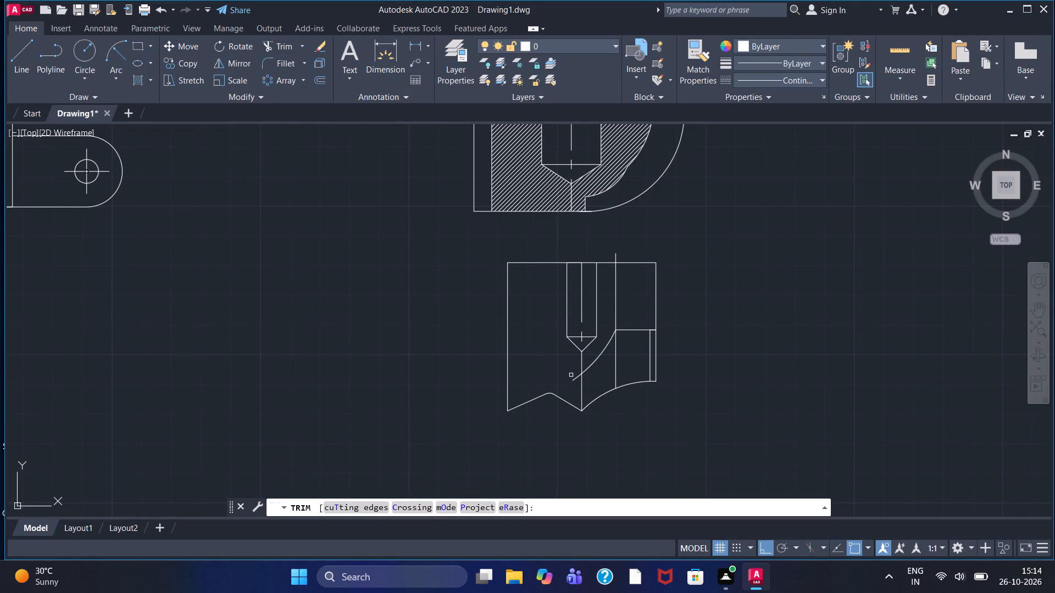
click(573, 381)
scroll(573, 347, down, 1)
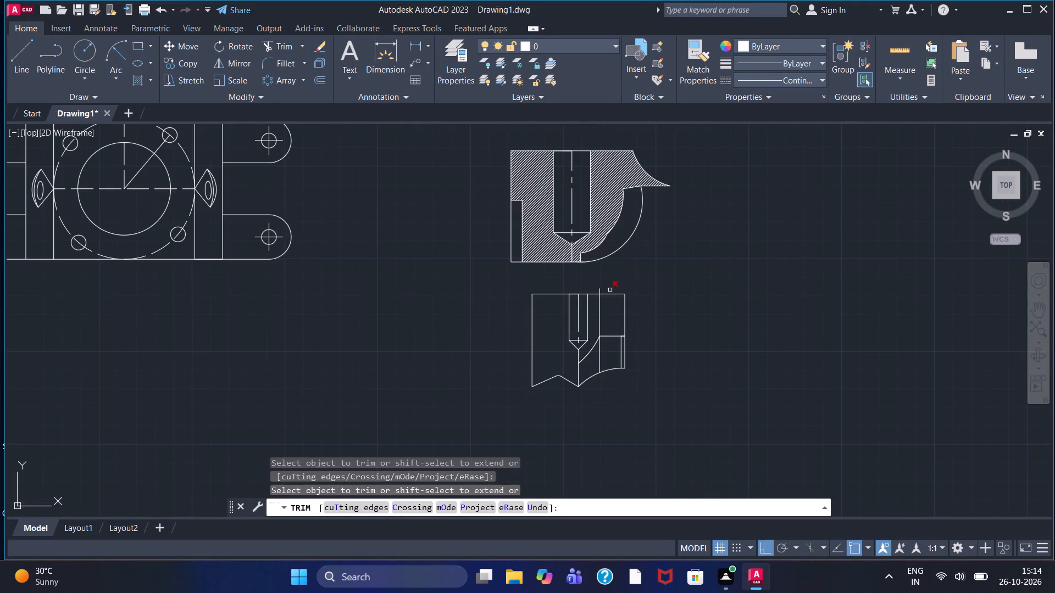
scroll(604, 314, up, 3)
click(605, 234)
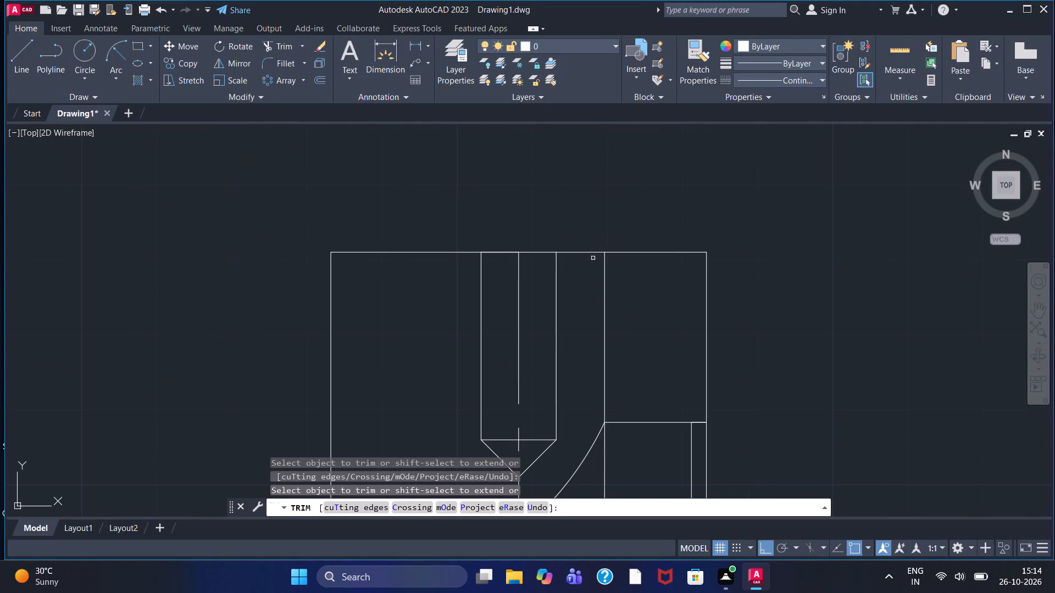
Hatch the detail view's material on both sides of the drilled hole, bounded by the new arc, at pattern scale 0.83.
scroll(467, 357, down, 1)
middle_drag(465, 357, 339, 307)
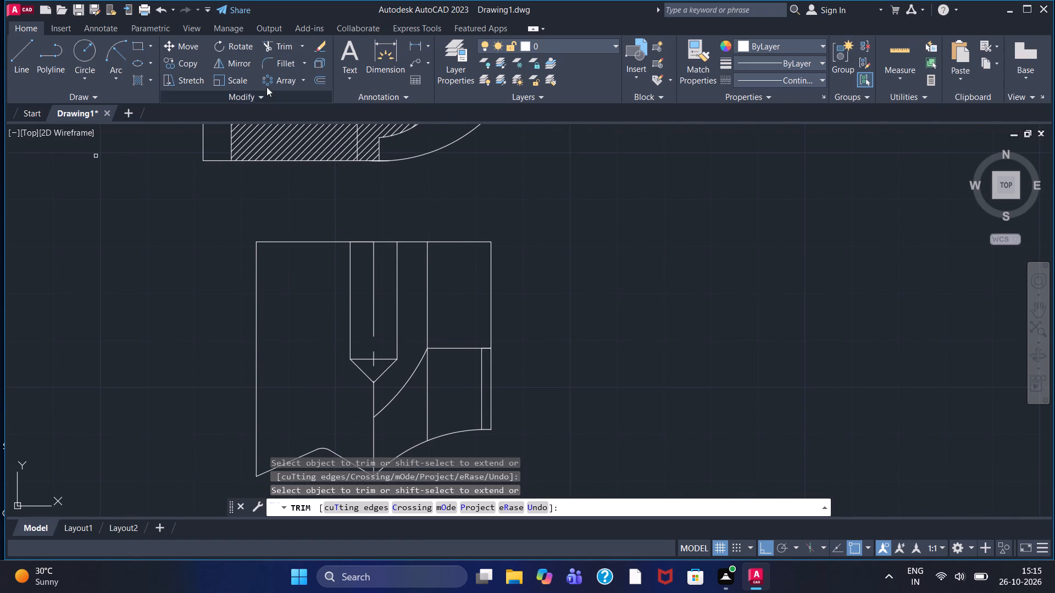
click(136, 78)
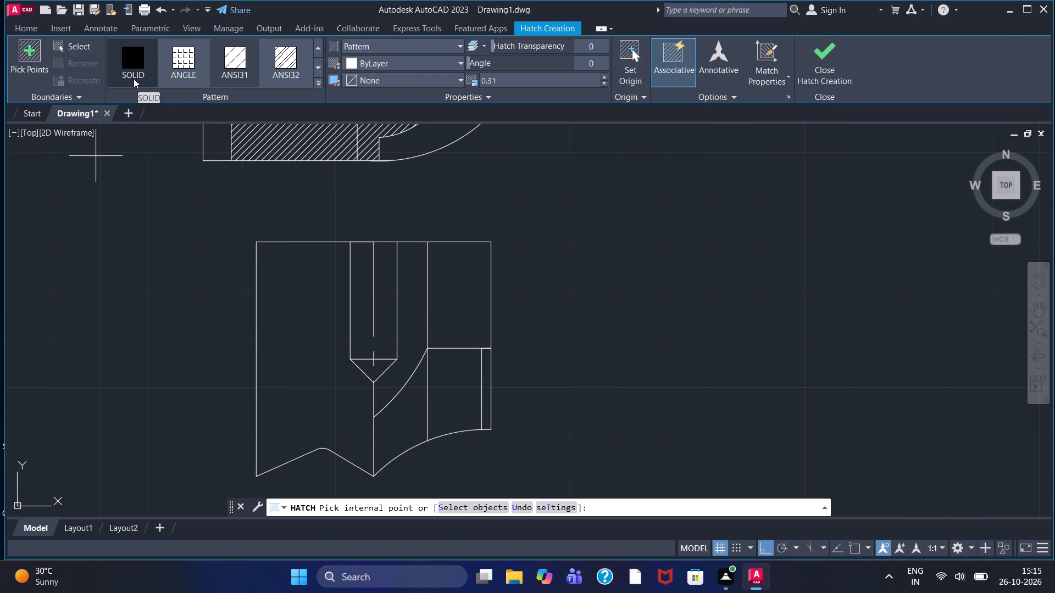
click(316, 362)
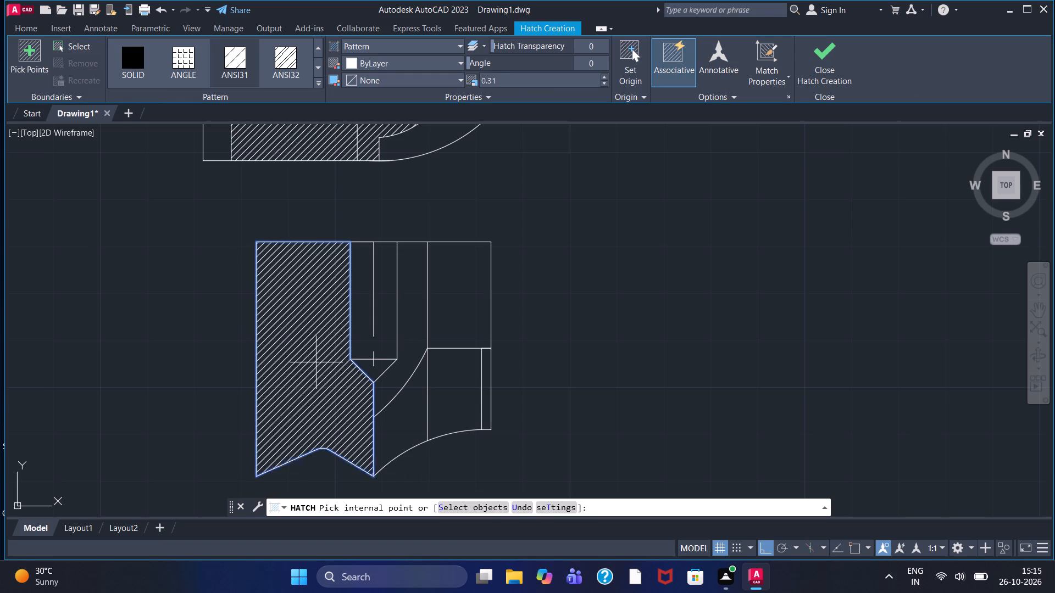
click(413, 314)
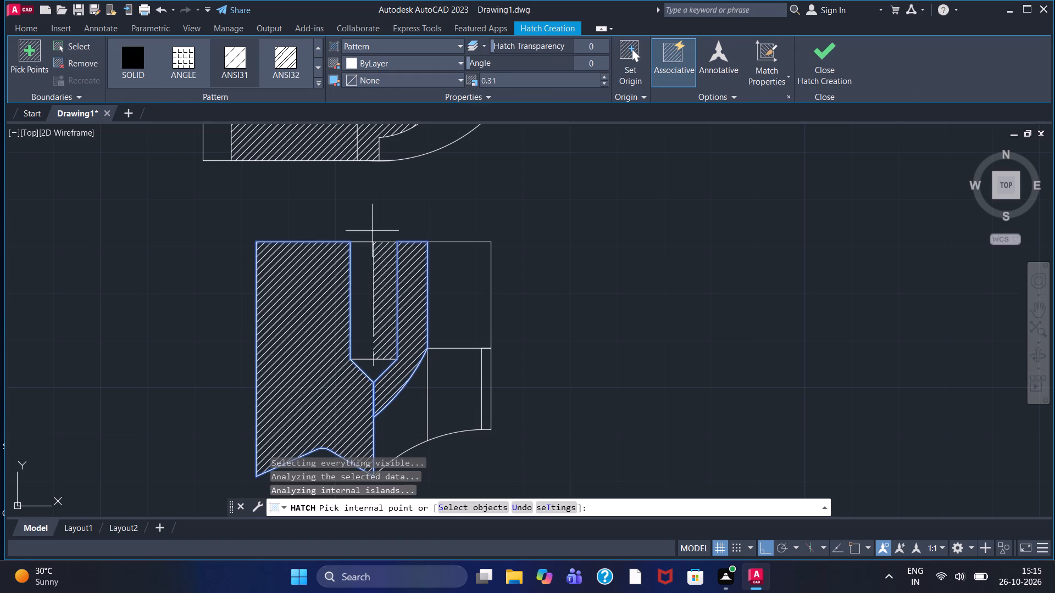
click(604, 78)
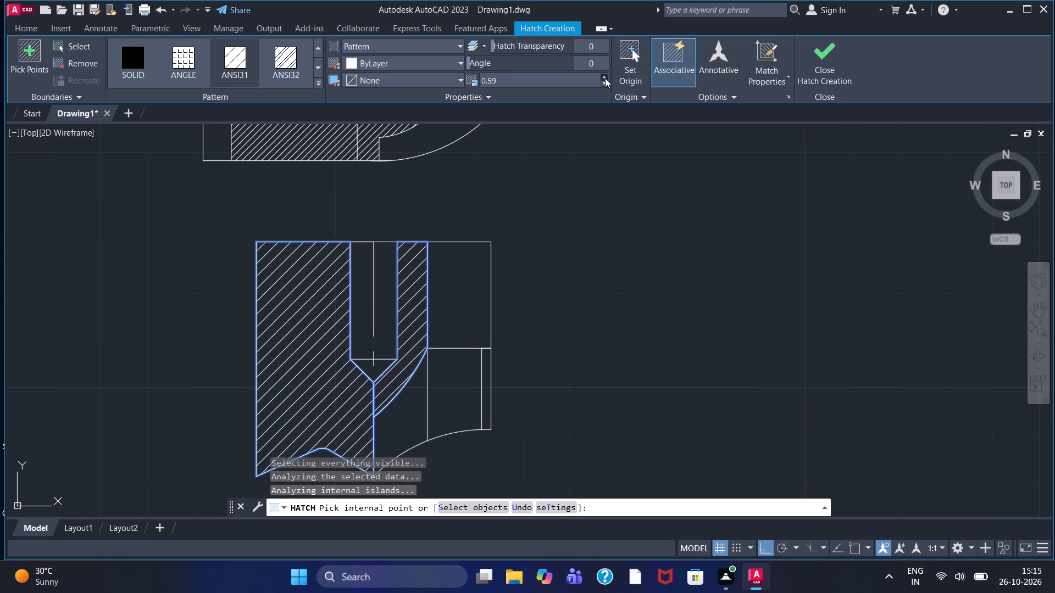
click(605, 78)
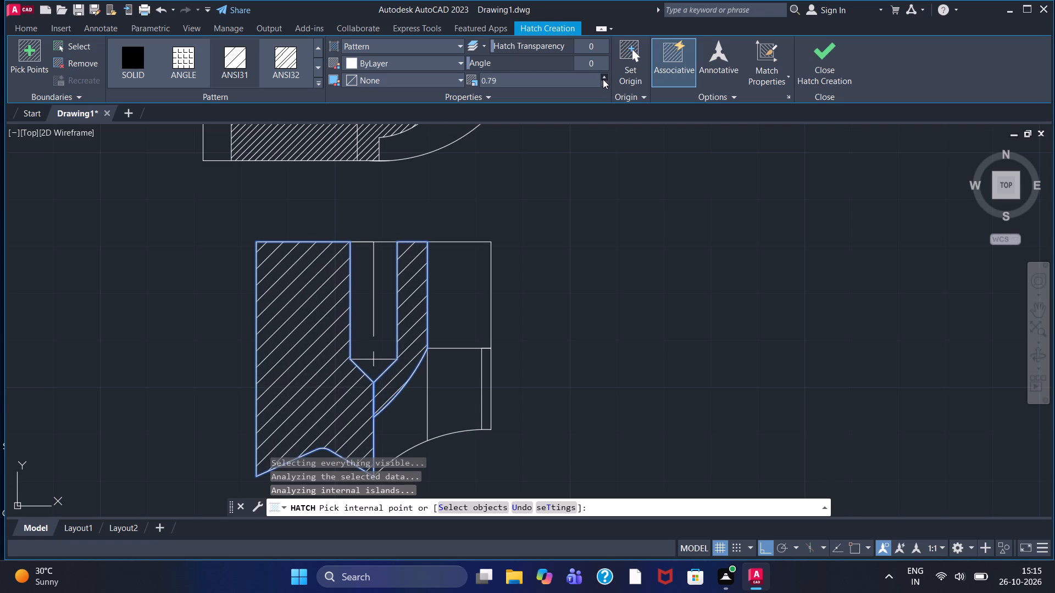
double_click(603, 79)
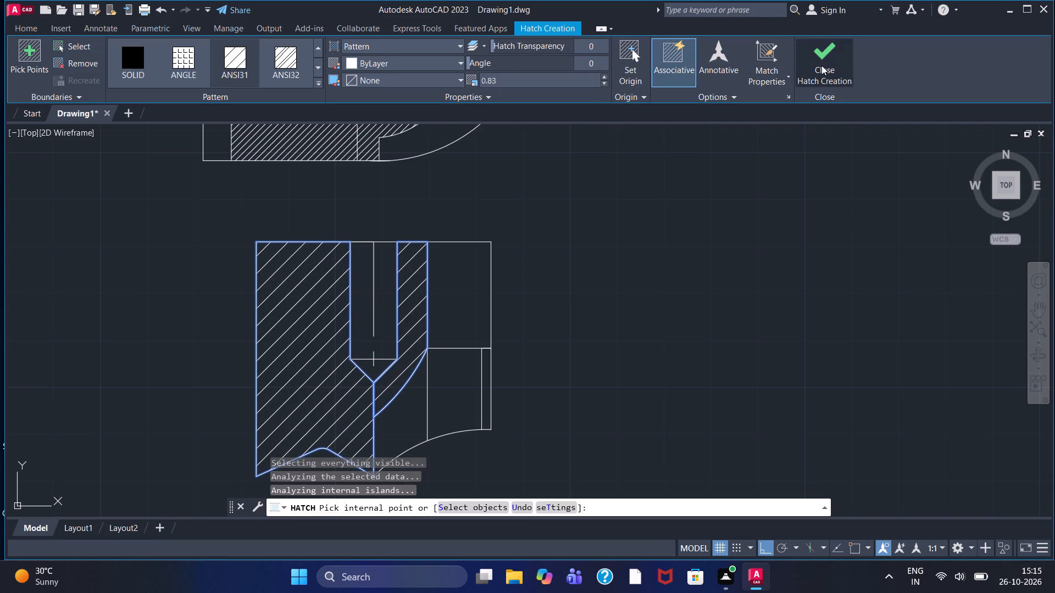
click(821, 65)
Examine the overall layout of the drawn views and the free space beside them.
scroll(506, 259, down, 2)
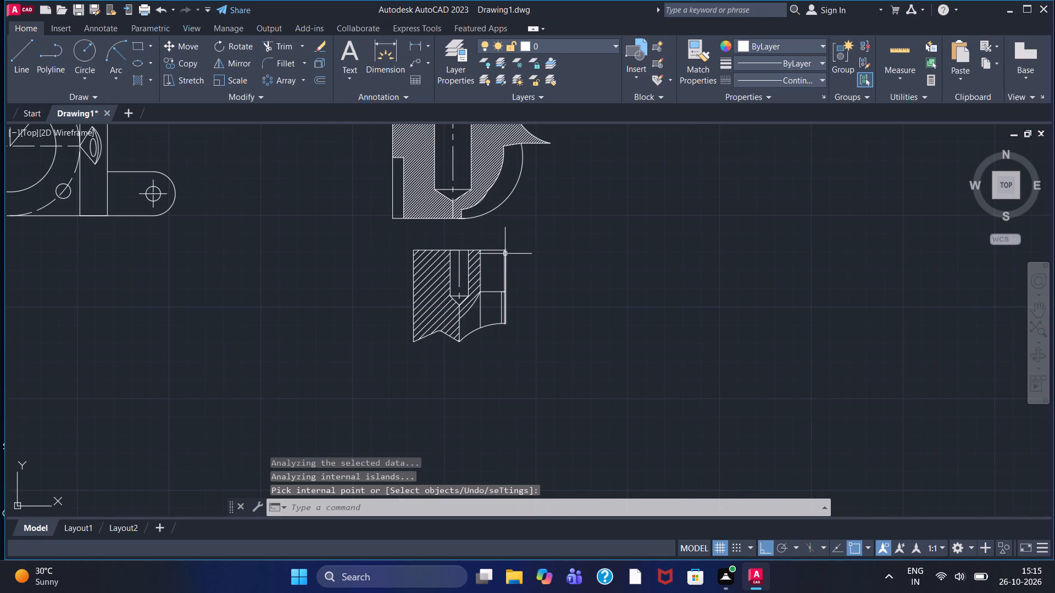
middle_drag(787, 231, 620, 342)
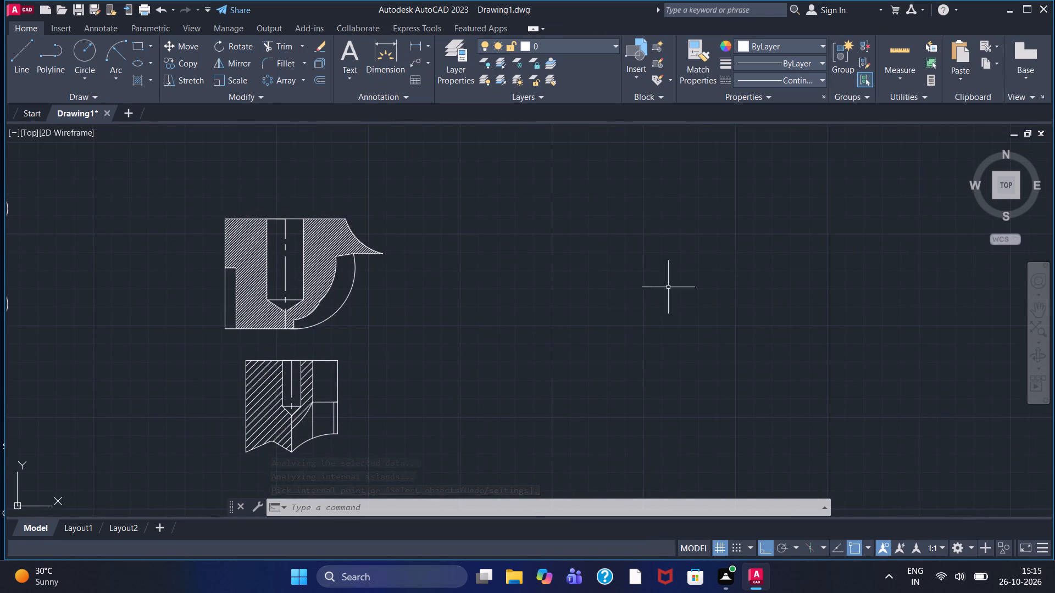
scroll(623, 250, down, 2)
middle_drag(647, 230, 482, 309)
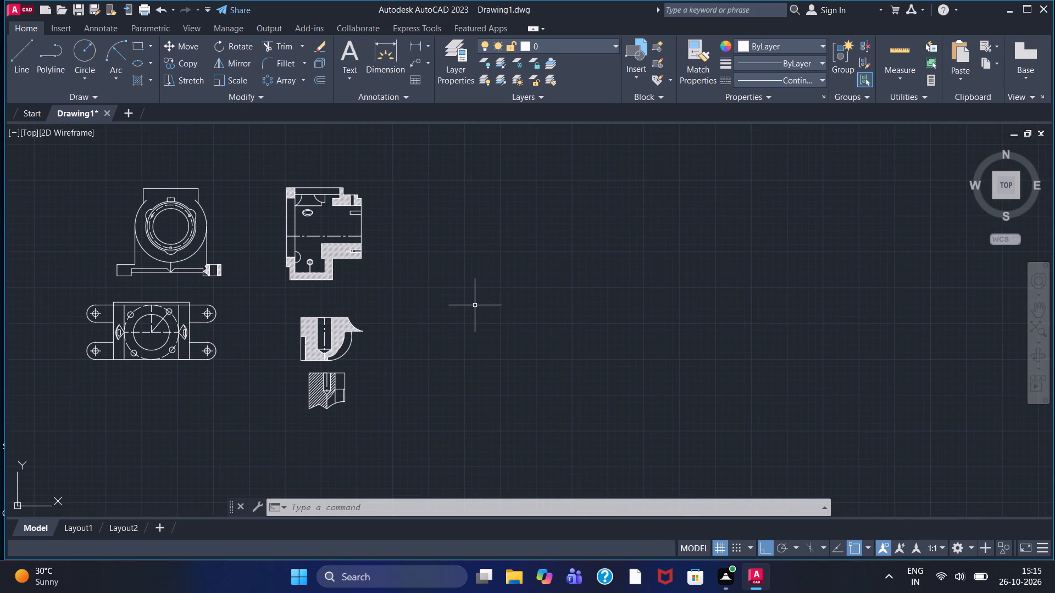
scroll(485, 313, down, 1)
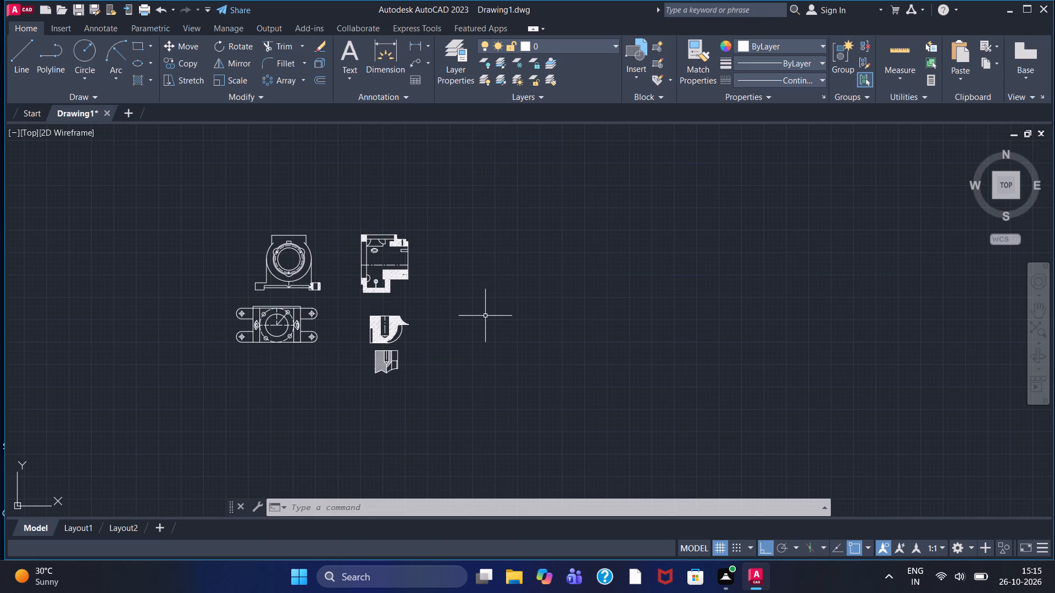
scroll(479, 309, up, 2)
scroll(460, 314, down, 1)
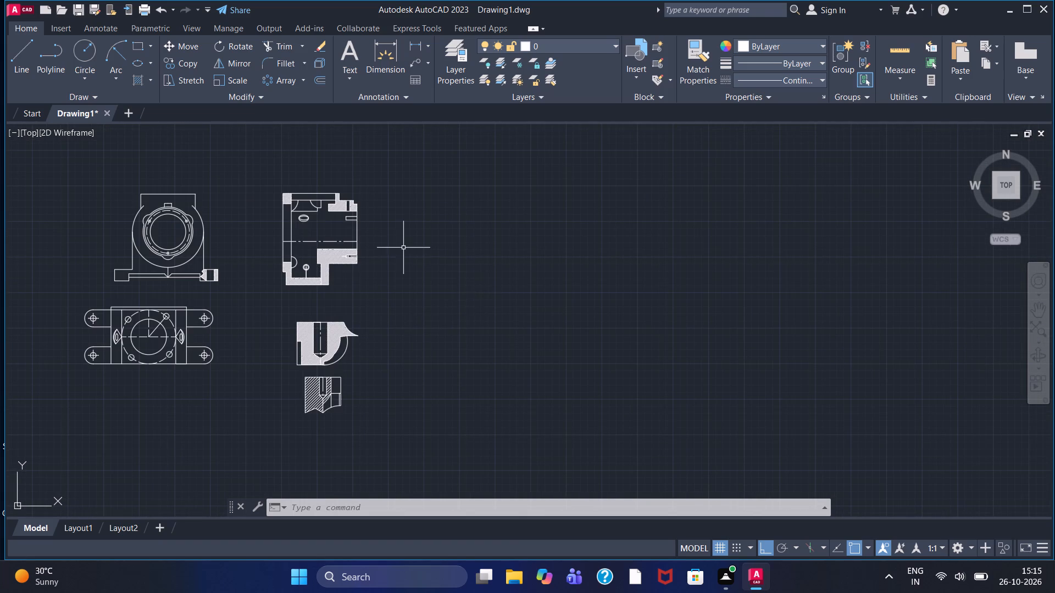
scroll(403, 248, up, 1)
scroll(403, 248, down, 1)
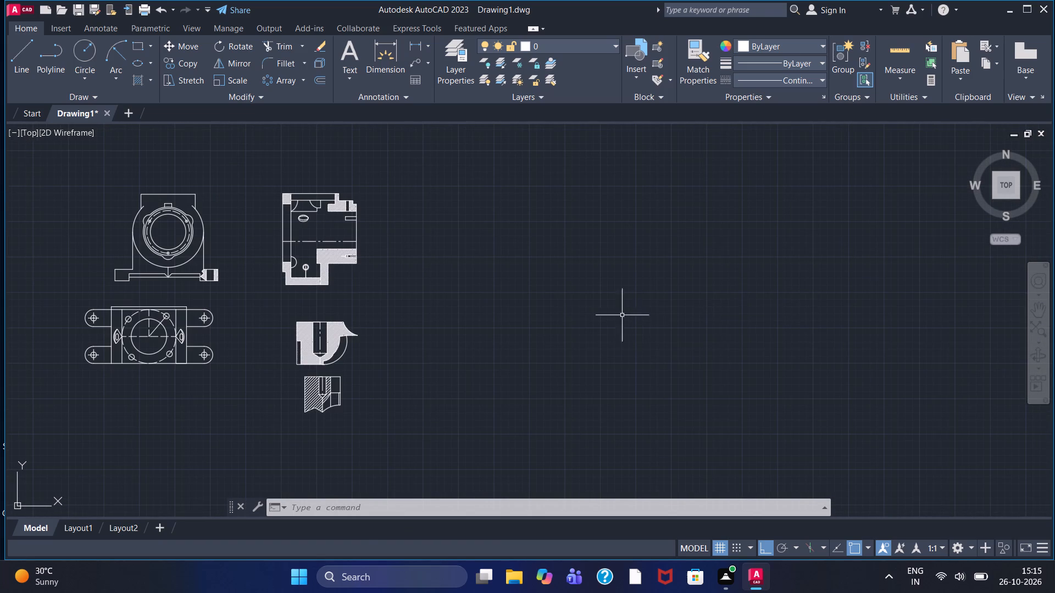
middle_drag(531, 284, 441, 274)
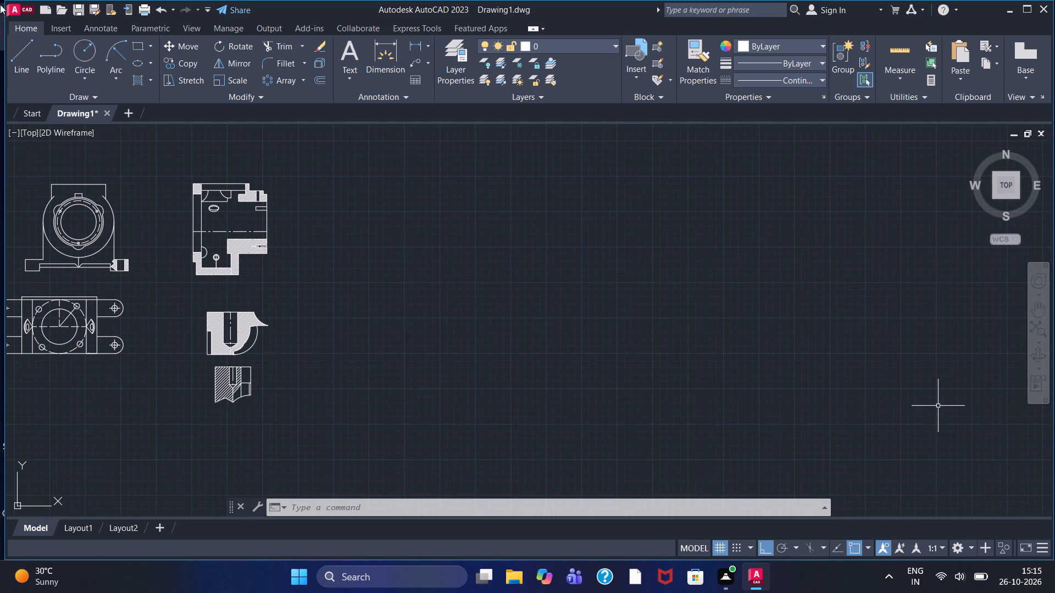
Start a new outline in the free space beside the views: a short horizontal line, about 14.5 units up, and 50 units right.
click(25, 63)
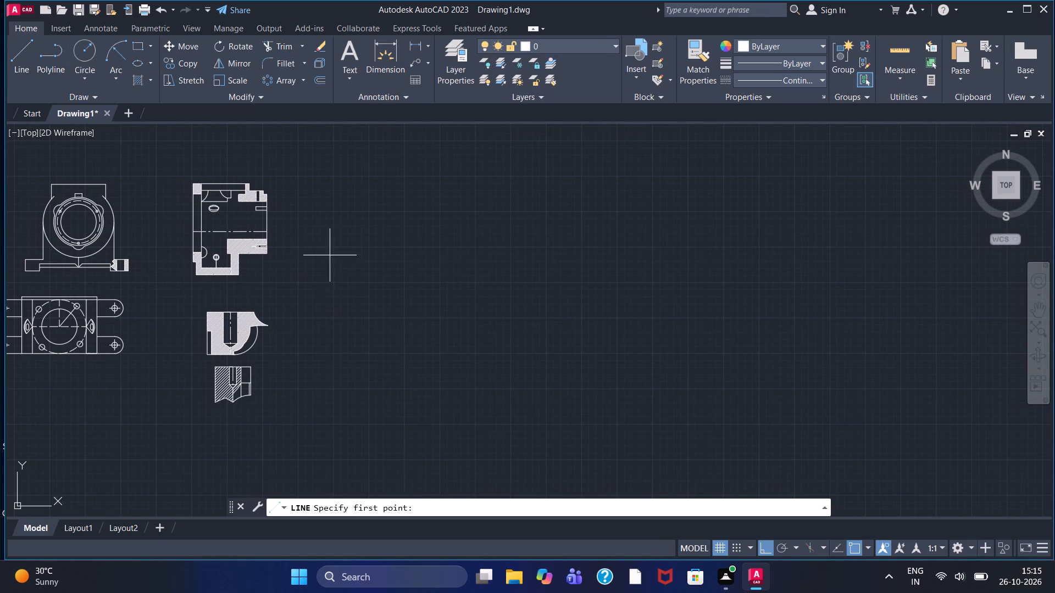
click(365, 283)
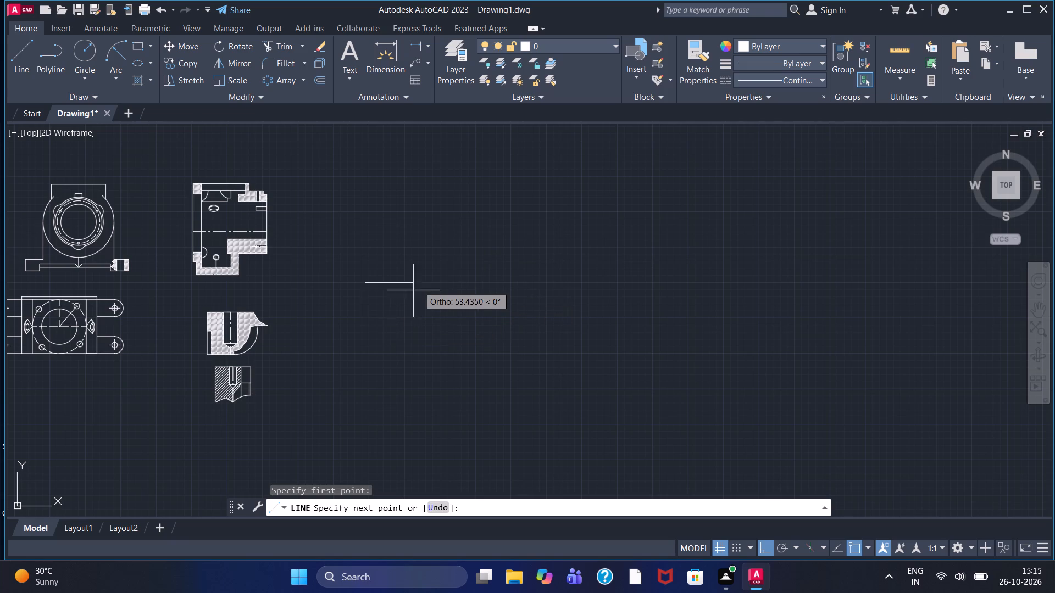
scroll(407, 286, up, 3)
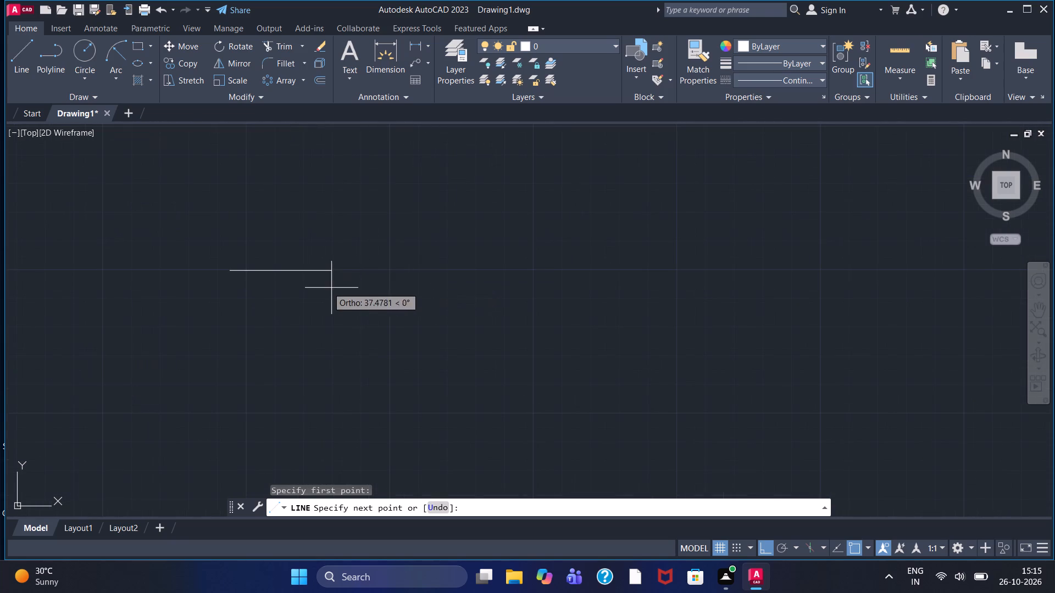
click(316, 284)
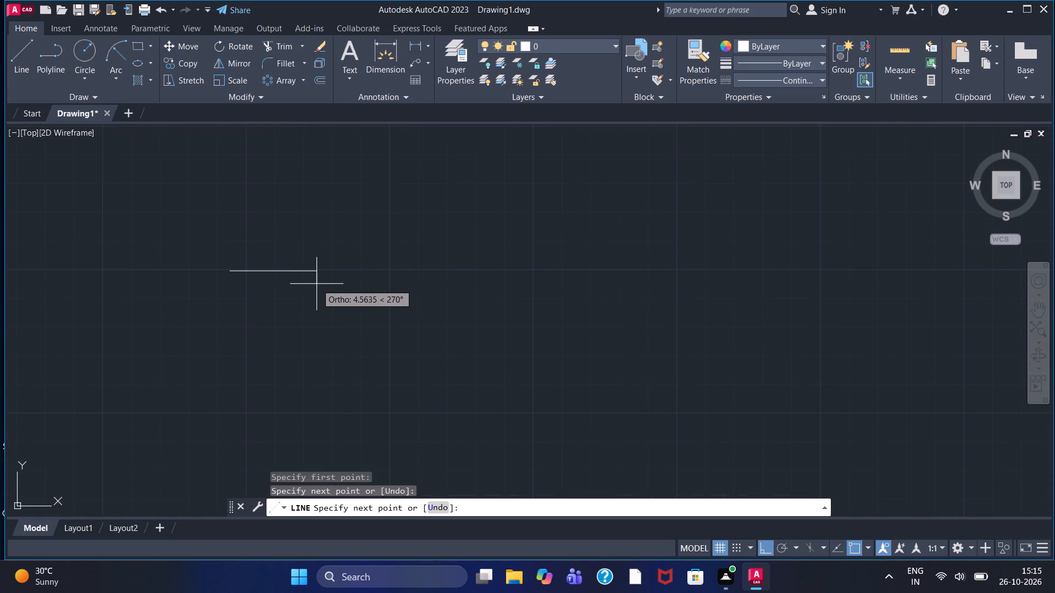
click(313, 229)
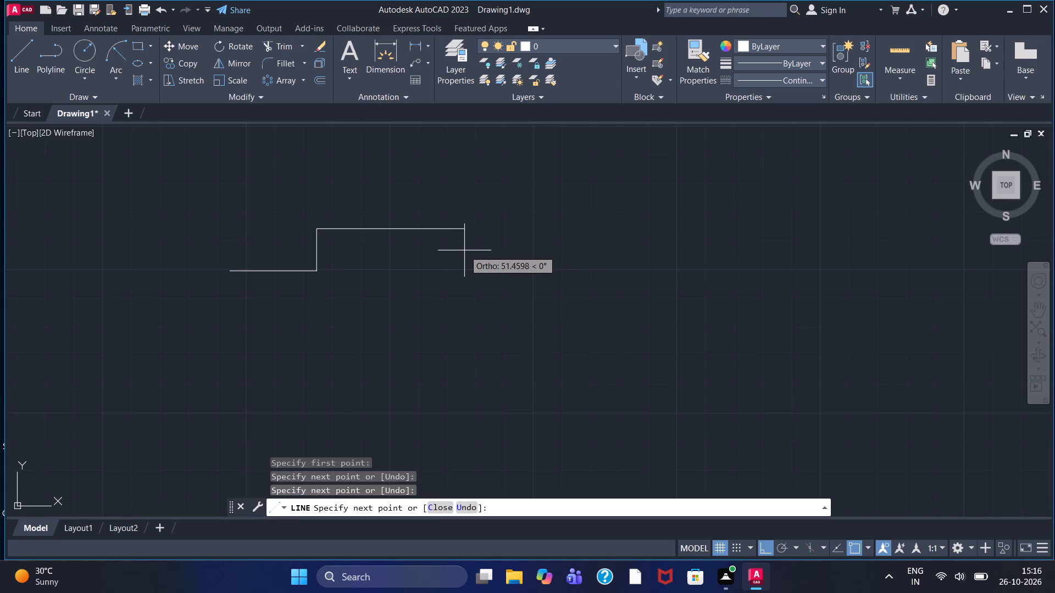
text(50)
key(Return)
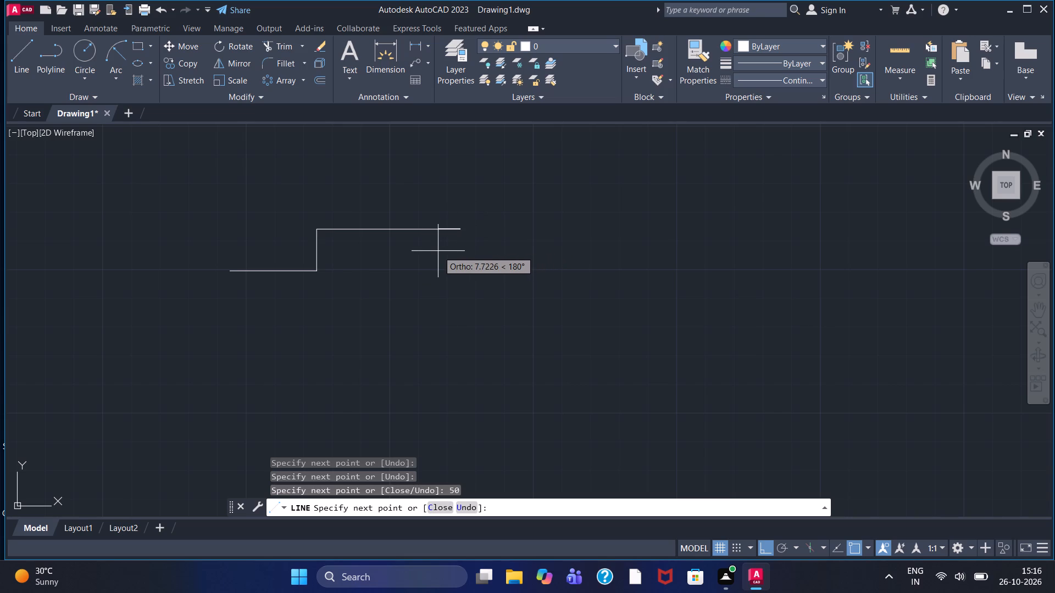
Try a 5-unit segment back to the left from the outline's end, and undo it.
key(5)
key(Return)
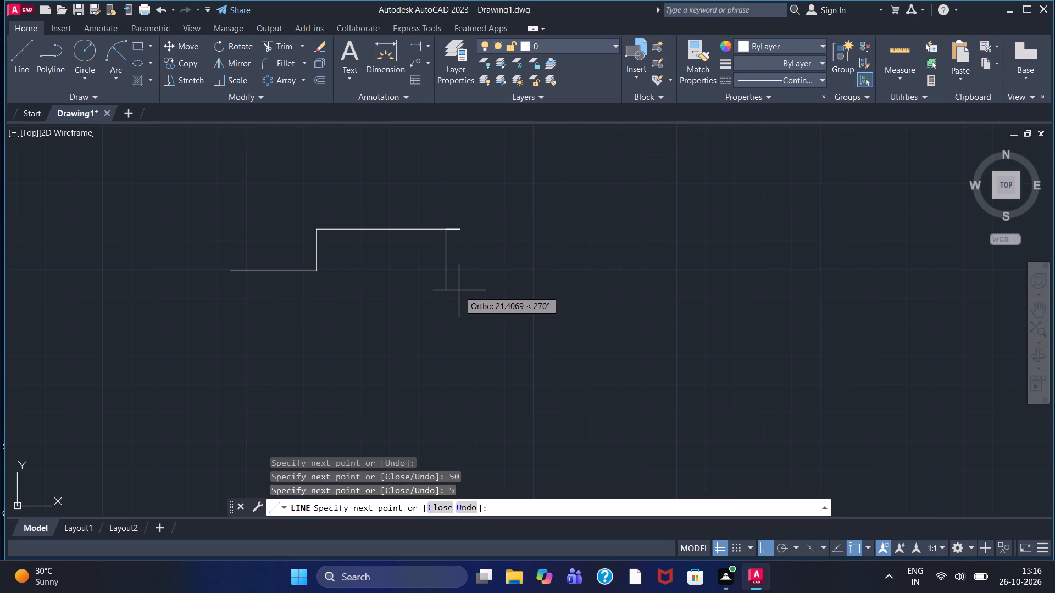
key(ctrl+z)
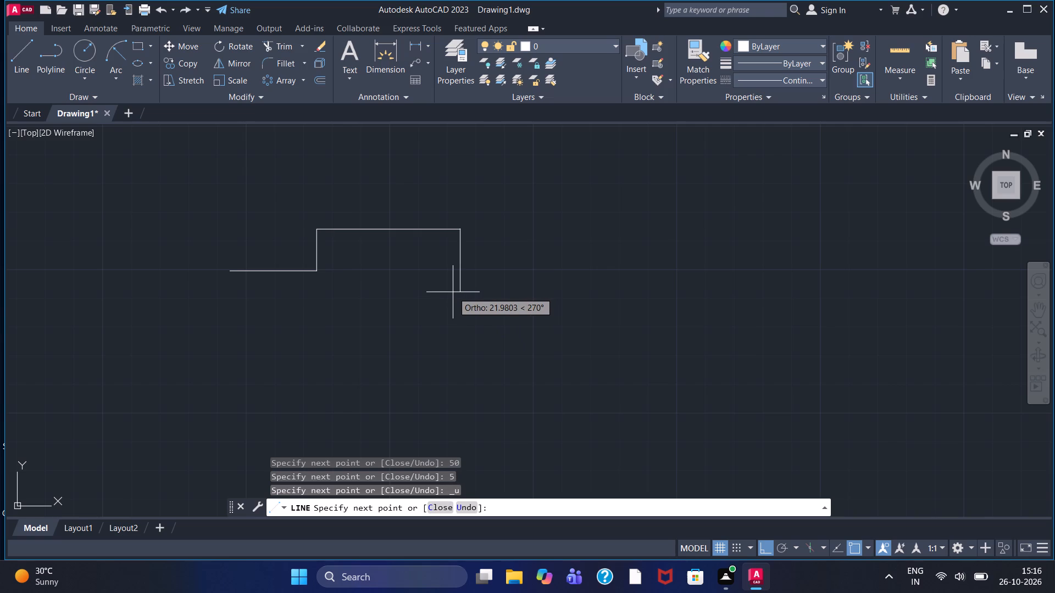
Continue the outline with steps 5 units down, 50 units right, 5 units down and 20 units right.
key(5)
key(Return)
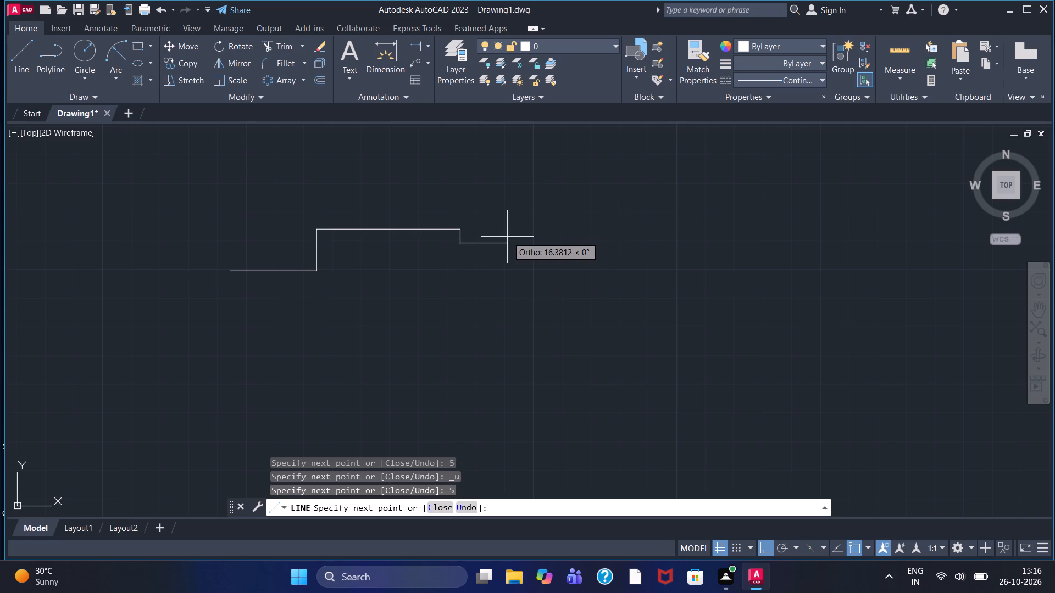
text(50)
key(Return)
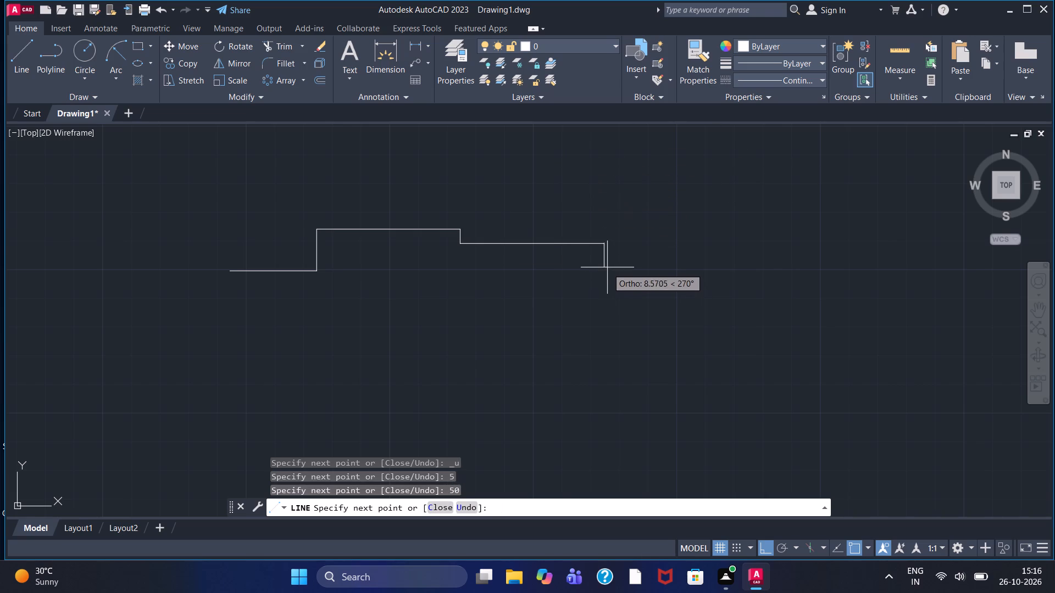
key(5)
key(Return)
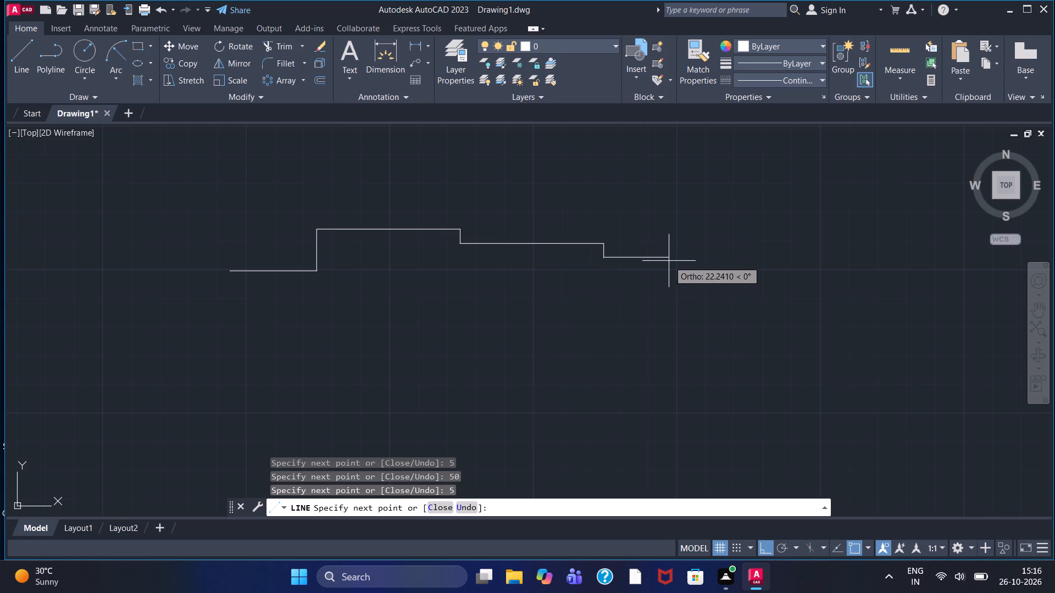
text(20)
key(Return)
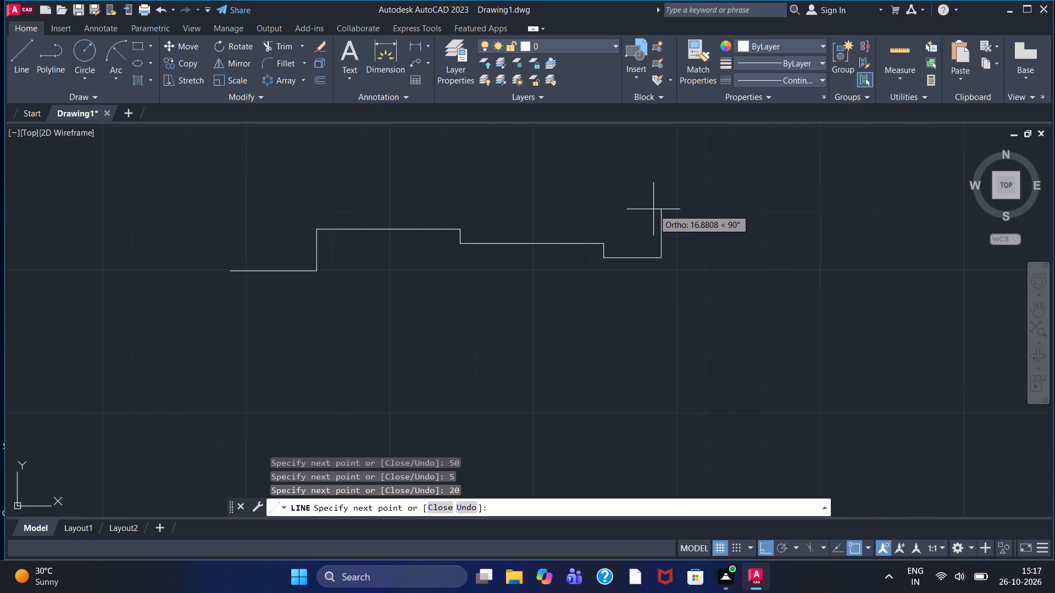
Continue the outline 25 units up, 20 units left, and about 80 units up.
text(25)
key(Return)
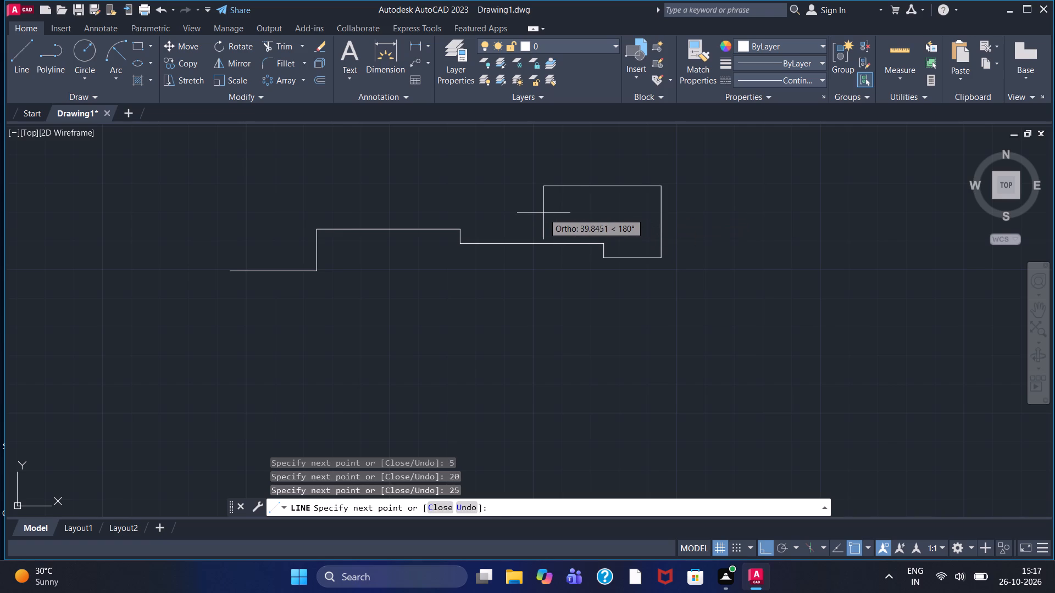
text(20)
key(Return)
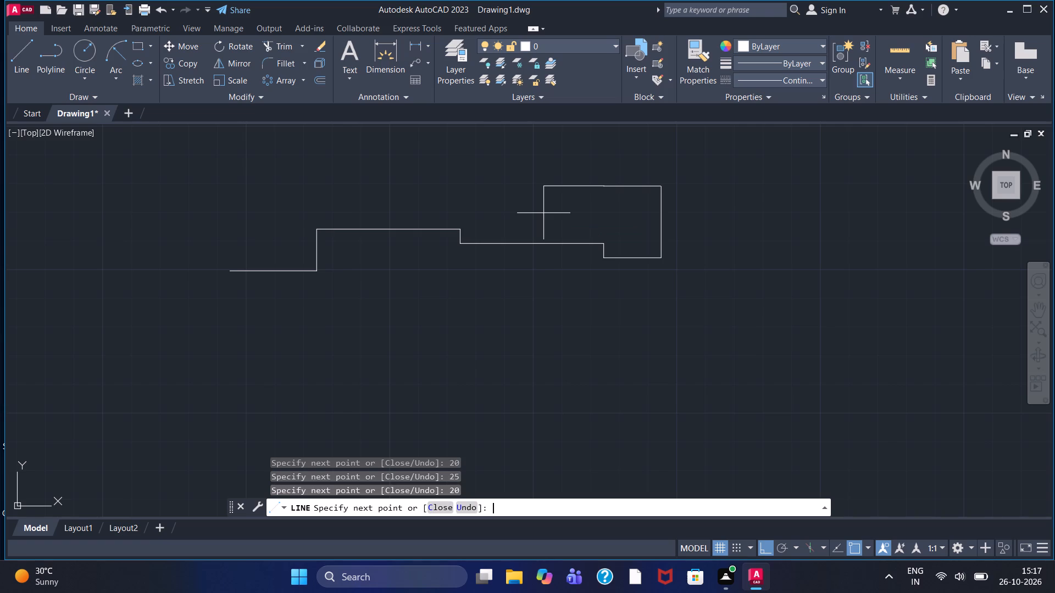
middle_drag(575, 163, 579, 296)
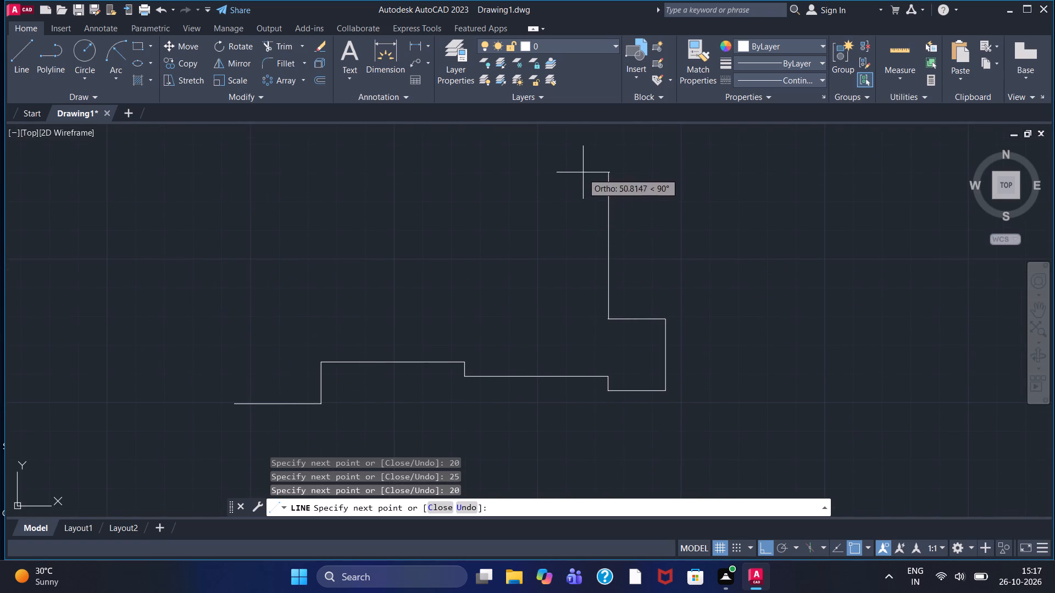
scroll(584, 174, down, 1)
middle_drag(585, 185, 578, 314)
scroll(585, 196, up, 1)
scroll(572, 307, down, 1)
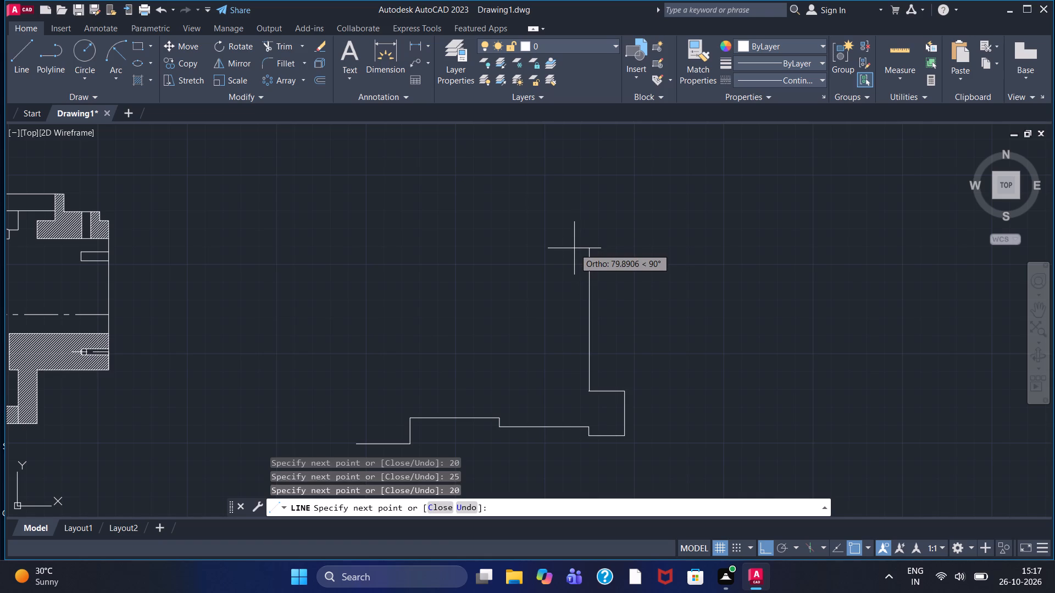
click(574, 247)
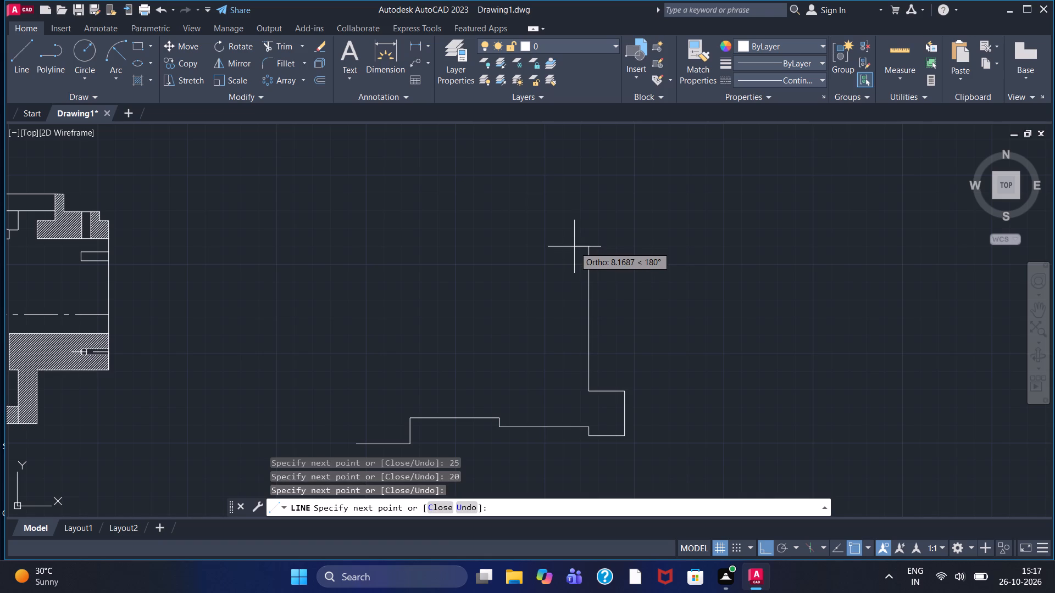
From the outline's open lower-left end, draw connected lines about 26 units up, about 31 units right and 49.5 units up.
right_click(573, 250)
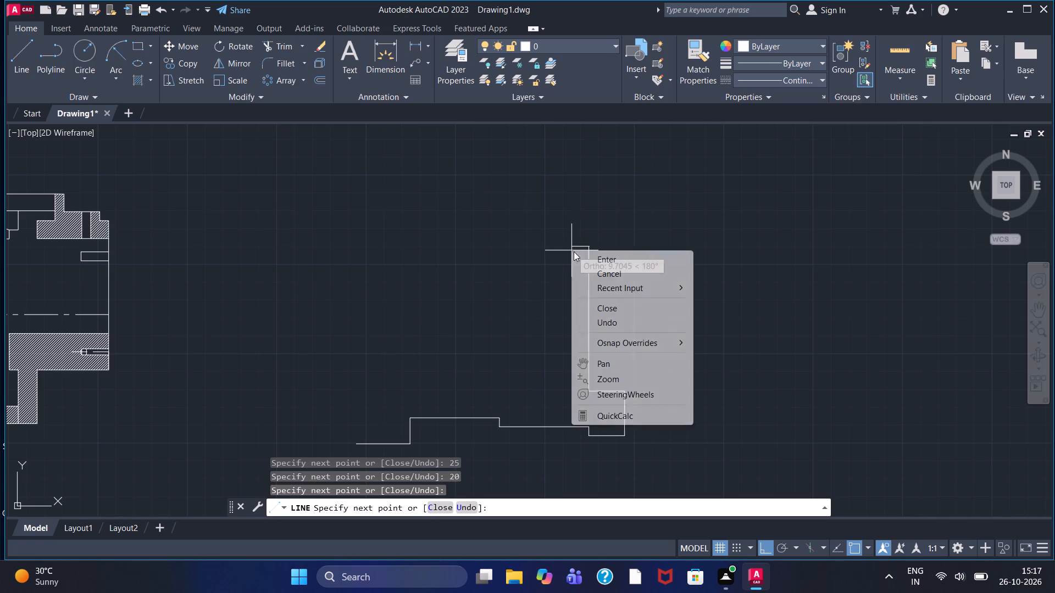
click(578, 254)
click(24, 74)
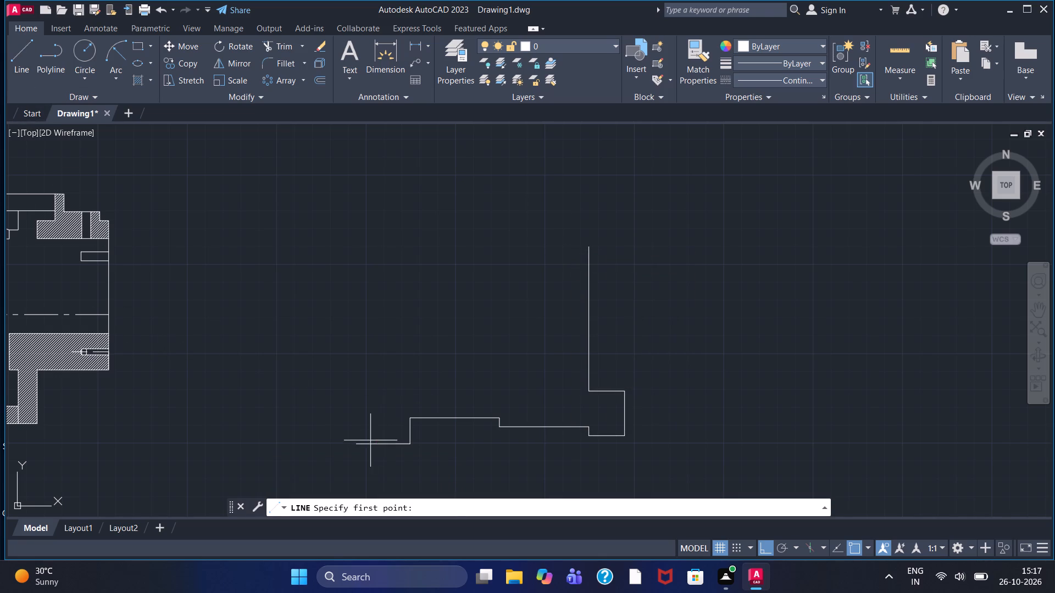
drag(356, 441, 348, 428)
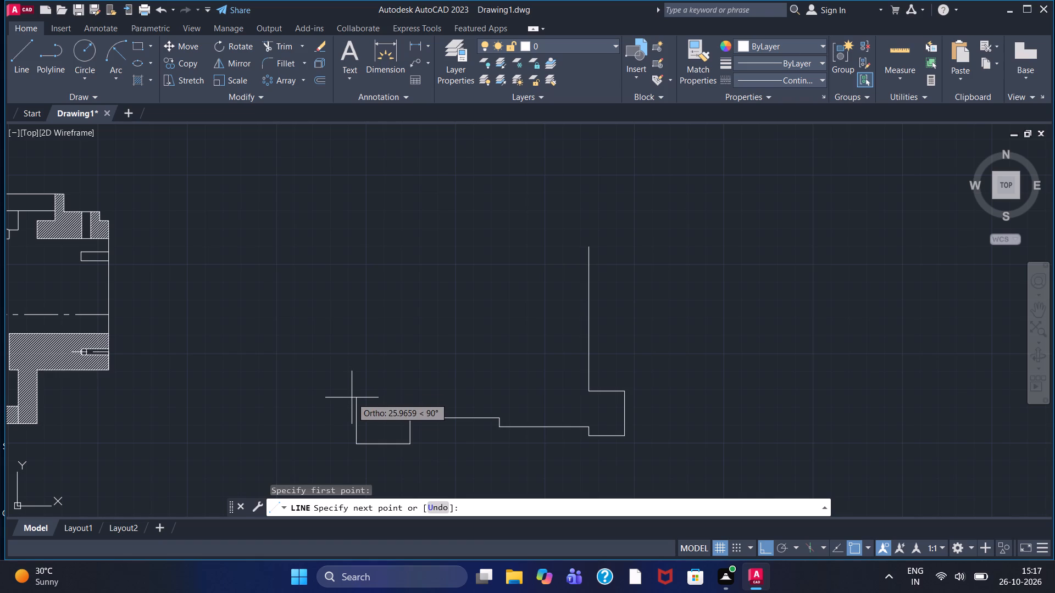
click(352, 398)
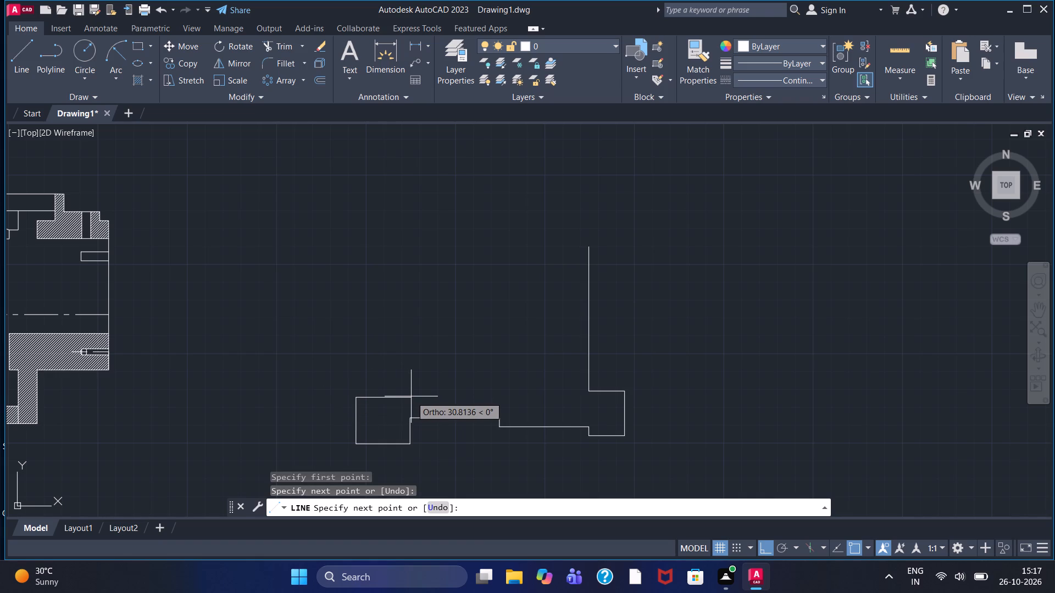
click(411, 394)
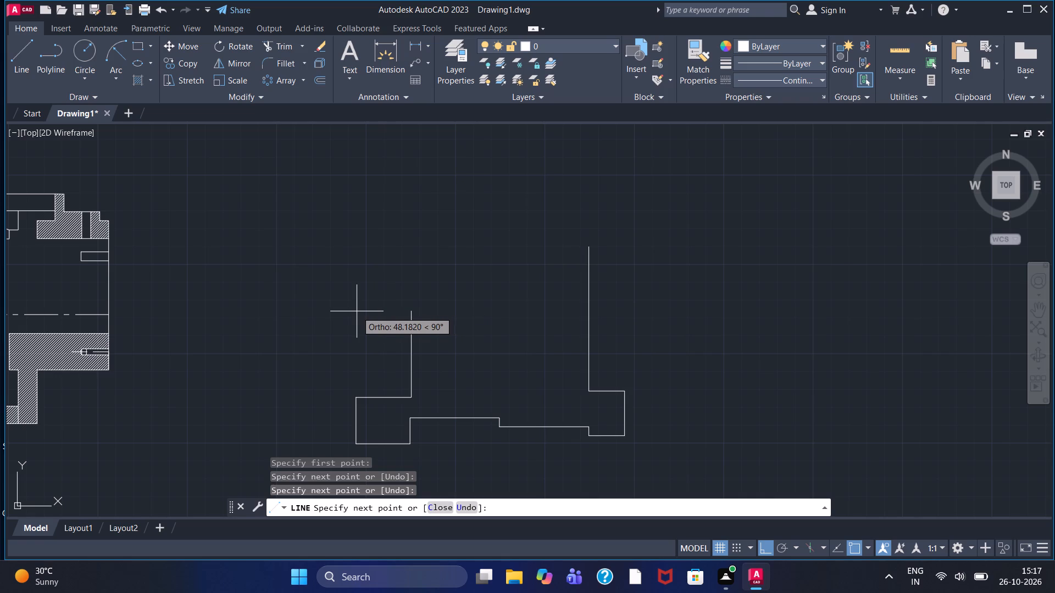
text(49)
text(.5)
key(Return)
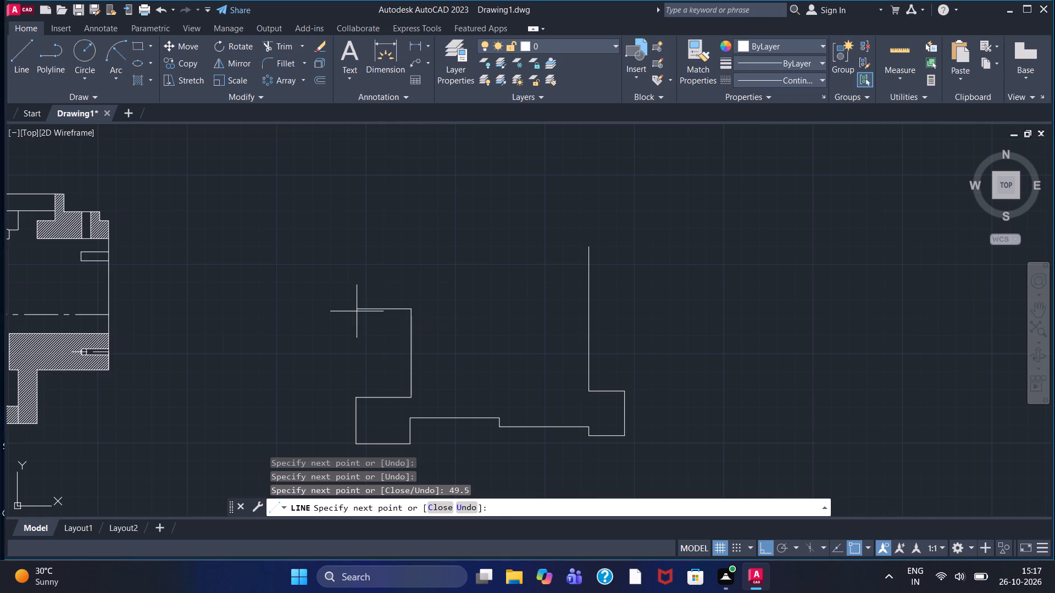
right_click(504, 282)
click(525, 287)
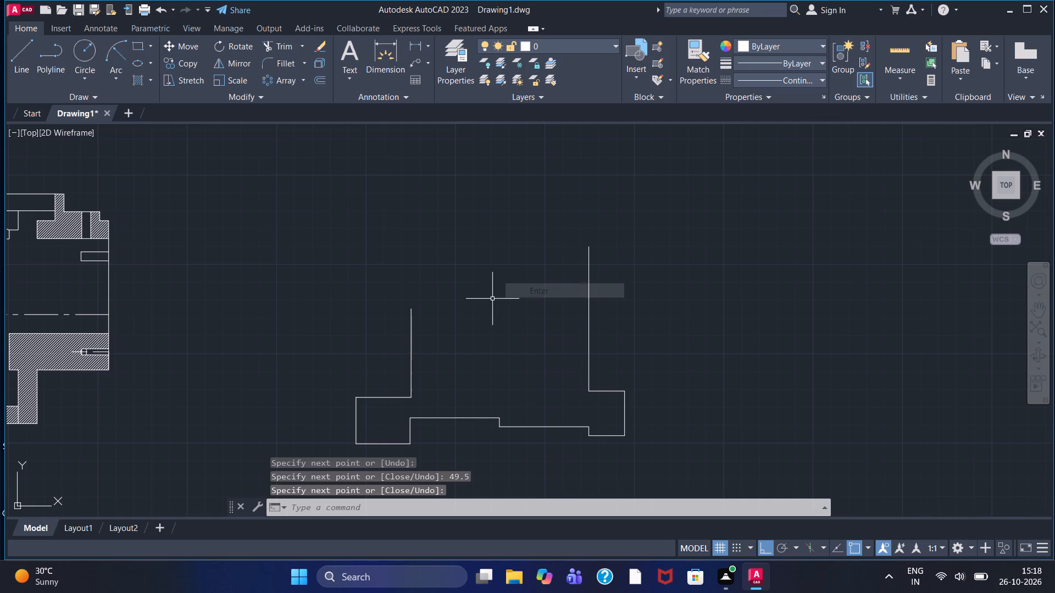
Draw a horizontal line from the left upright's top past the right upright, and trim the part overhanging it.
click(18, 58)
click(413, 310)
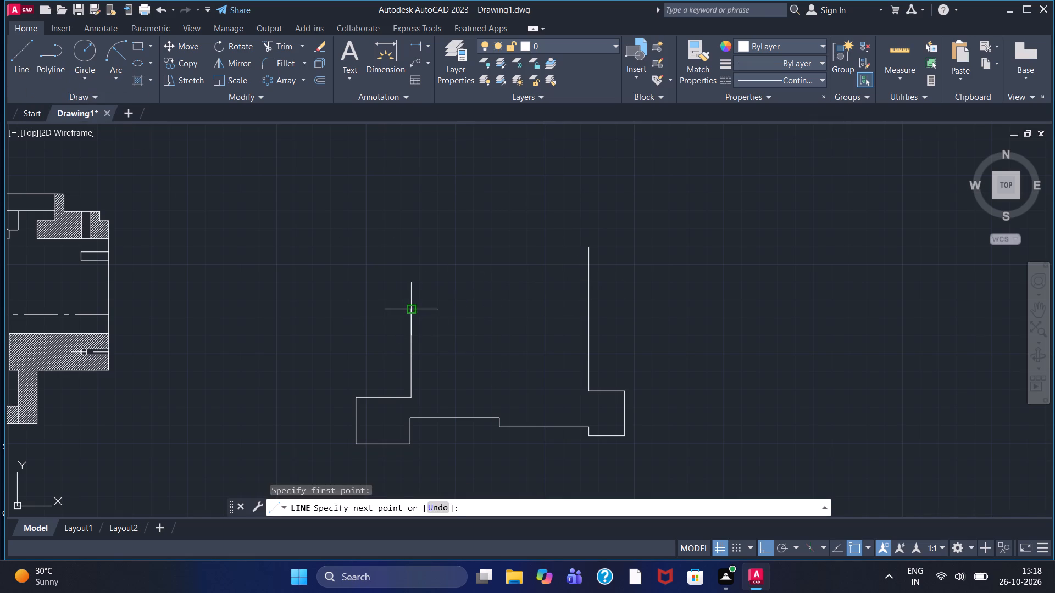
drag(616, 295, 616, 289)
right_click(615, 288)
click(633, 300)
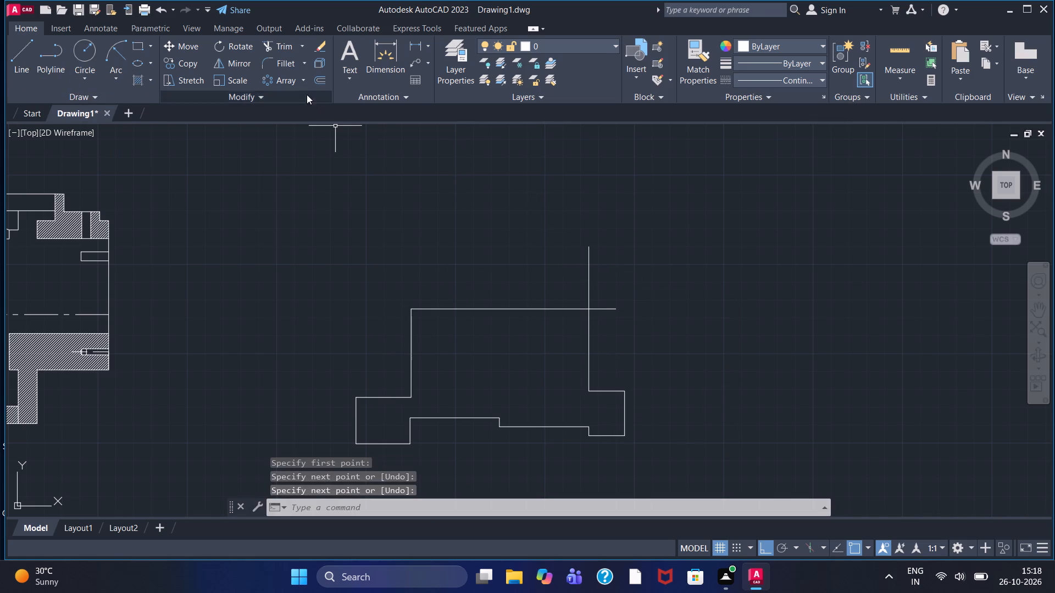
click(285, 41)
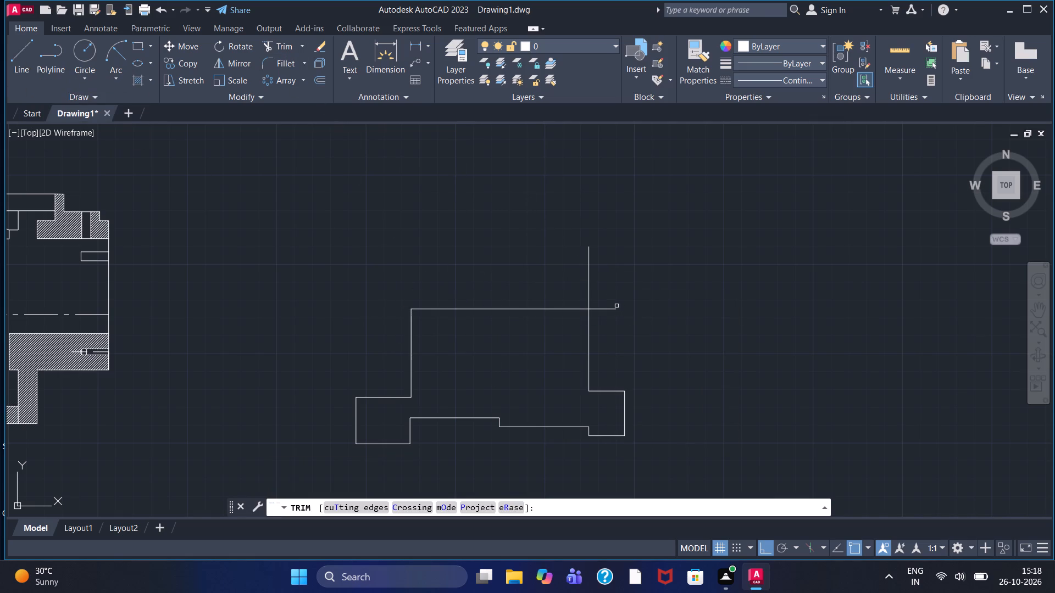
click(610, 307)
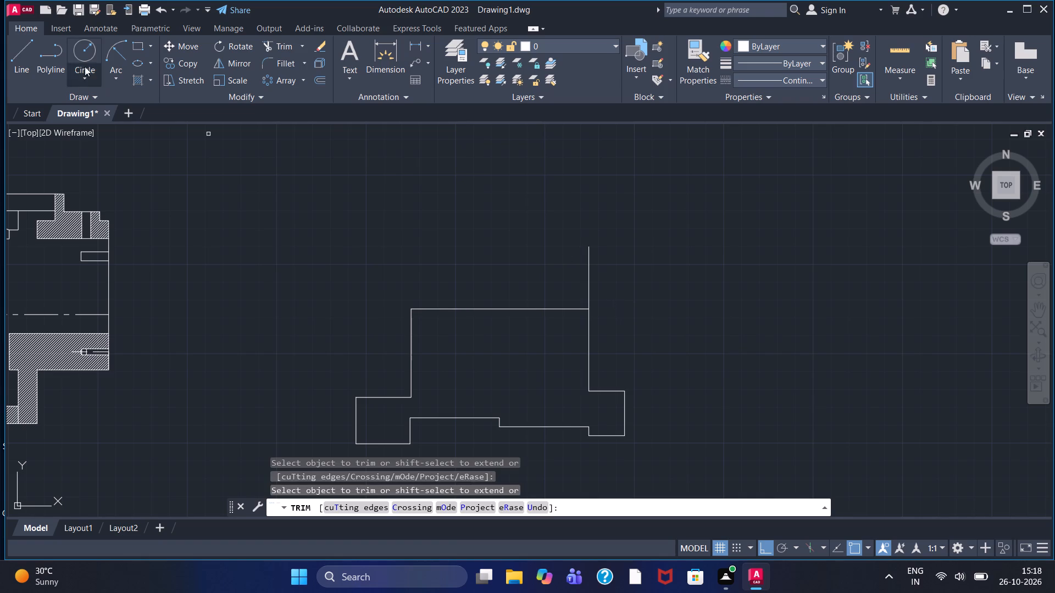
Draw a circle of radius 49.5 centred on the midpoint of the horizontal line between the uprights.
click(84, 36)
click(91, 50)
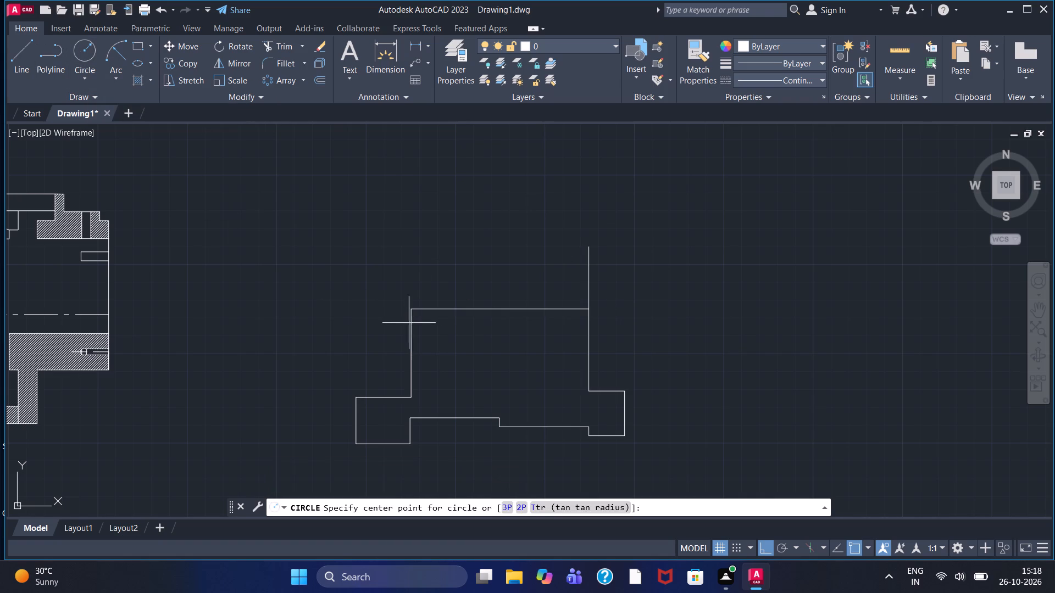
double_click(502, 311)
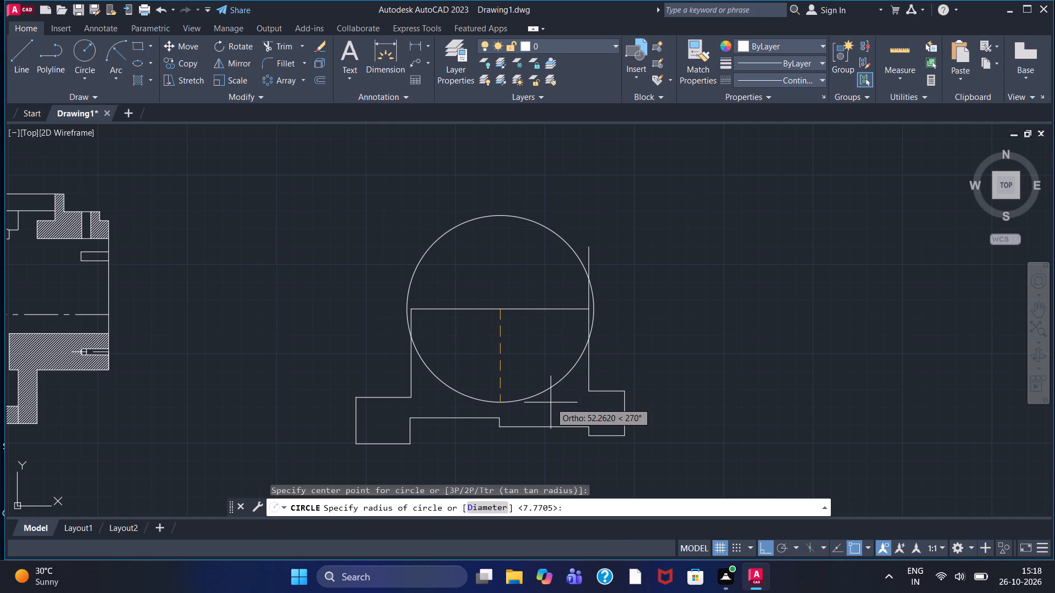
text(49.5)
key(Return)
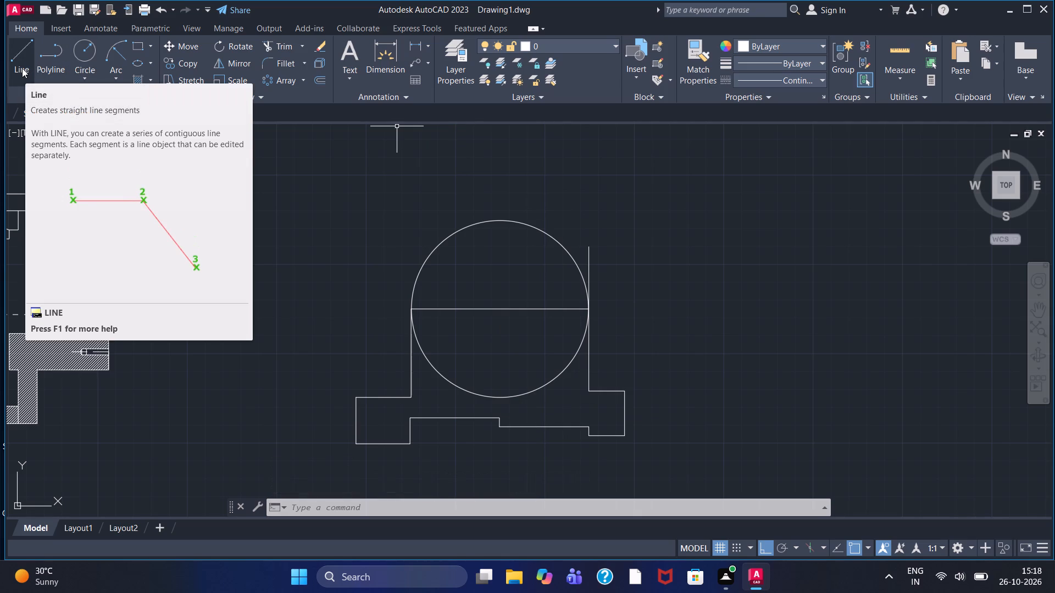
Draw a vertical line from the circle's centre upward to just beyond the top of the circle.
click(22, 68)
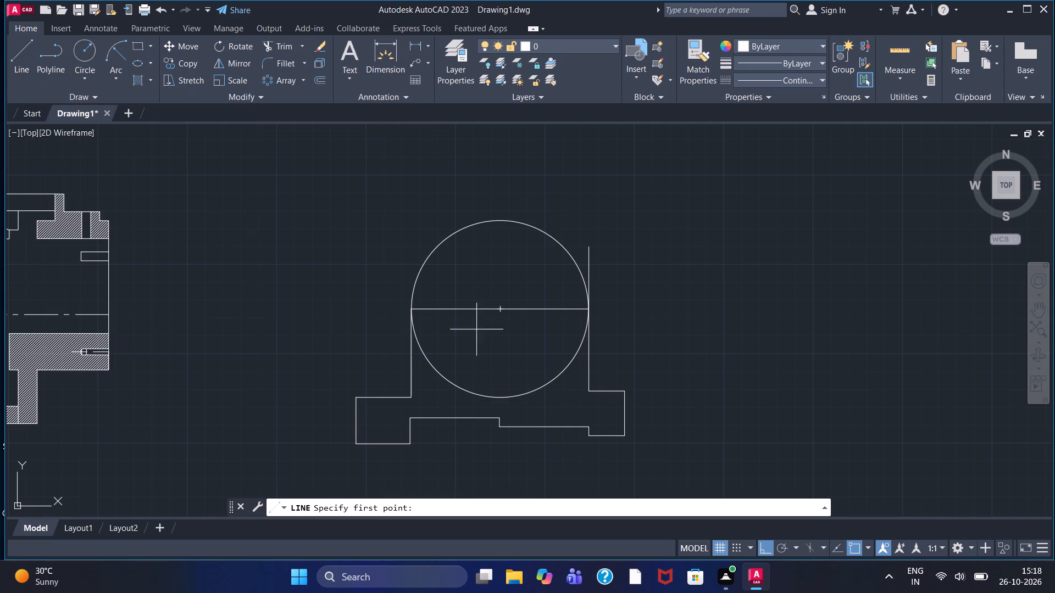
drag(501, 307, 502, 296)
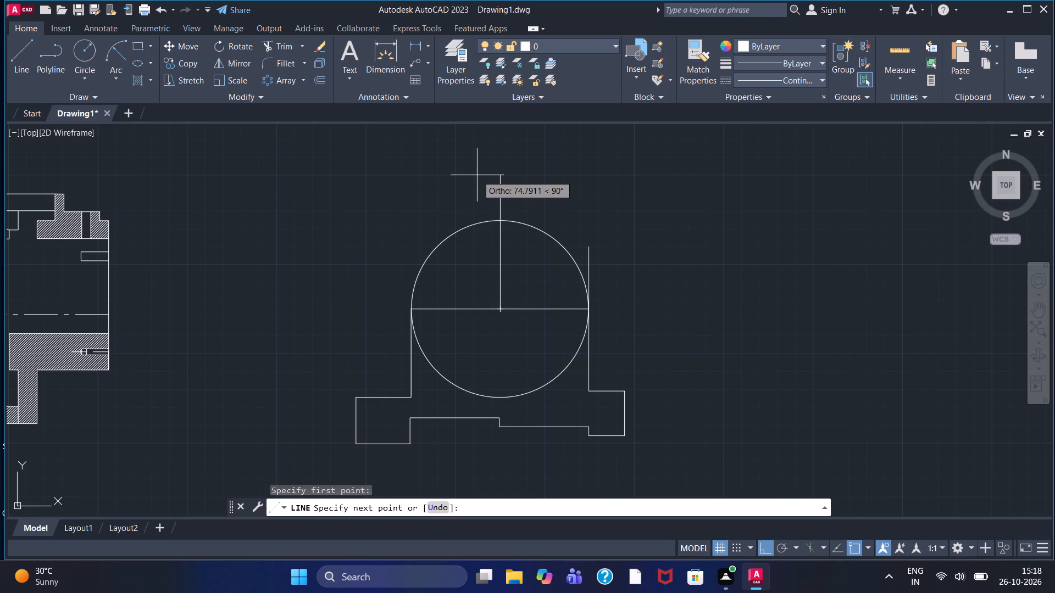
click(490, 202)
right_click(490, 202)
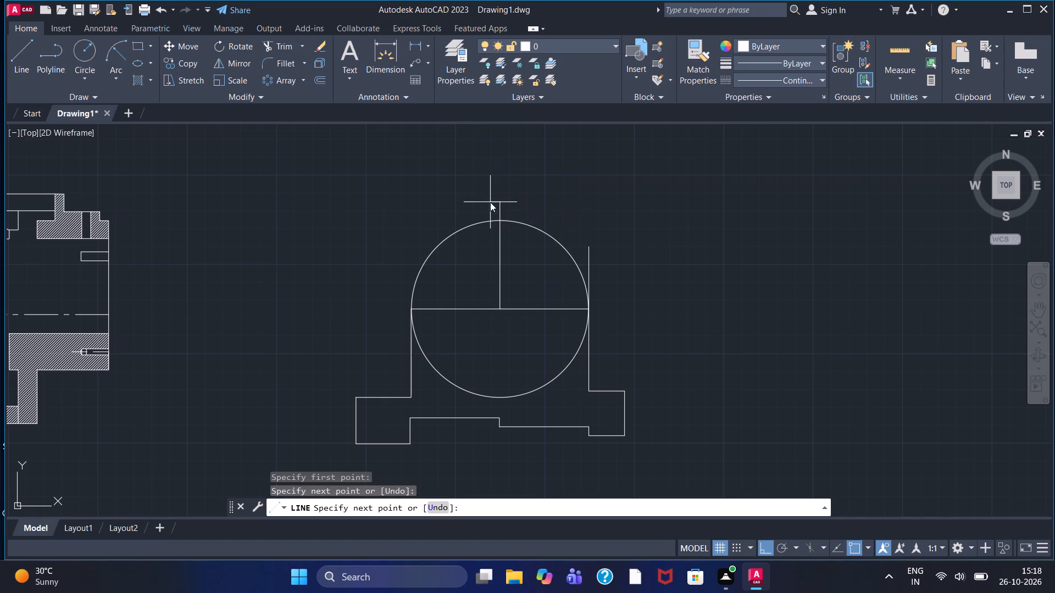
click(503, 211)
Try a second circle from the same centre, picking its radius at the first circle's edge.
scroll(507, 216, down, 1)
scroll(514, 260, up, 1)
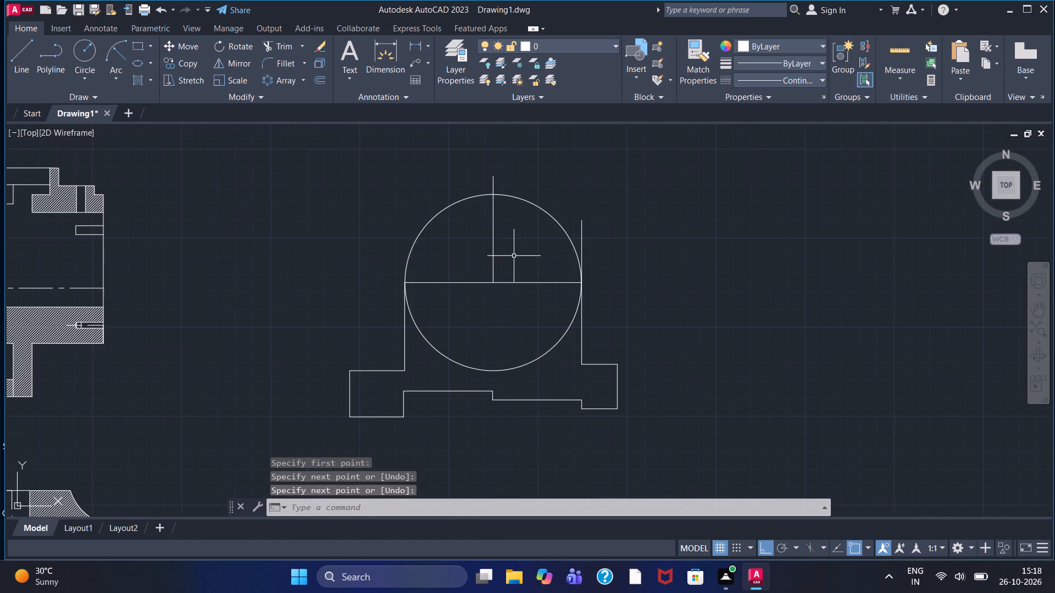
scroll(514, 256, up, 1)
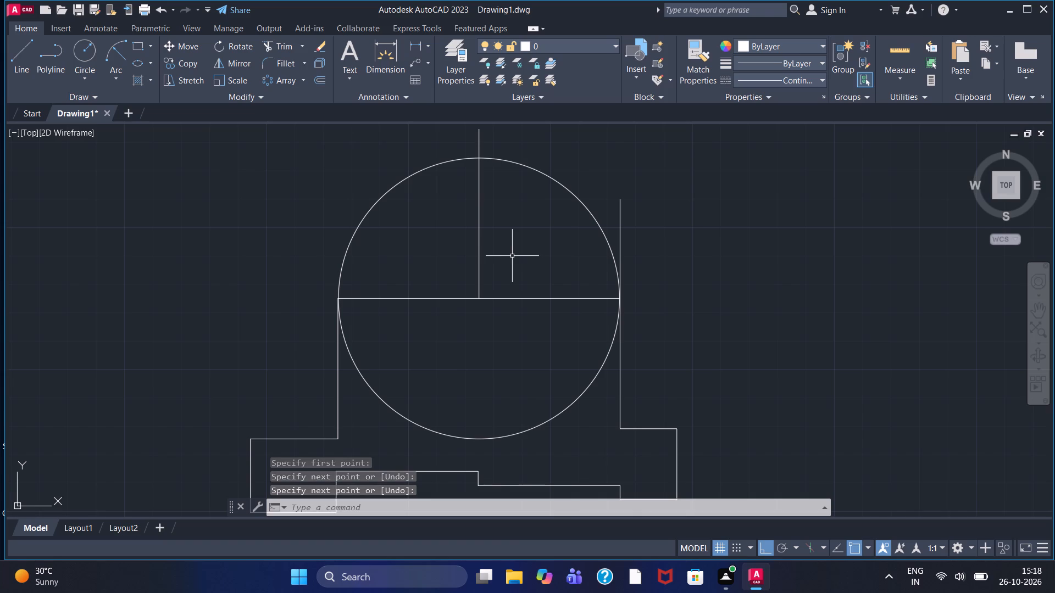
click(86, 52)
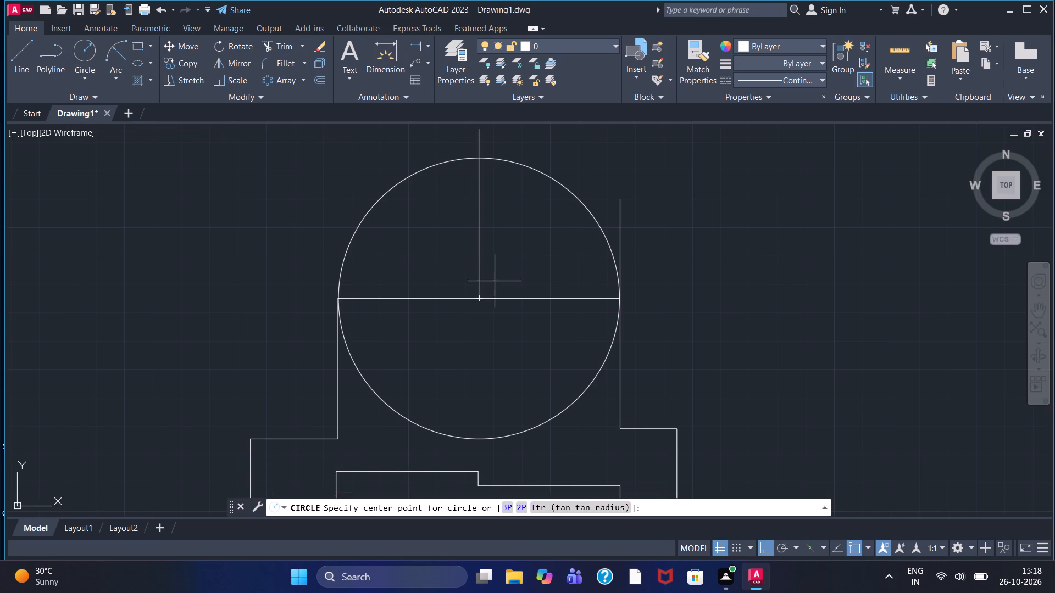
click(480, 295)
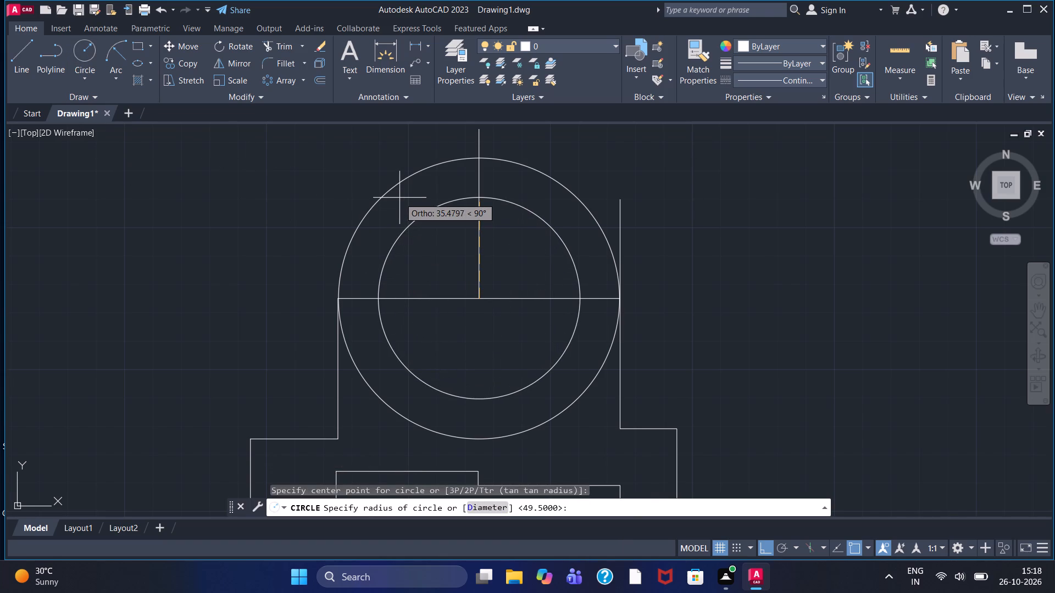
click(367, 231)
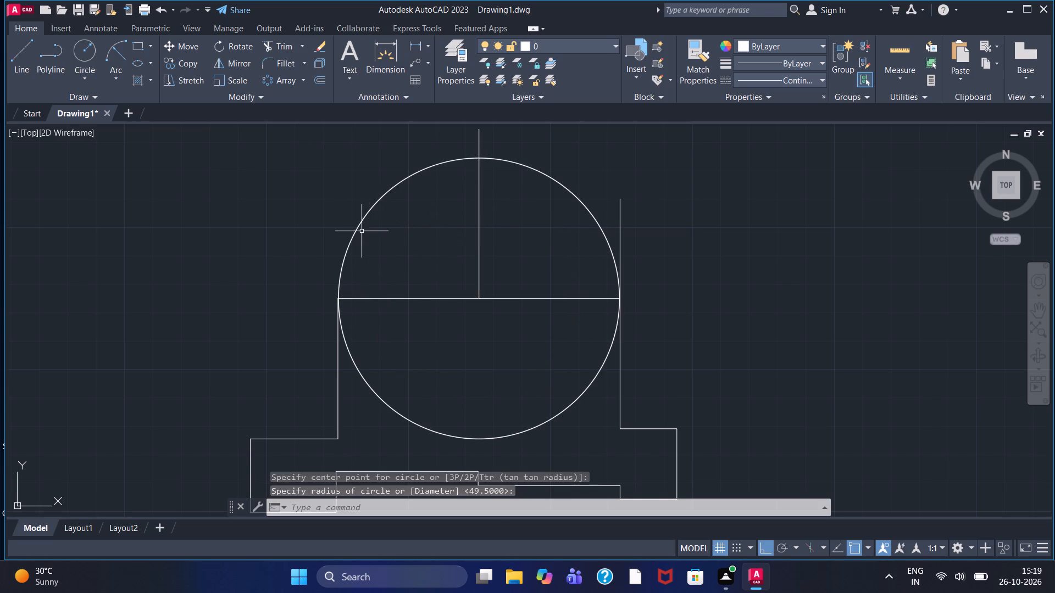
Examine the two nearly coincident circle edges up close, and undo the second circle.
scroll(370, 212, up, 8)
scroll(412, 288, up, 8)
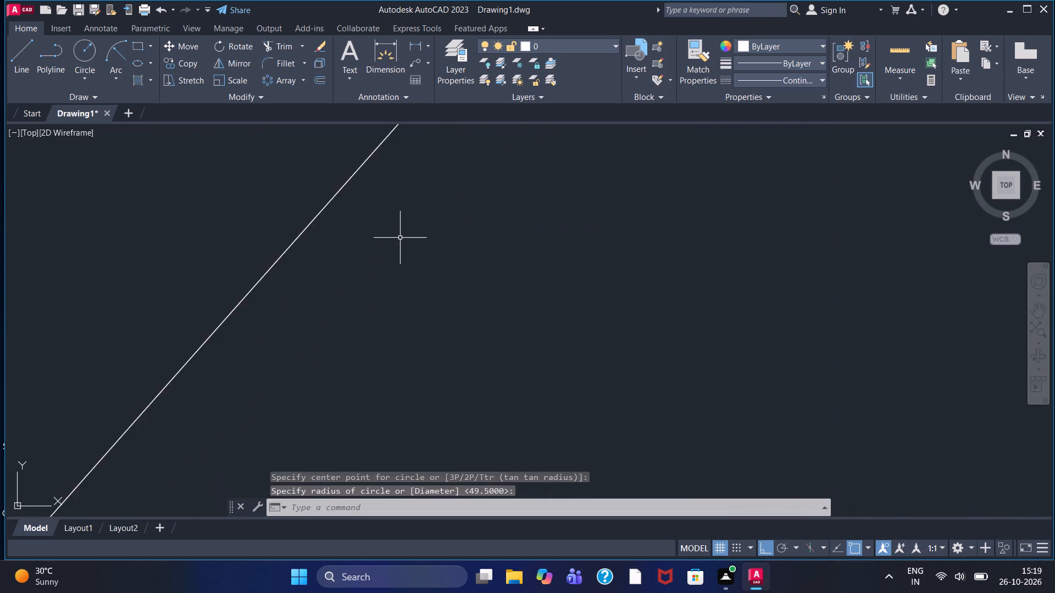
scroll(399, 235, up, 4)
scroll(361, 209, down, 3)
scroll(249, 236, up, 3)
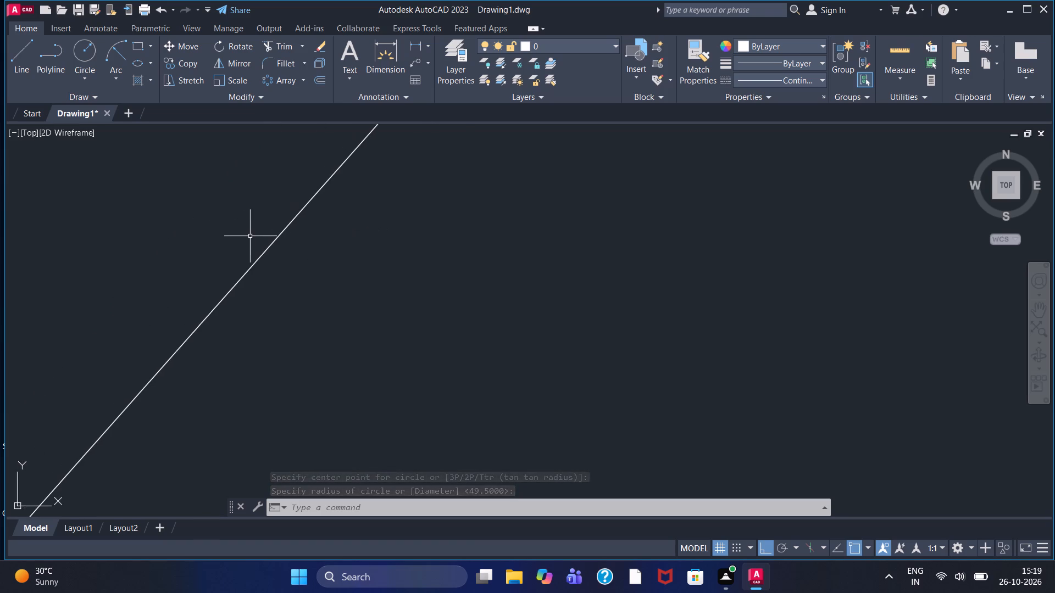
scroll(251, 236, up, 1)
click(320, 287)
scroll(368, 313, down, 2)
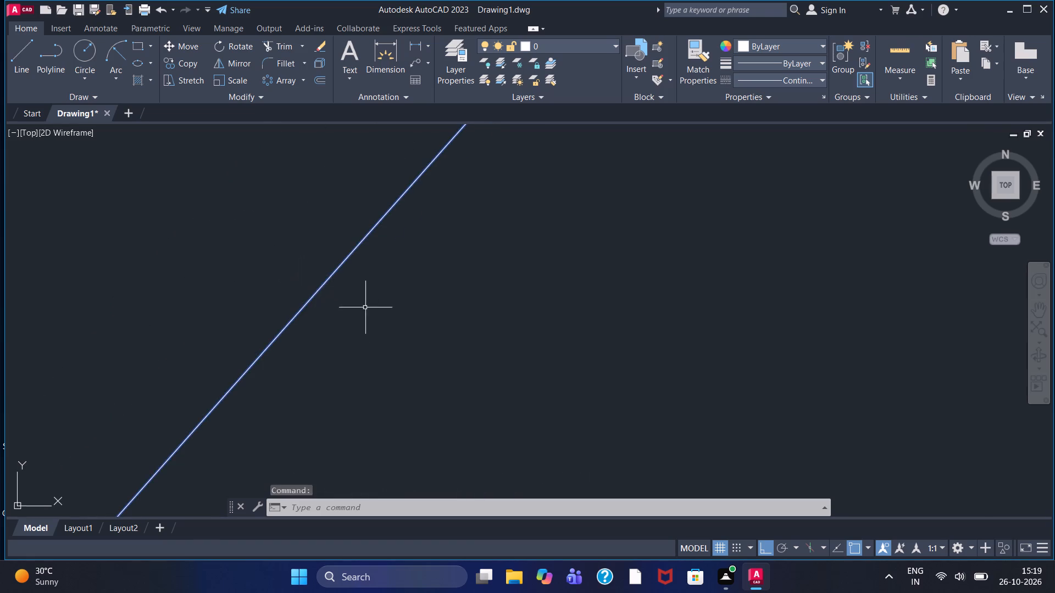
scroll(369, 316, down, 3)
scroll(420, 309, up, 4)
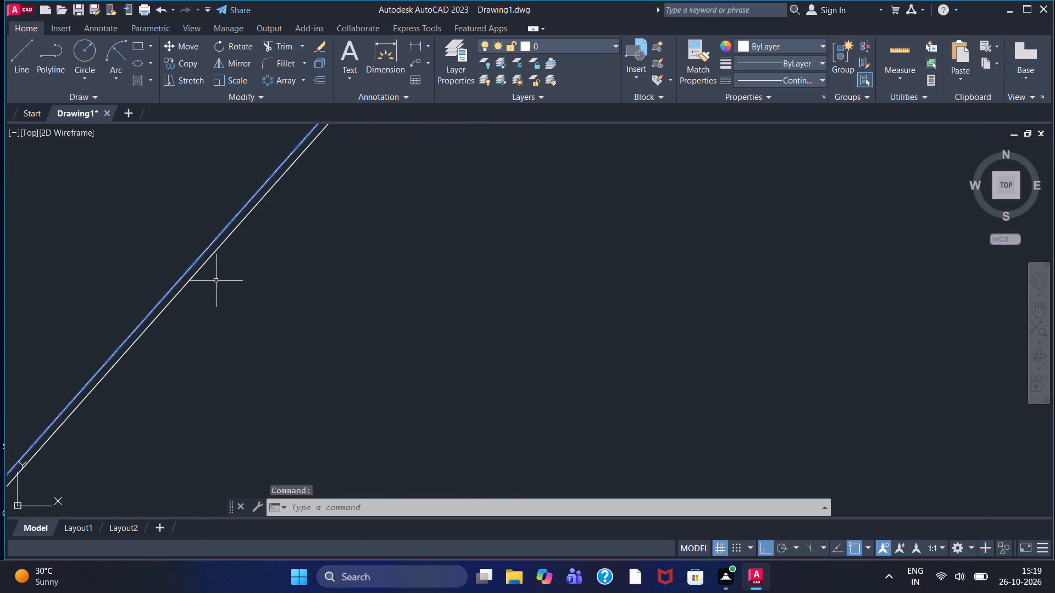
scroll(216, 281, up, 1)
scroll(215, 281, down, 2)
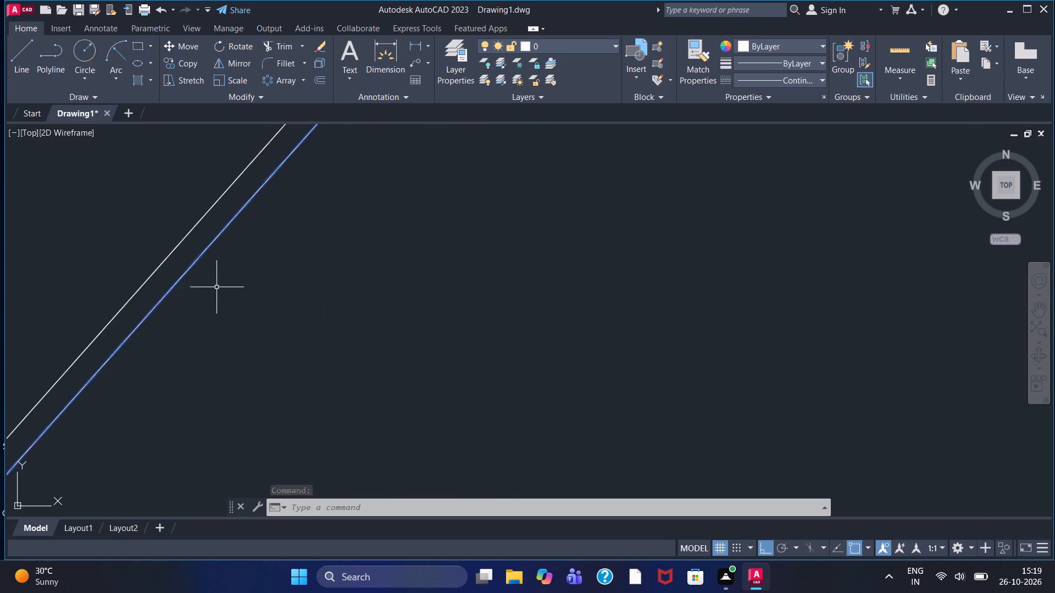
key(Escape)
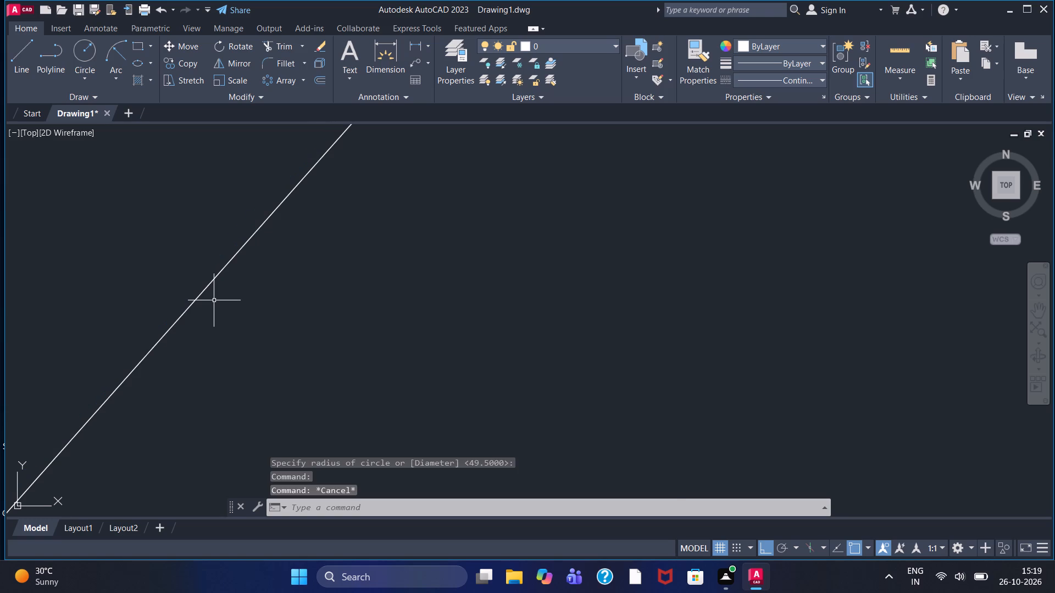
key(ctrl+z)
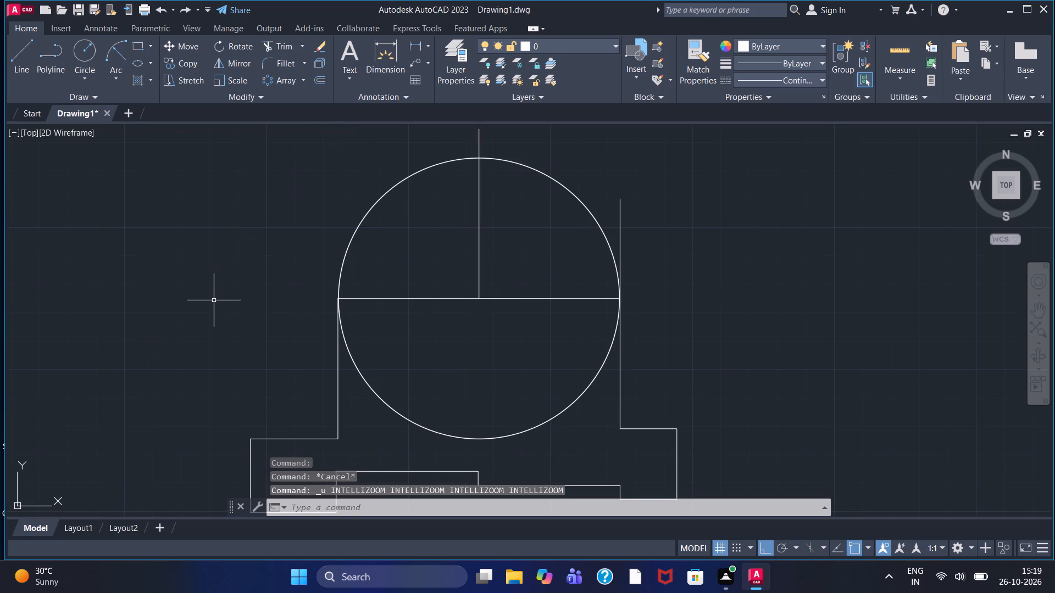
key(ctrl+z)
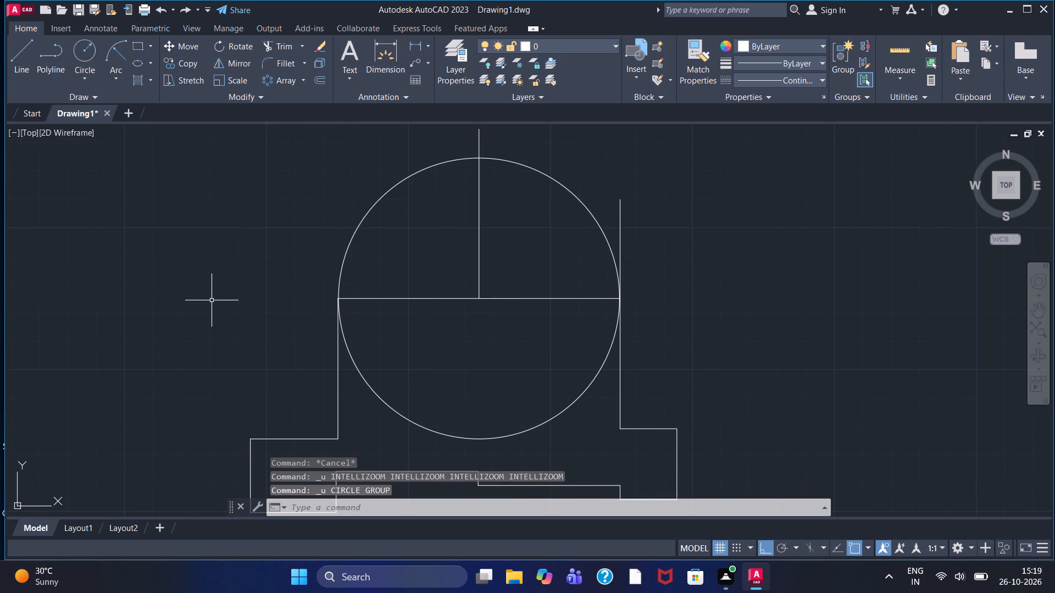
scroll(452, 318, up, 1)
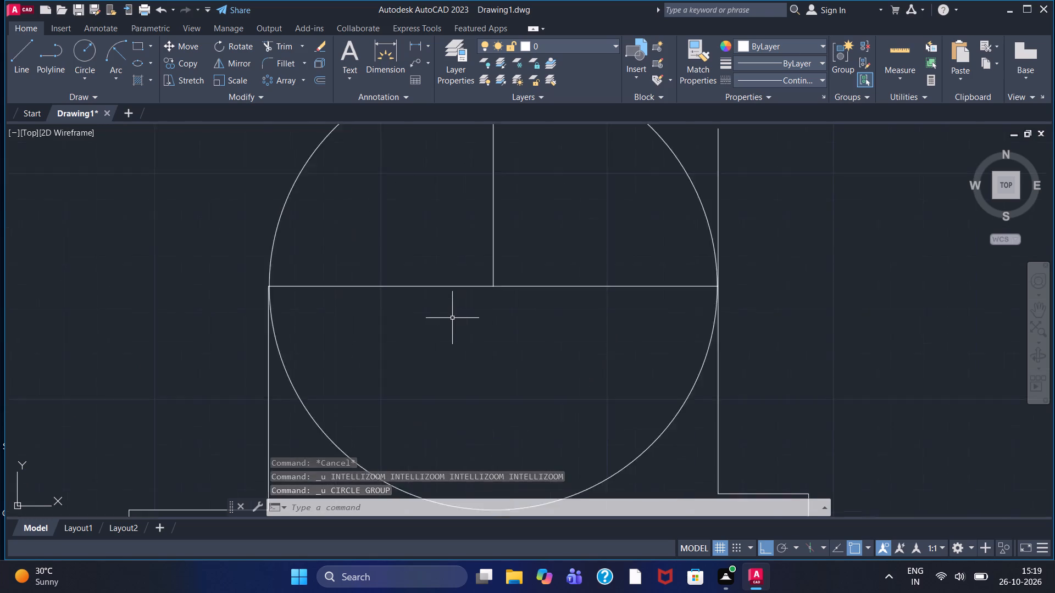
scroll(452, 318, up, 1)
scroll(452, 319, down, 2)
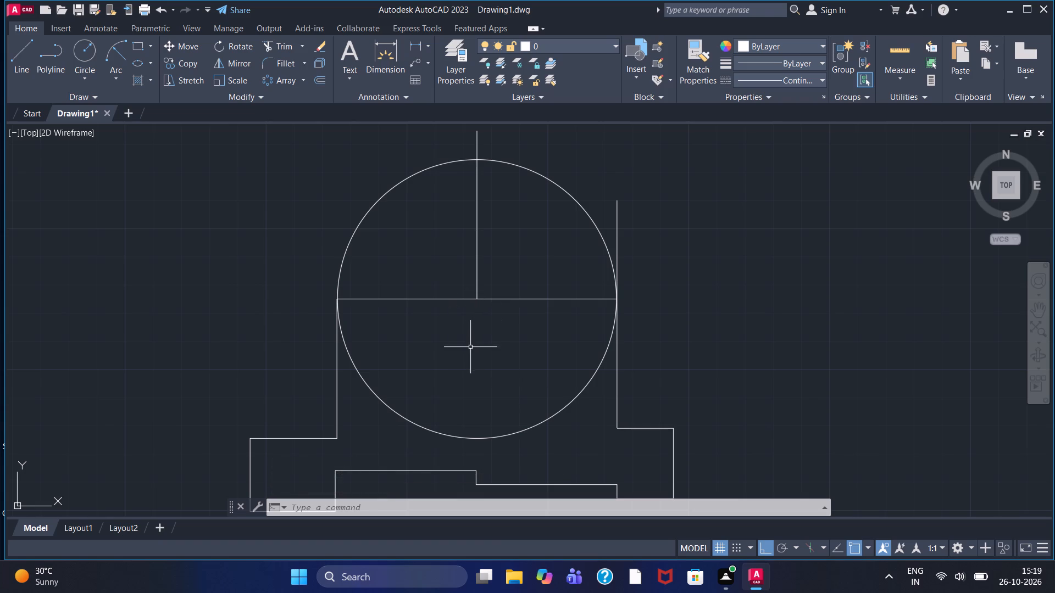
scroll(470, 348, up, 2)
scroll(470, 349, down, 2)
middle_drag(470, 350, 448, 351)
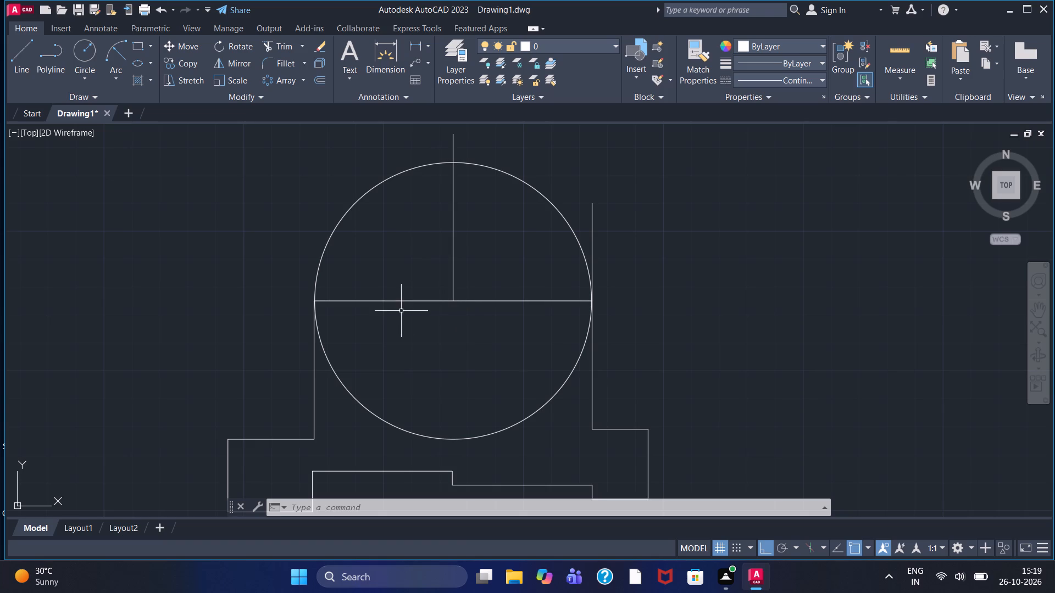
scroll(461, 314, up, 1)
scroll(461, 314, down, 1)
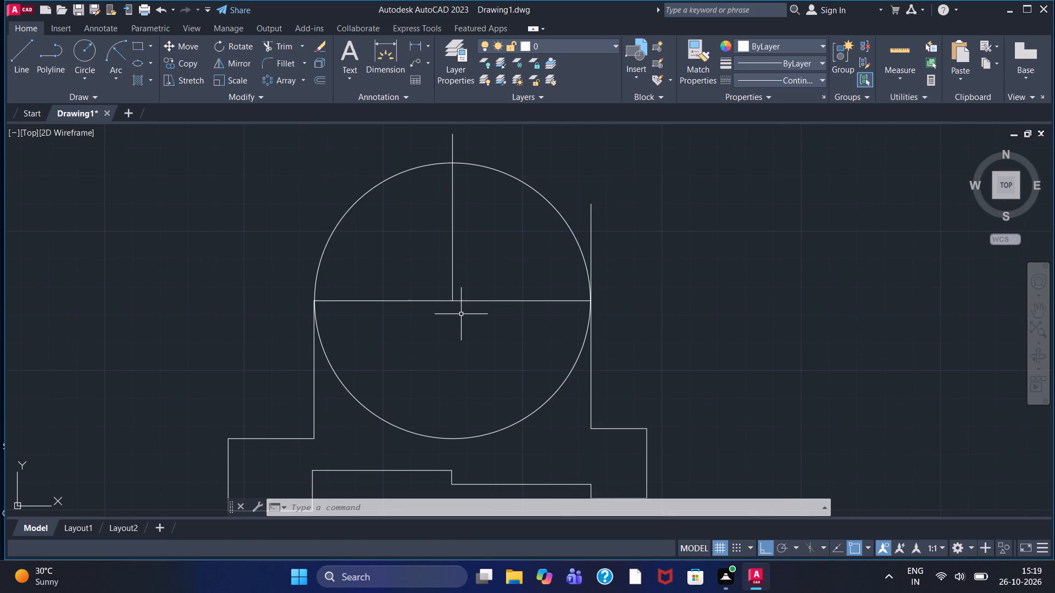
Begin a dashed circle in the ACAD_ISO02W100 linetype, centred on the existing large circle's centre.
scroll(457, 315, up, 1)
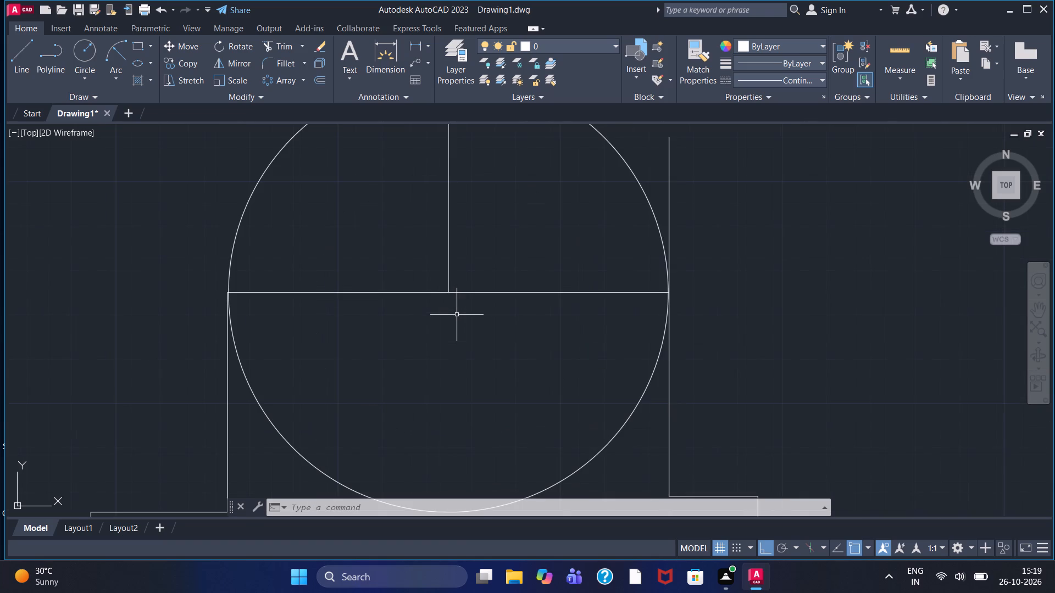
click(775, 76)
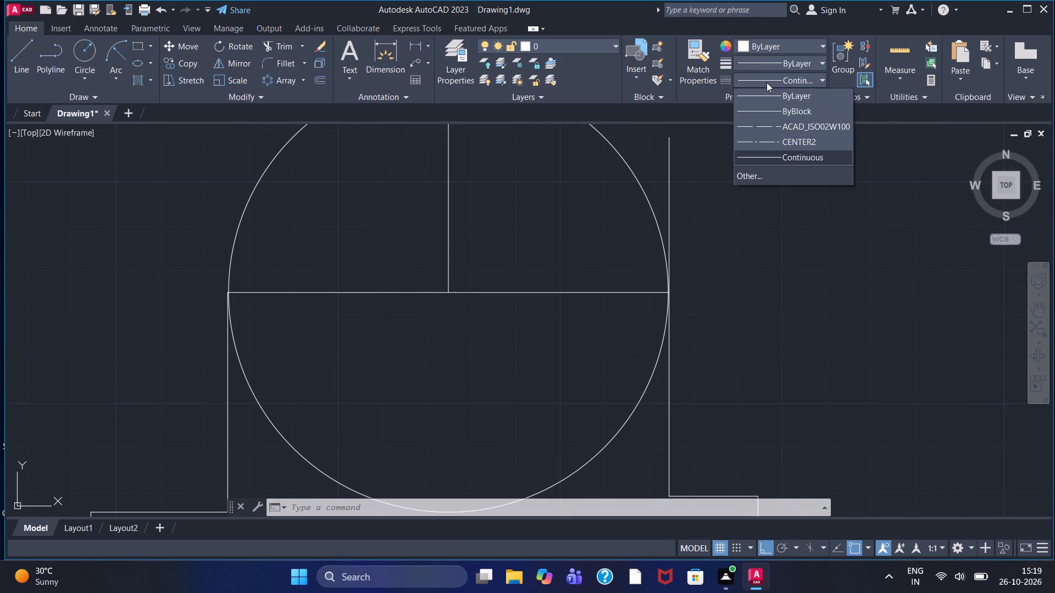
click(769, 124)
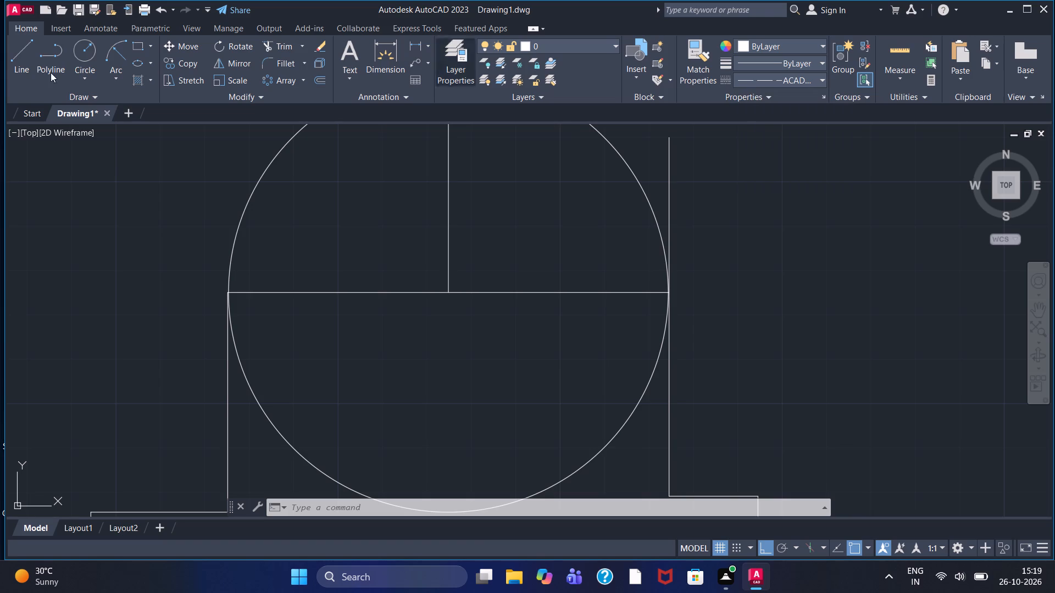
click(97, 49)
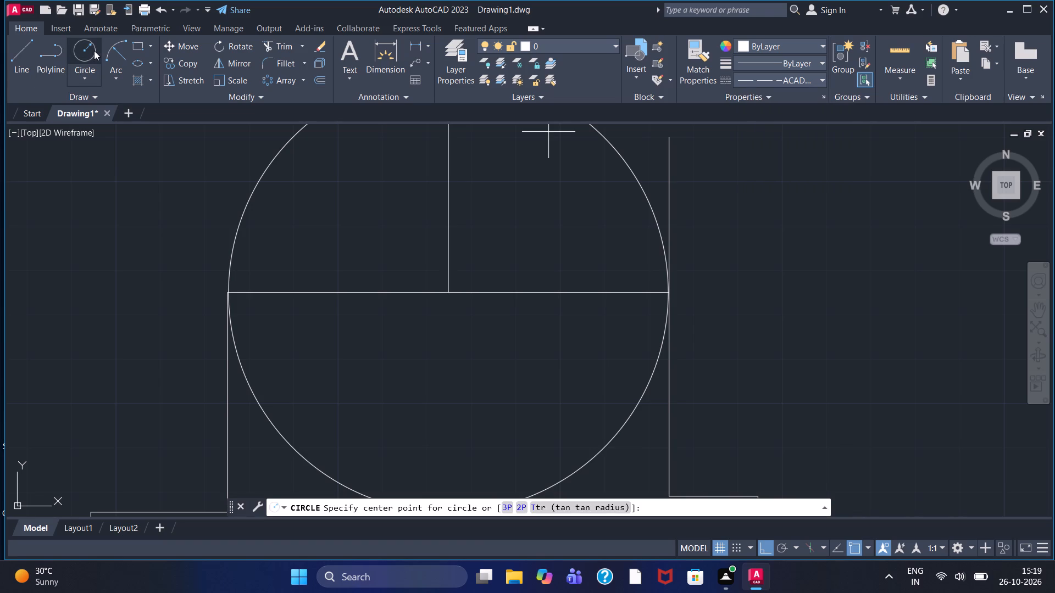
click(449, 289)
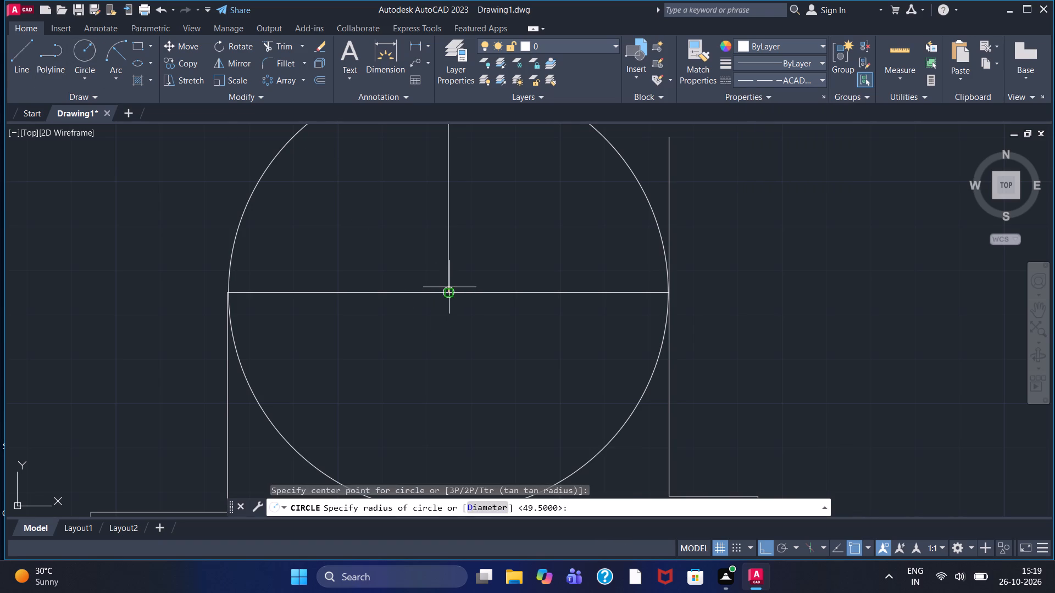
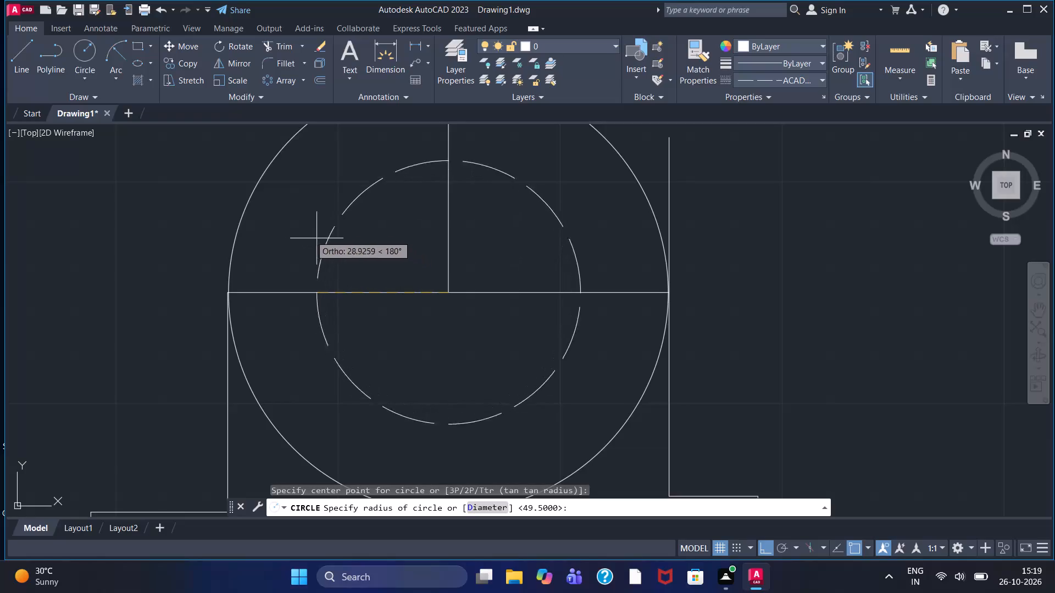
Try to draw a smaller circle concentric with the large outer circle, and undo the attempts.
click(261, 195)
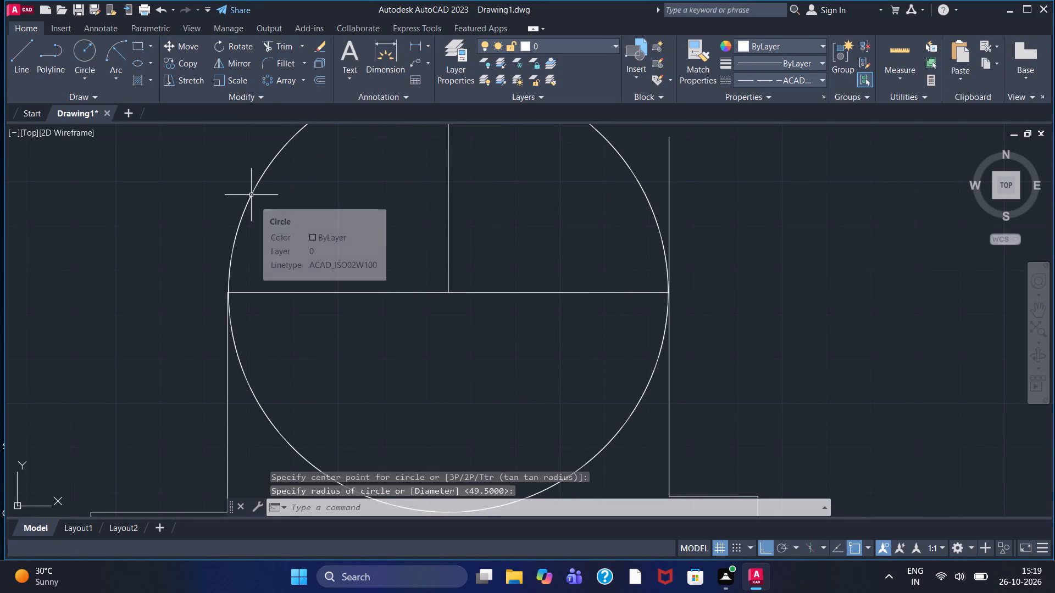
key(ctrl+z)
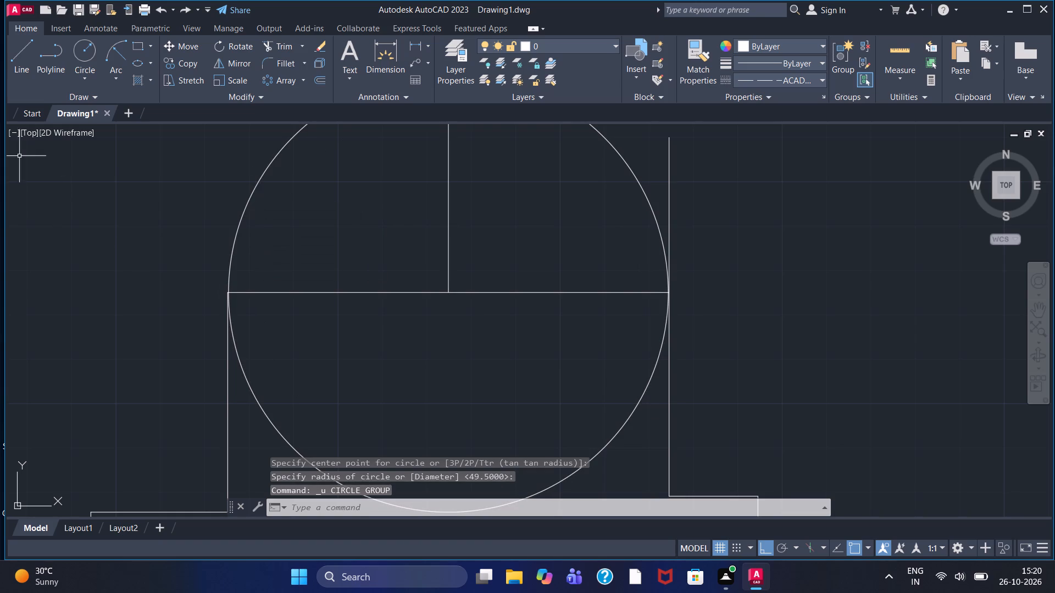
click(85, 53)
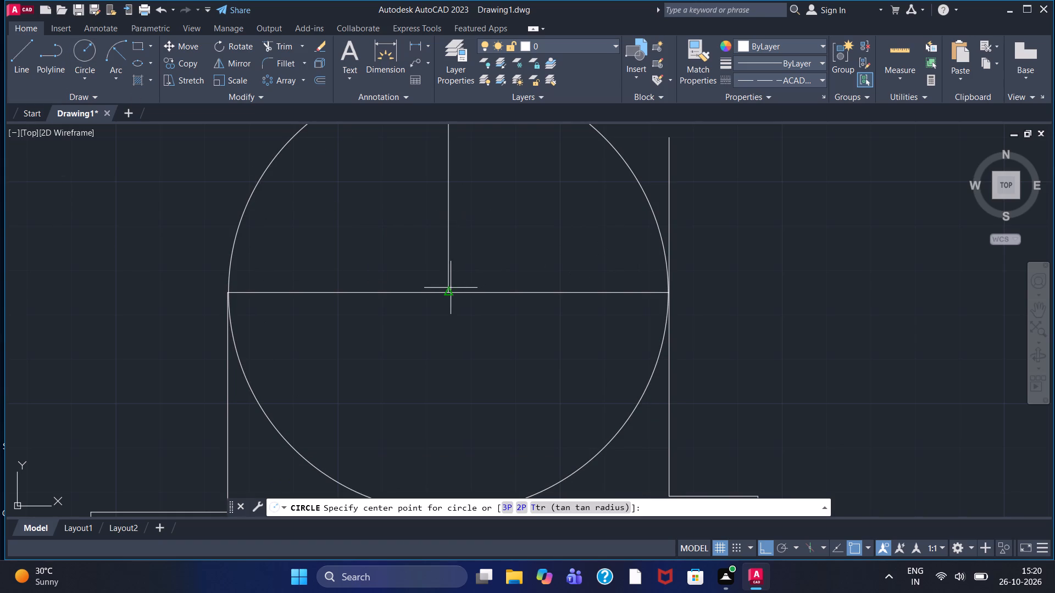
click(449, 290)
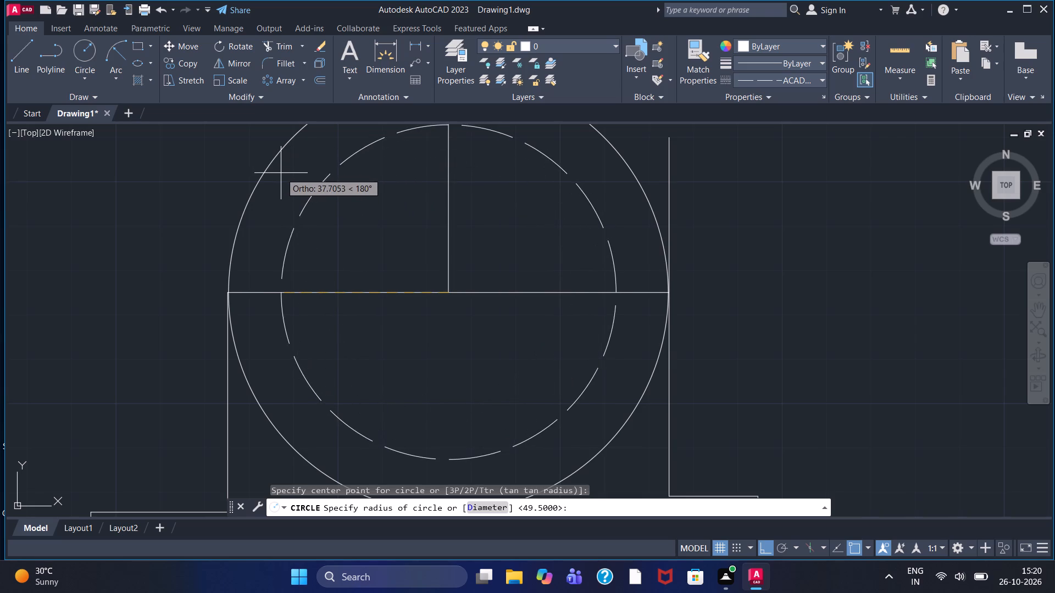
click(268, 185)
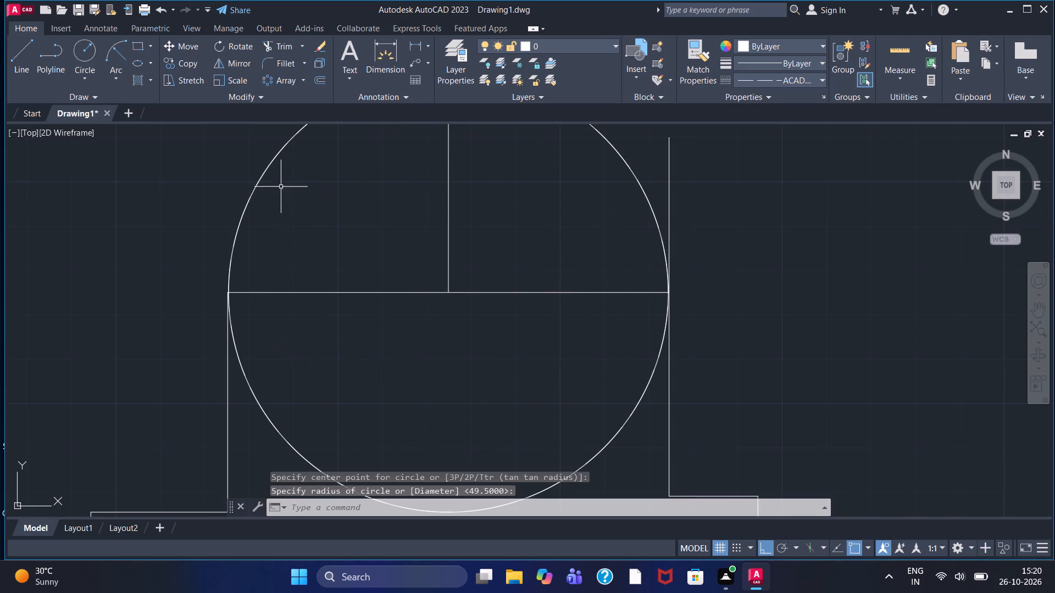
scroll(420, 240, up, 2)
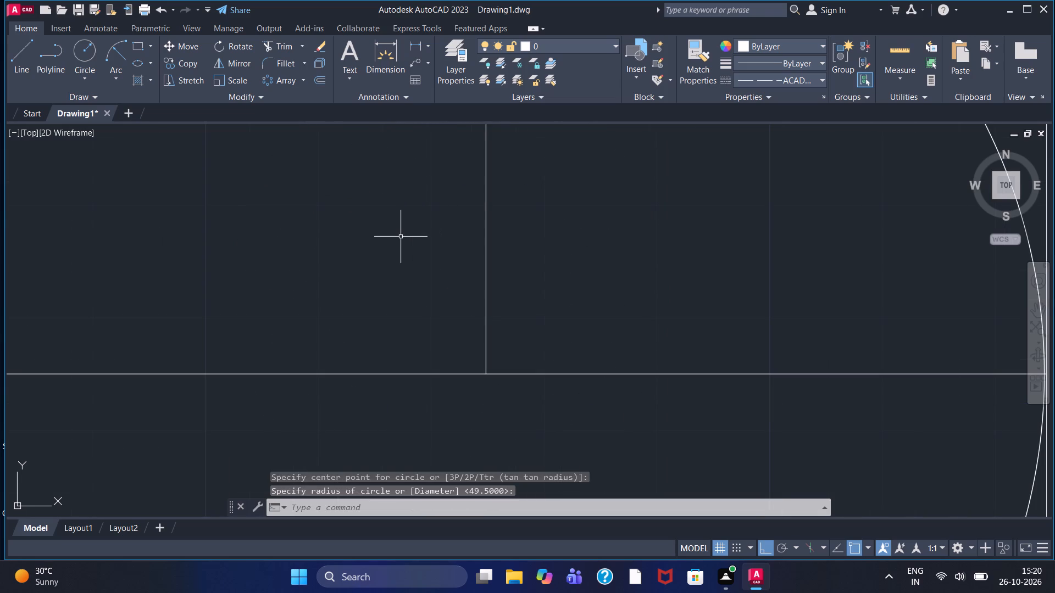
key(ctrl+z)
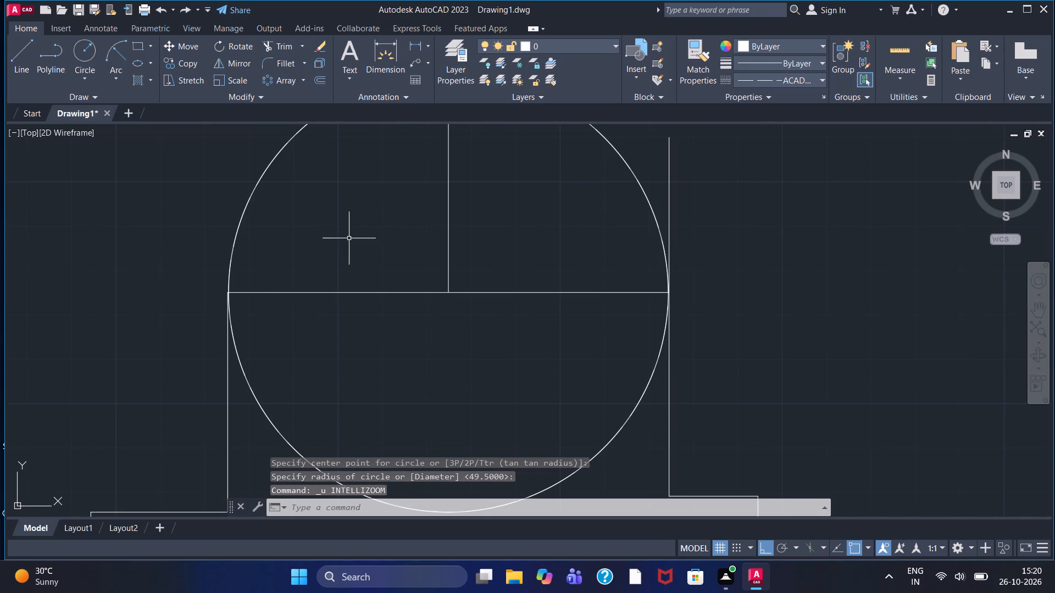
Draw a dashed concentric circle of radius about 42.4 inside the large outer circle, centred where the two centre lines meet.
scroll(470, 254, up, 2)
double_click(86, 44)
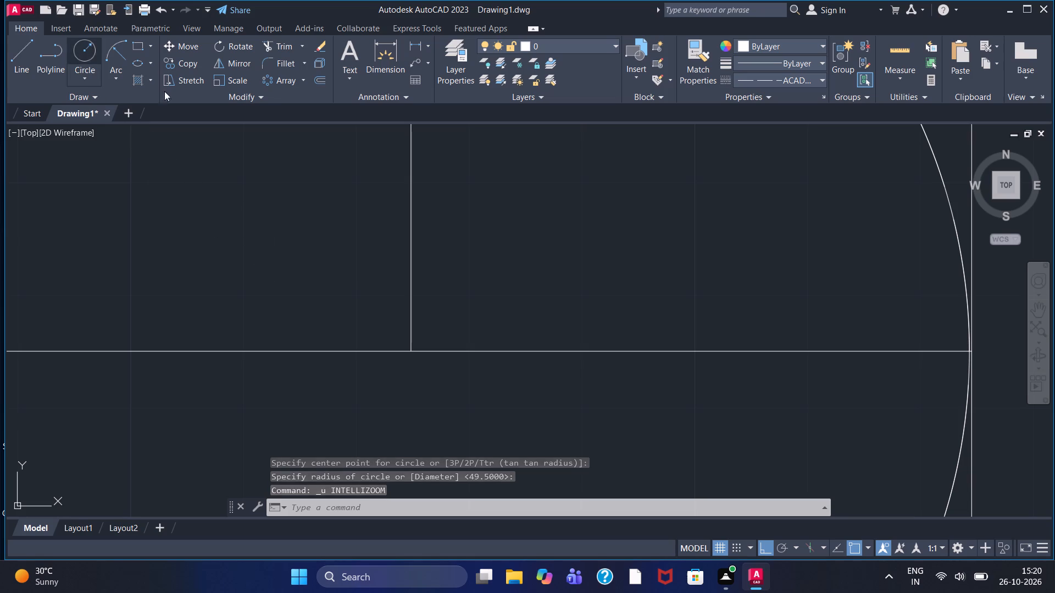
drag(410, 351, 420, 351)
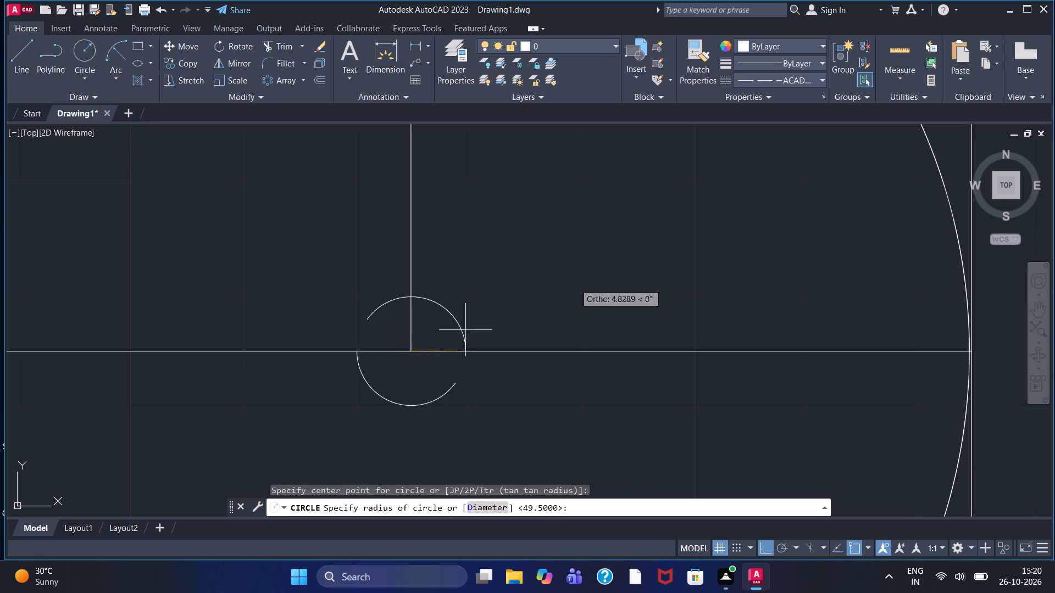
click(890, 193)
scroll(832, 233, down, 1)
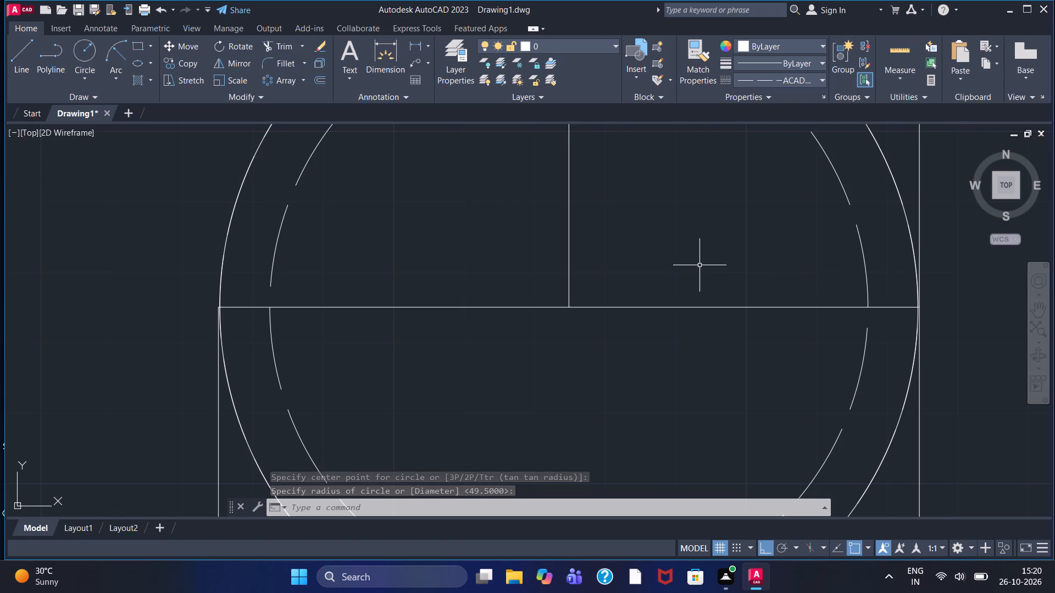
Using the Continuous linetype, draw a concentric circle of radius about 38.15 inside the dashed circle.
click(792, 78)
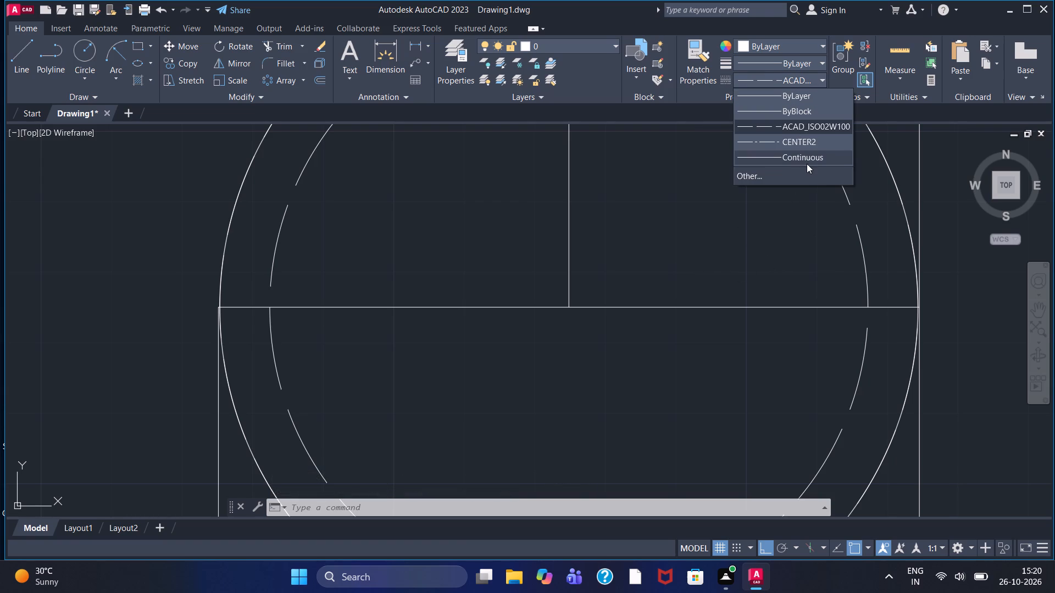
click(807, 158)
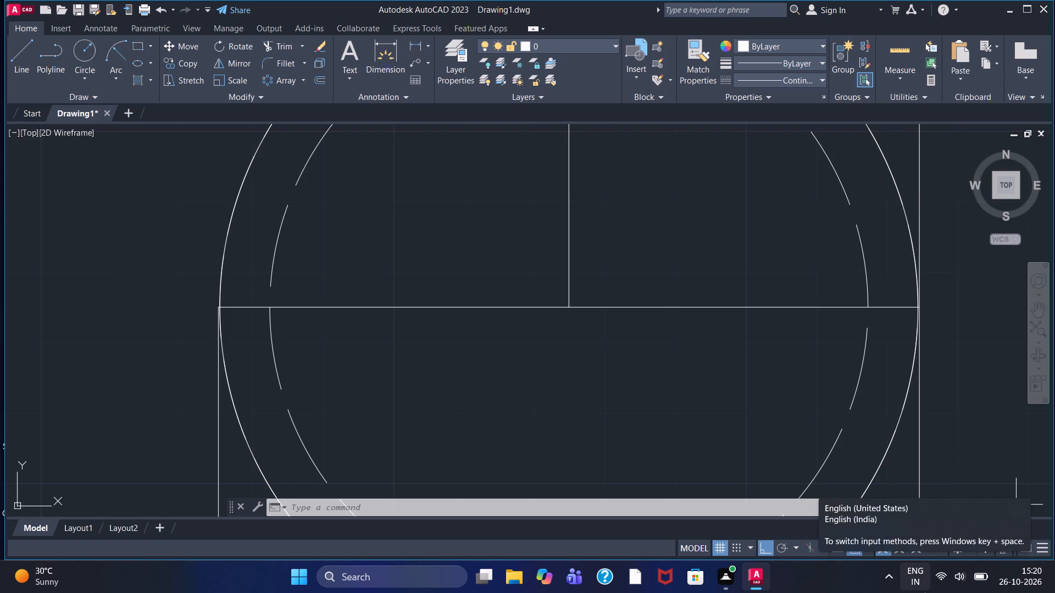
click(92, 48)
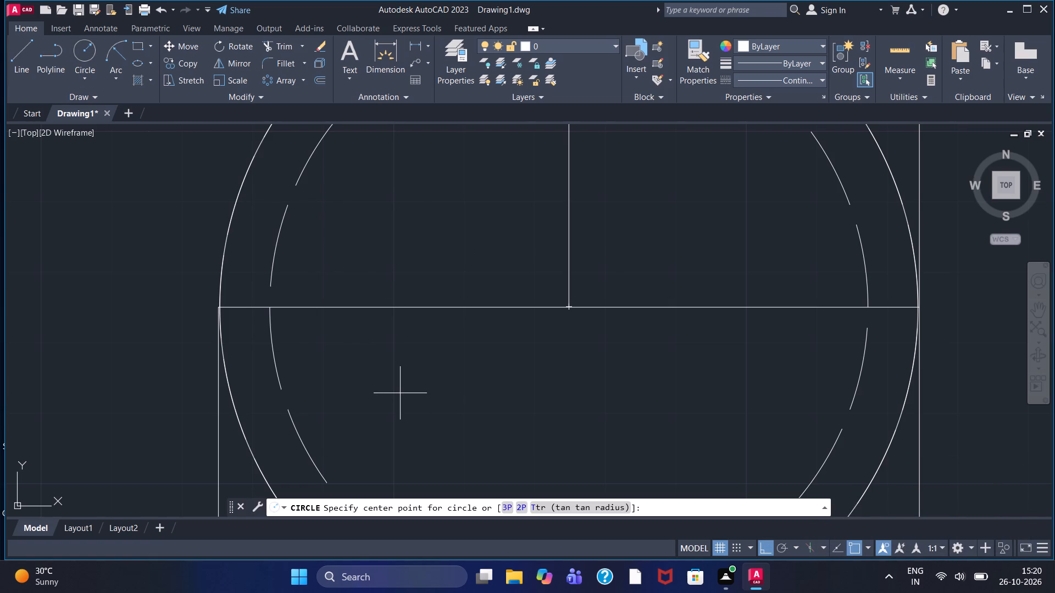
click(570, 305)
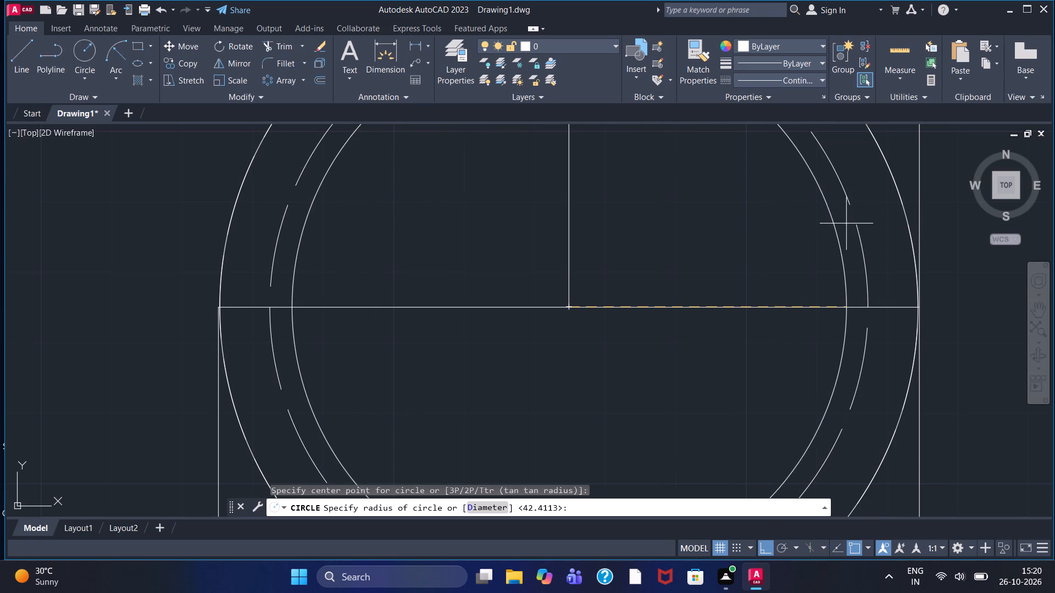
scroll(835, 231, up, 1)
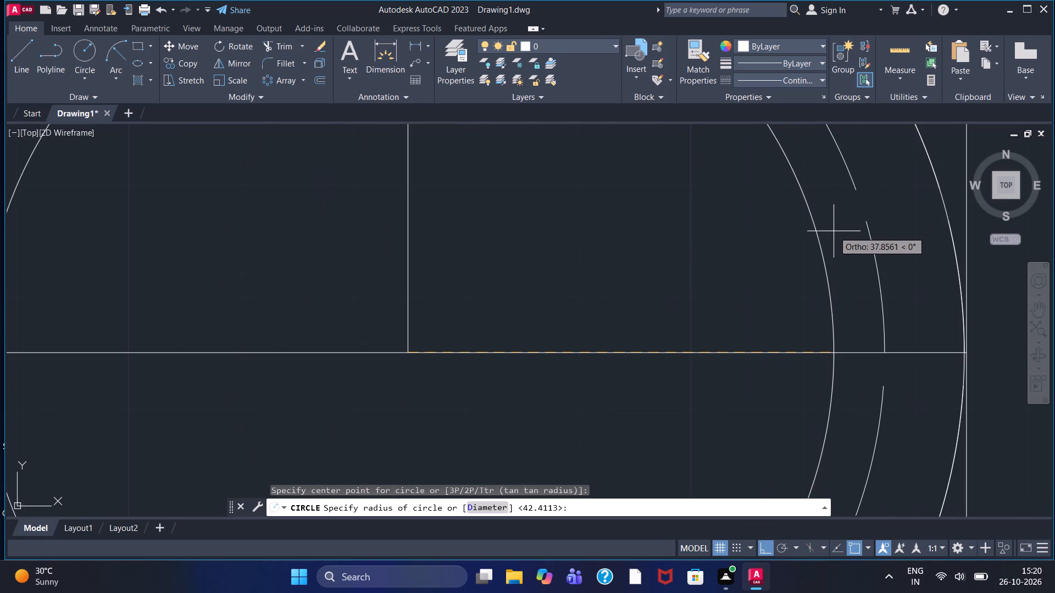
click(837, 235)
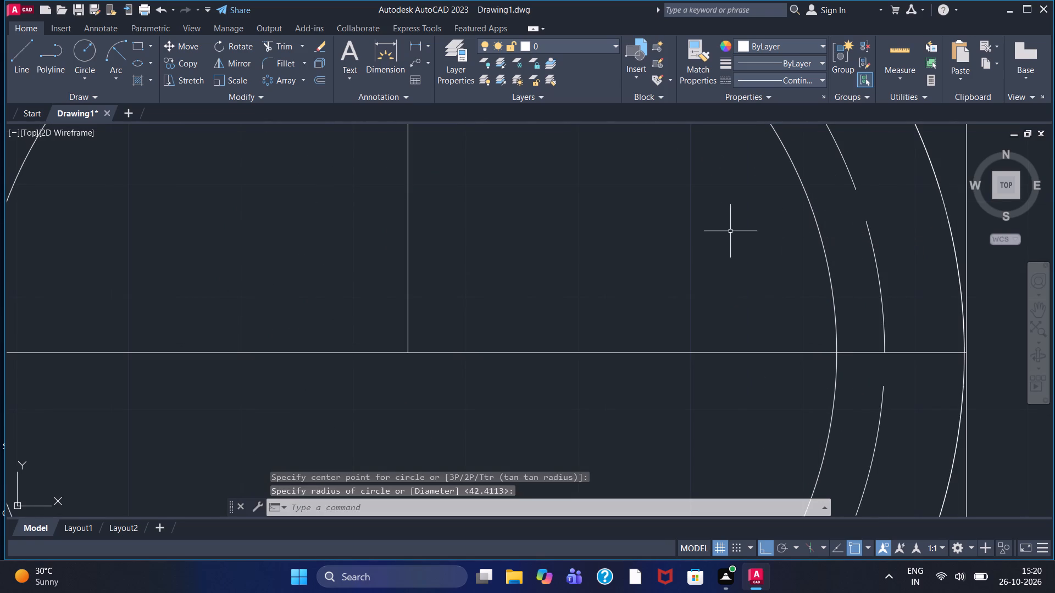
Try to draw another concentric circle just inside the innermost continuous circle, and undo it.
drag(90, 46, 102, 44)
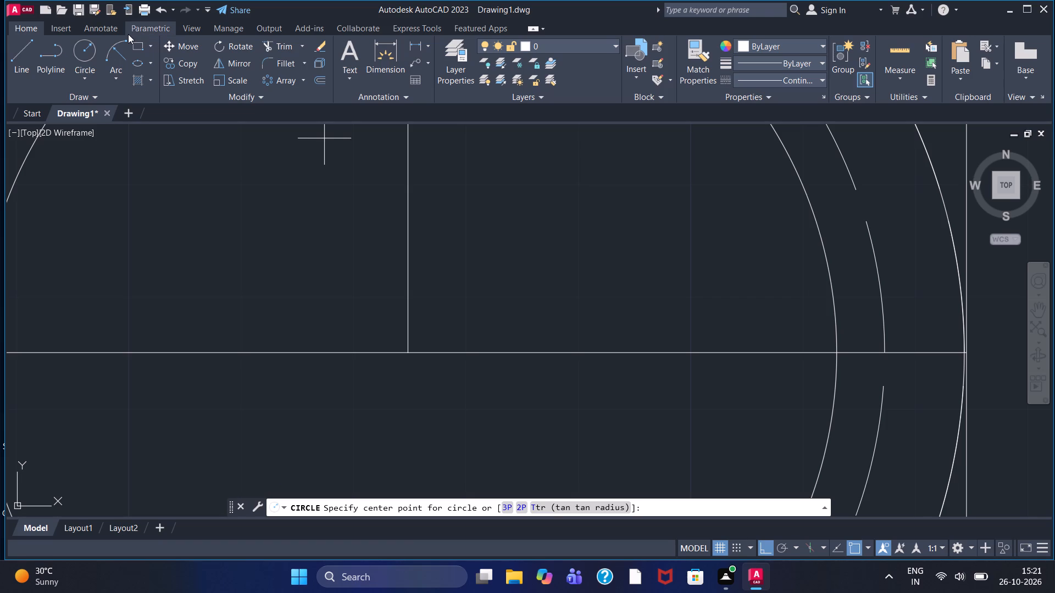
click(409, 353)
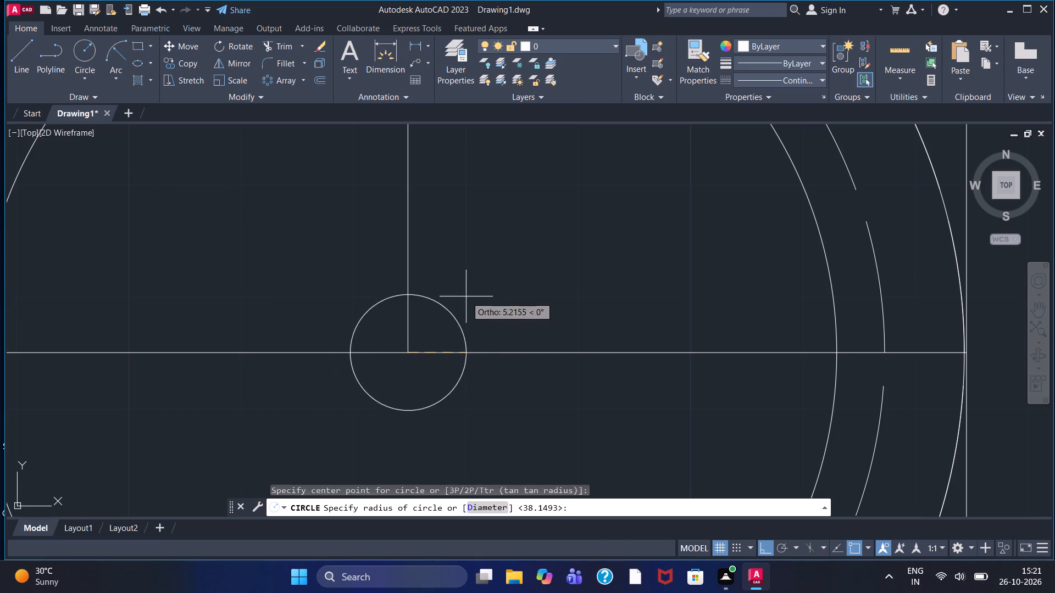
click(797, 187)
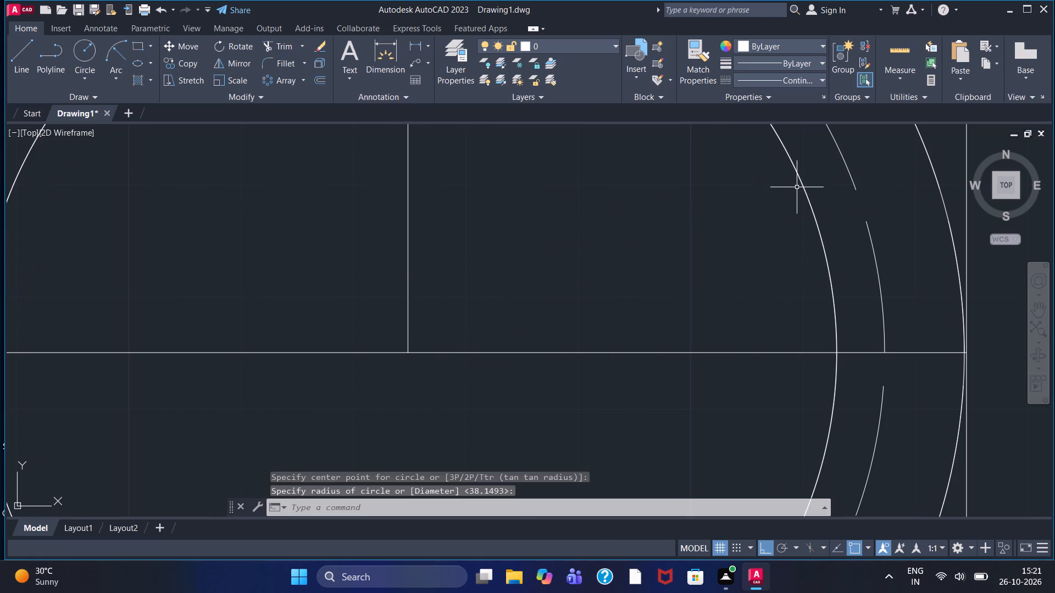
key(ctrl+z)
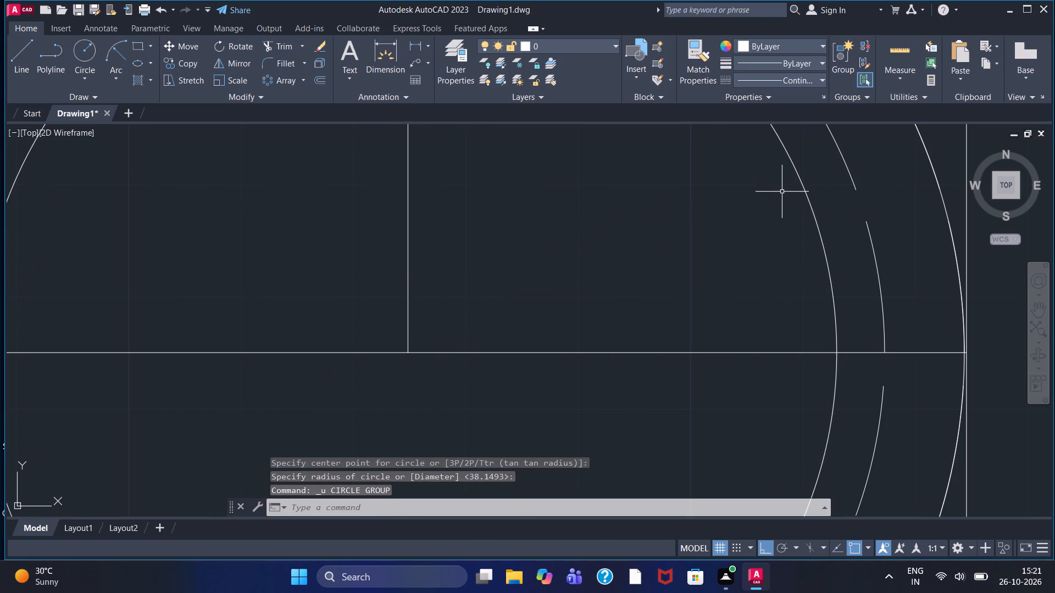
Draw a continuous concentric circle of radius about 34.7 inside the innermost existing circle.
click(85, 54)
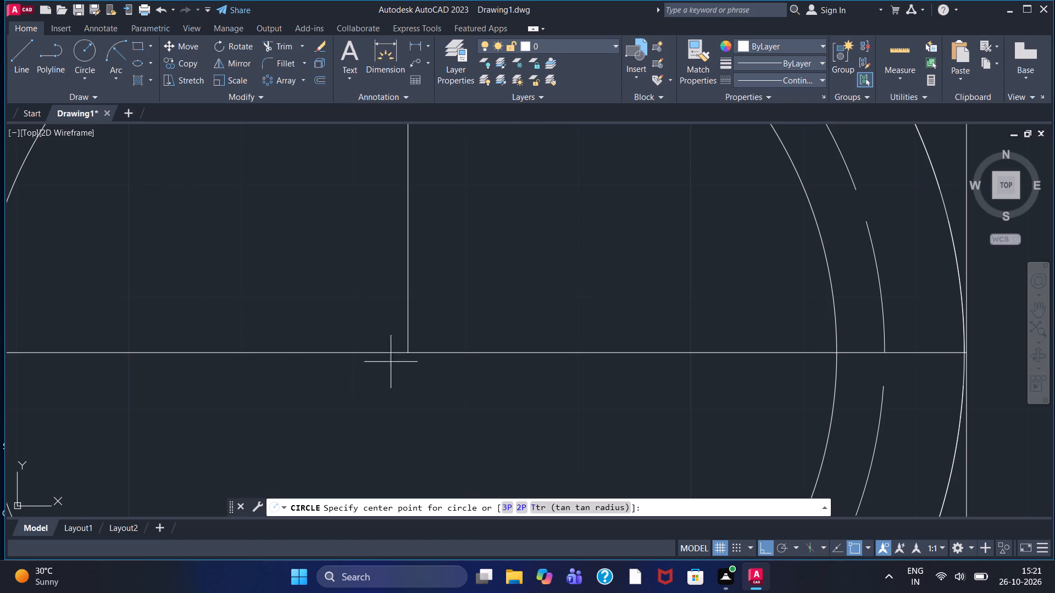
click(408, 353)
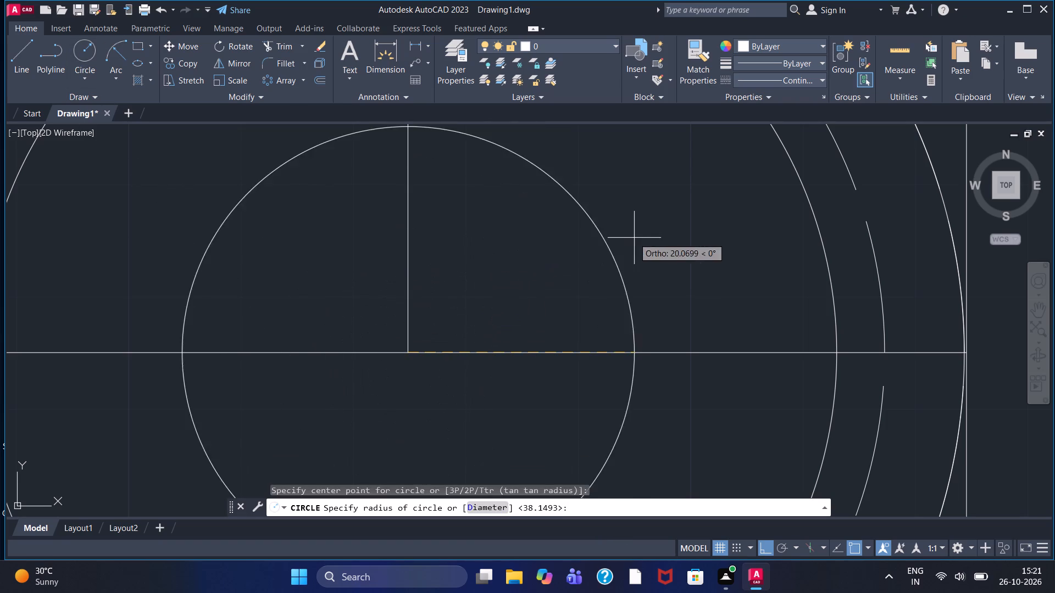
click(798, 279)
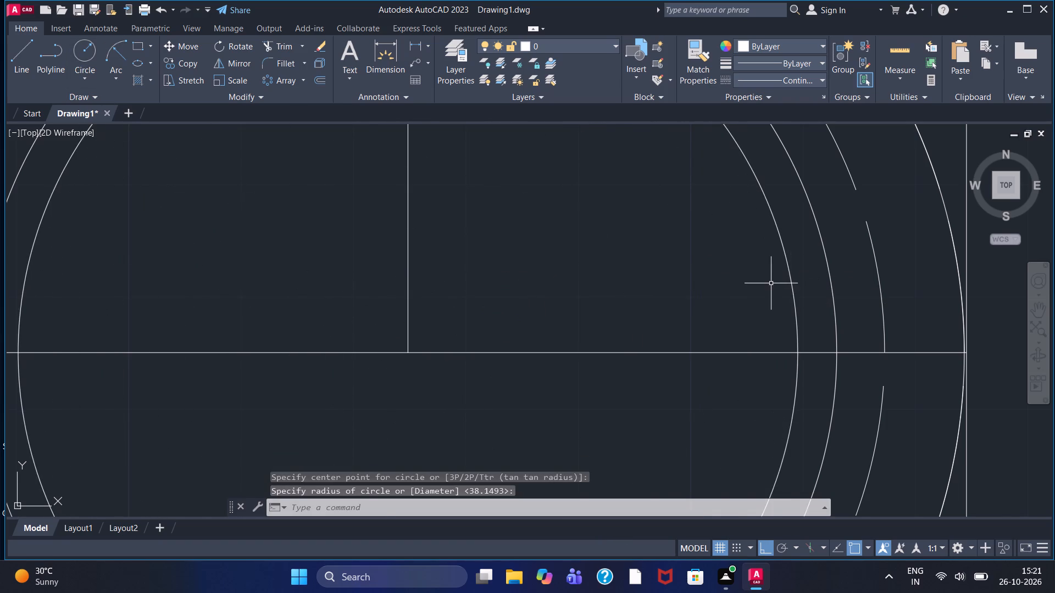
Draw a concentric circle of radius 25 at the shared centre point.
scroll(769, 283, down, 1)
middle_drag(678, 272, 598, 227)
drag(91, 51, 93, 57)
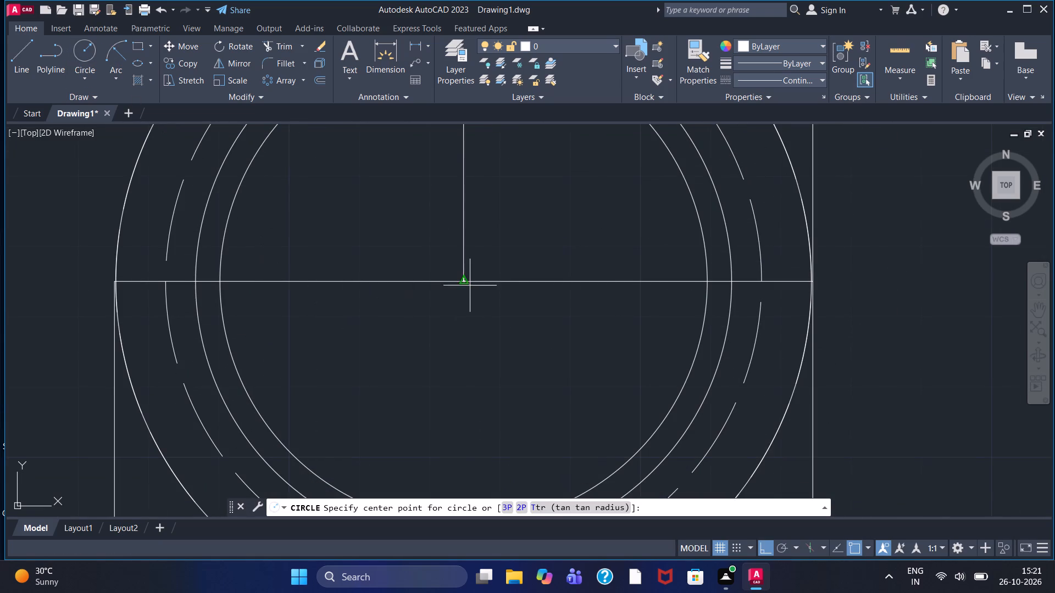
click(463, 282)
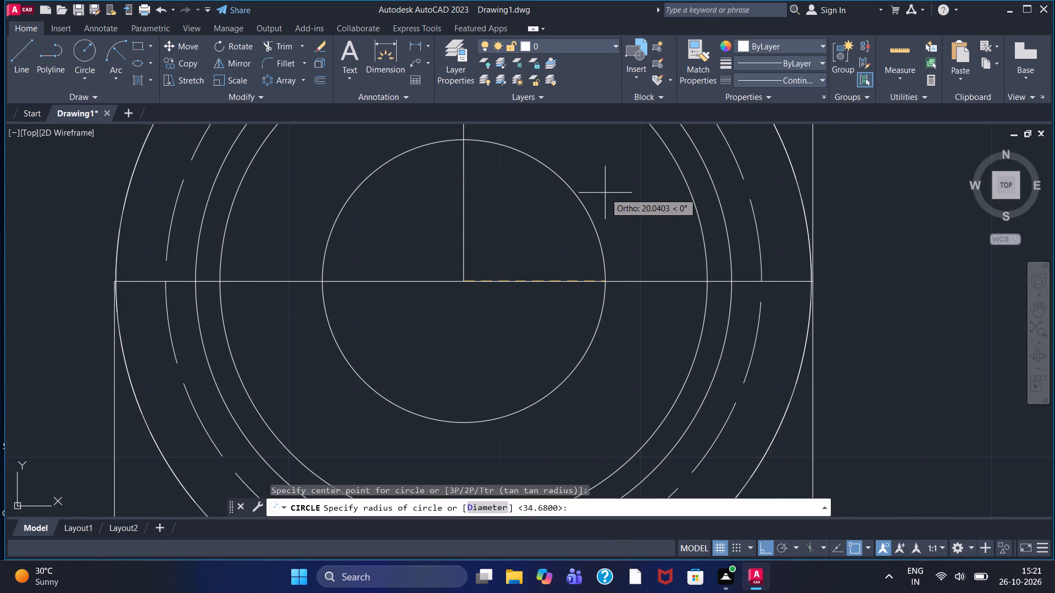
text(25)
key(Return)
Draw a vertical line from the circles' centre down to the bottom of the outermost circle.
scroll(614, 187, down, 3)
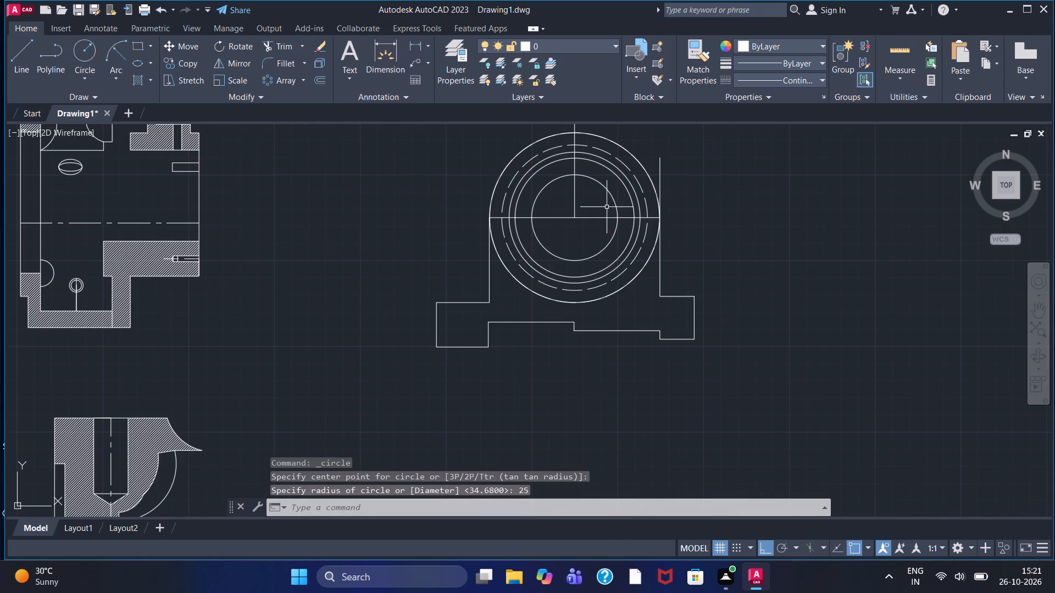
click(16, 66)
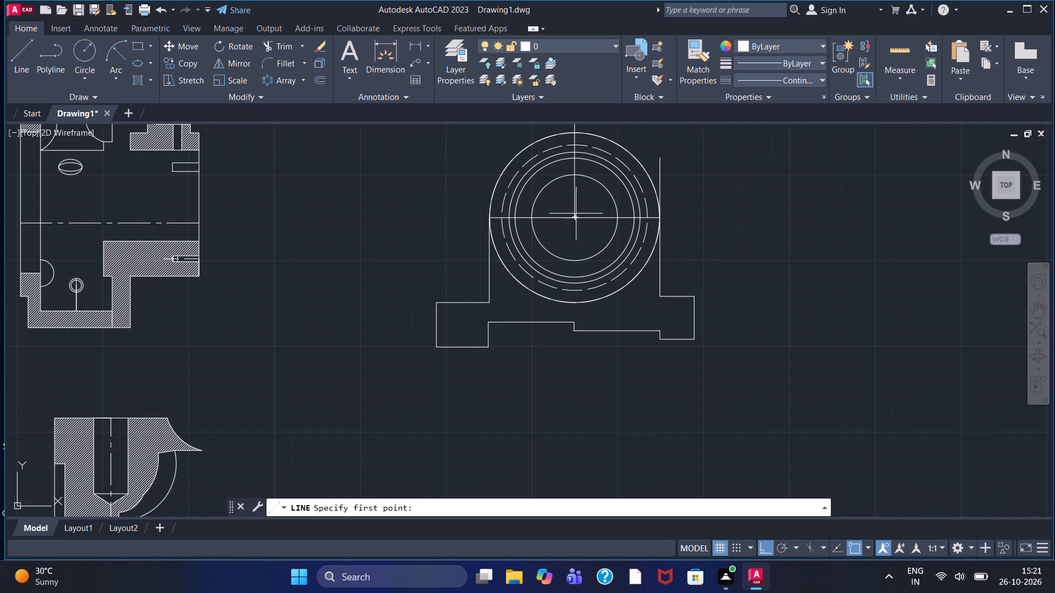
click(575, 220)
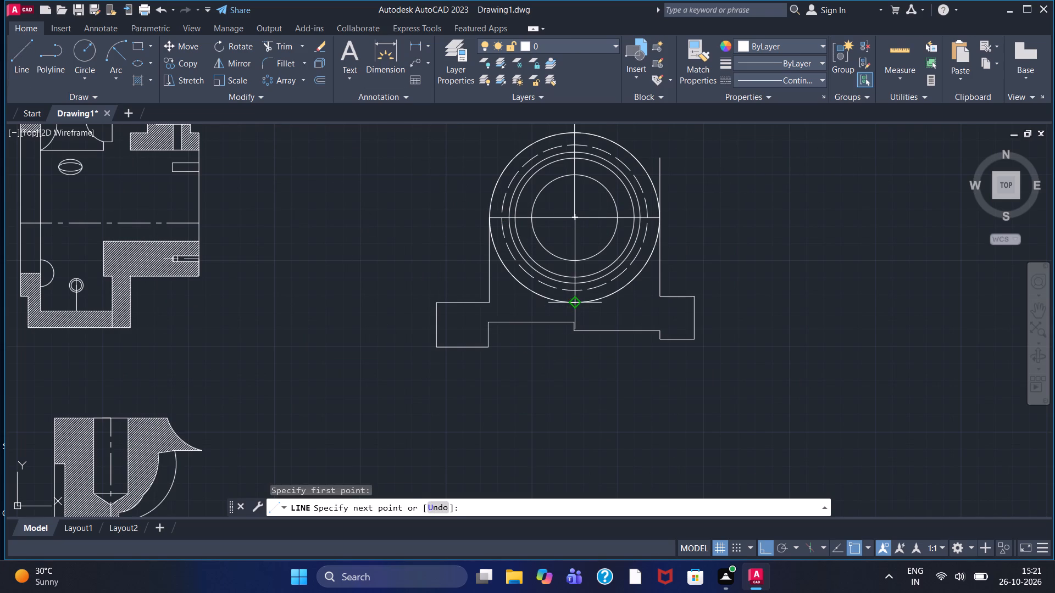
click(573, 302)
key(Escape)
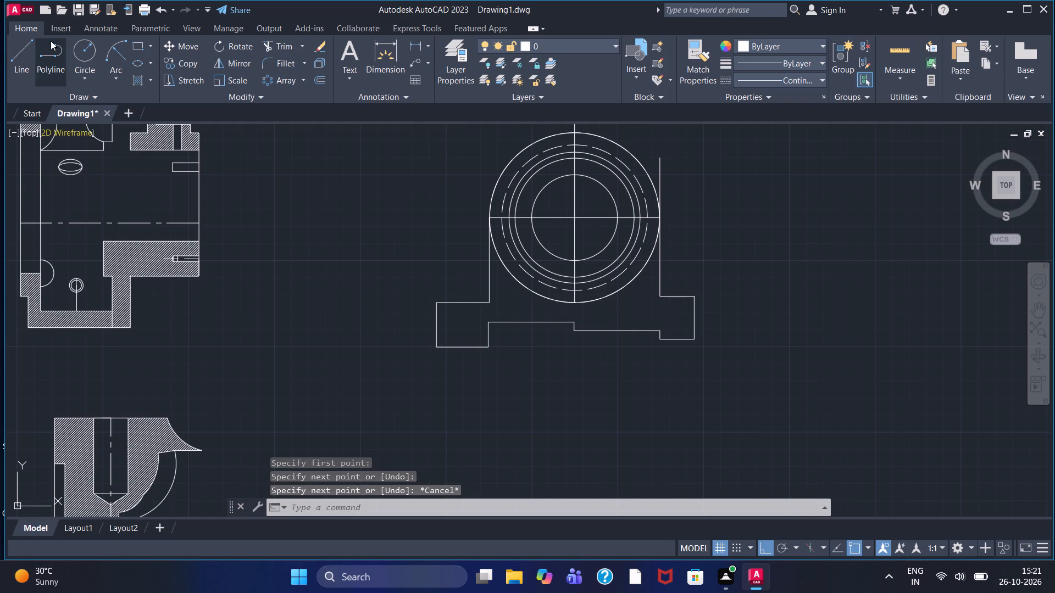
Trim away the right halves of the outer circle, the dashed circle and the next circle inward, along the vertical centre line.
click(273, 41)
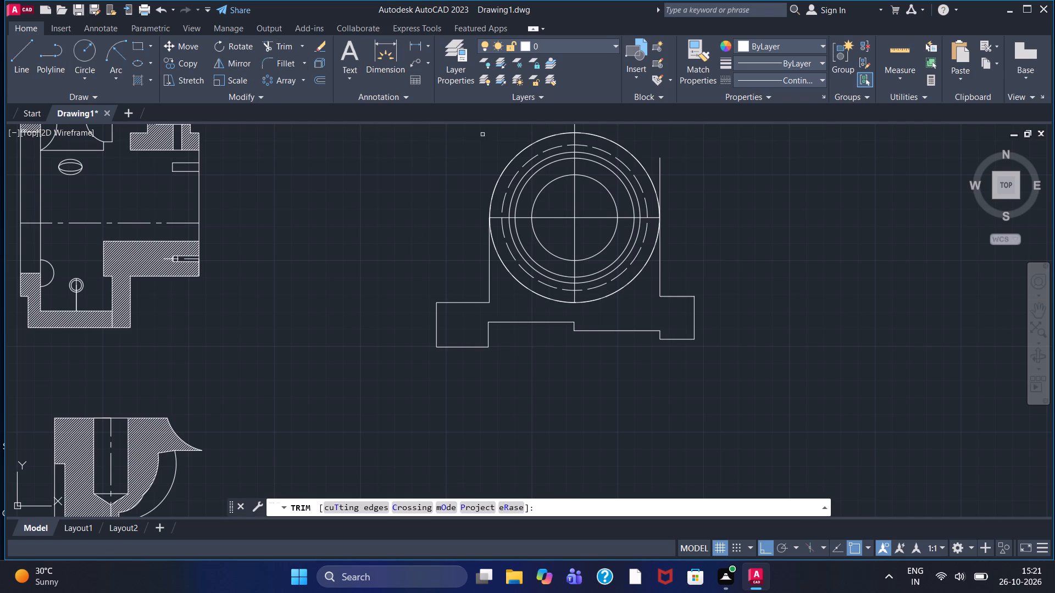
click(594, 132)
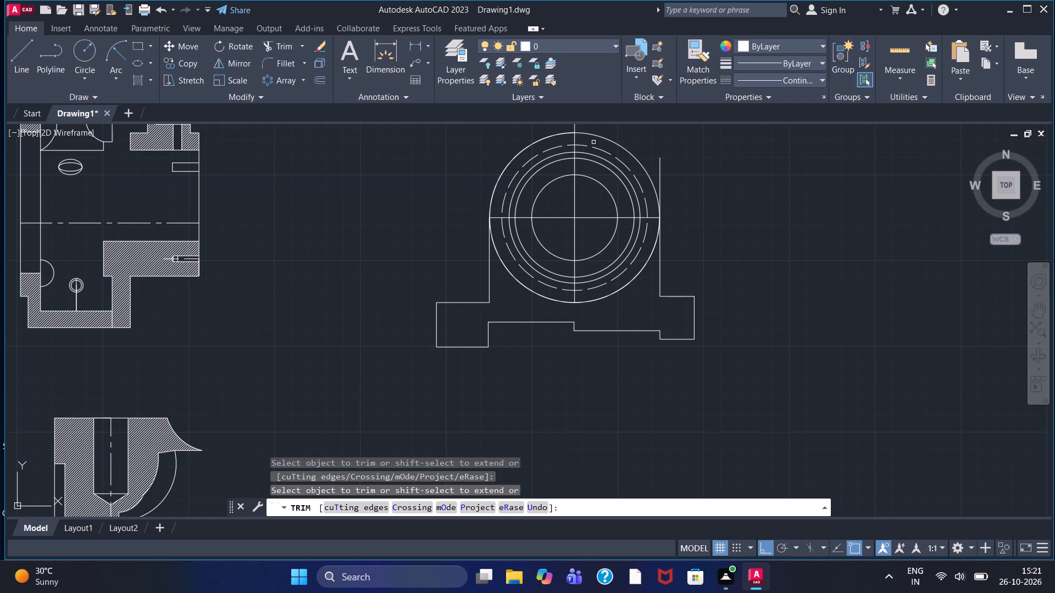
click(601, 136)
click(594, 149)
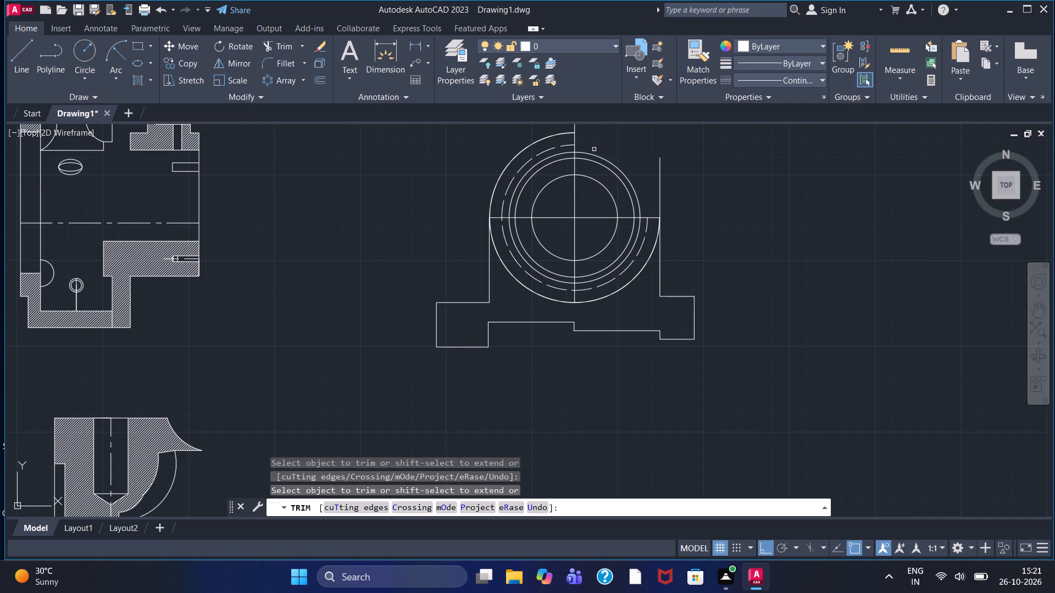
click(592, 154)
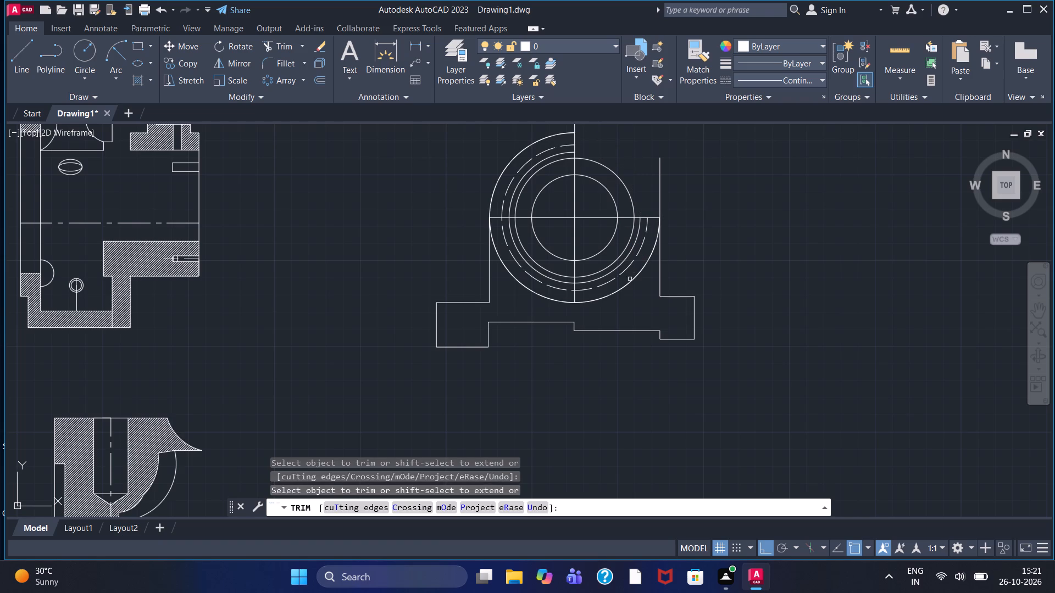
click(630, 279)
click(635, 278)
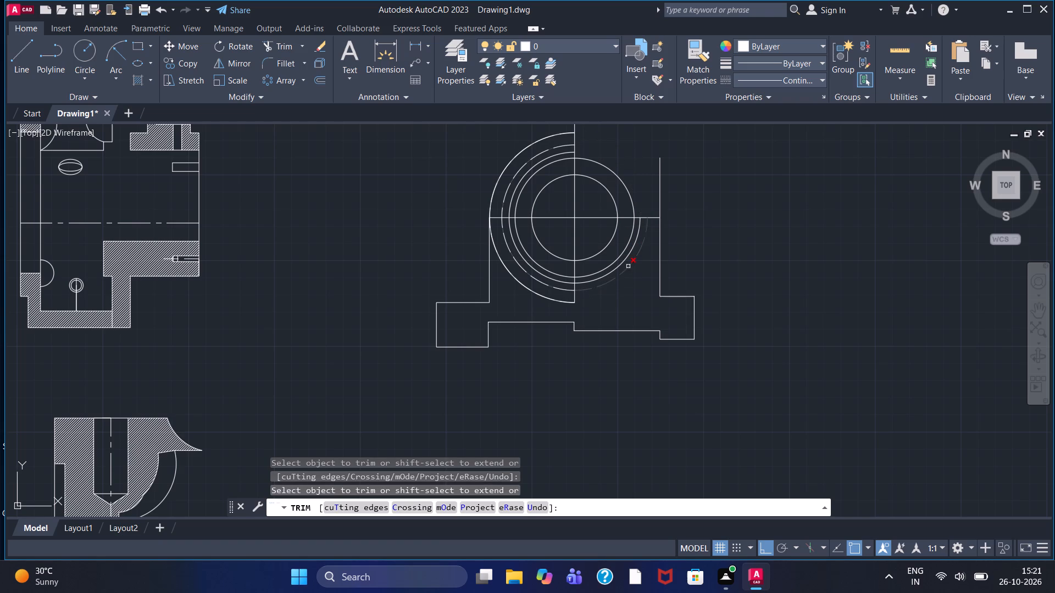
click(628, 266)
click(620, 264)
scroll(616, 268, down, 1)
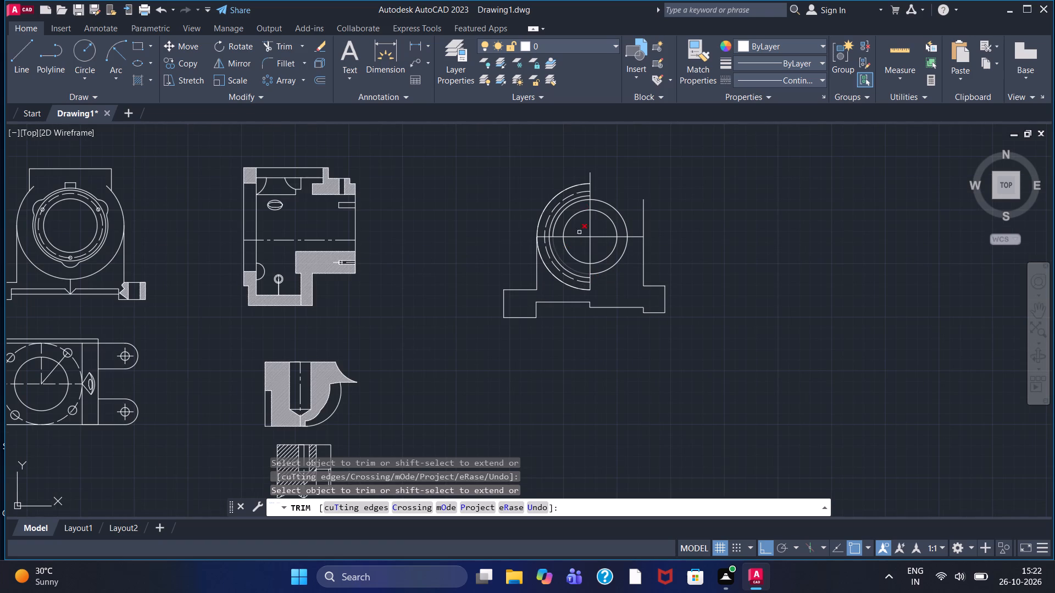
Draw a line 40 units leftward from the top of the vertical centre line, continuing vertically down past the outer arc.
scroll(613, 167, up, 1)
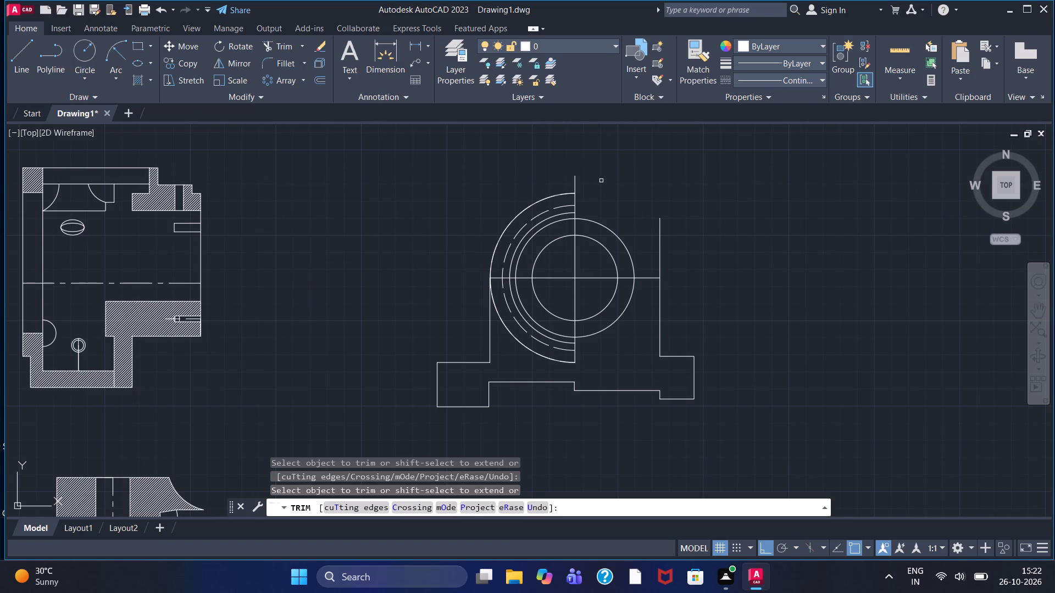
click(25, 55)
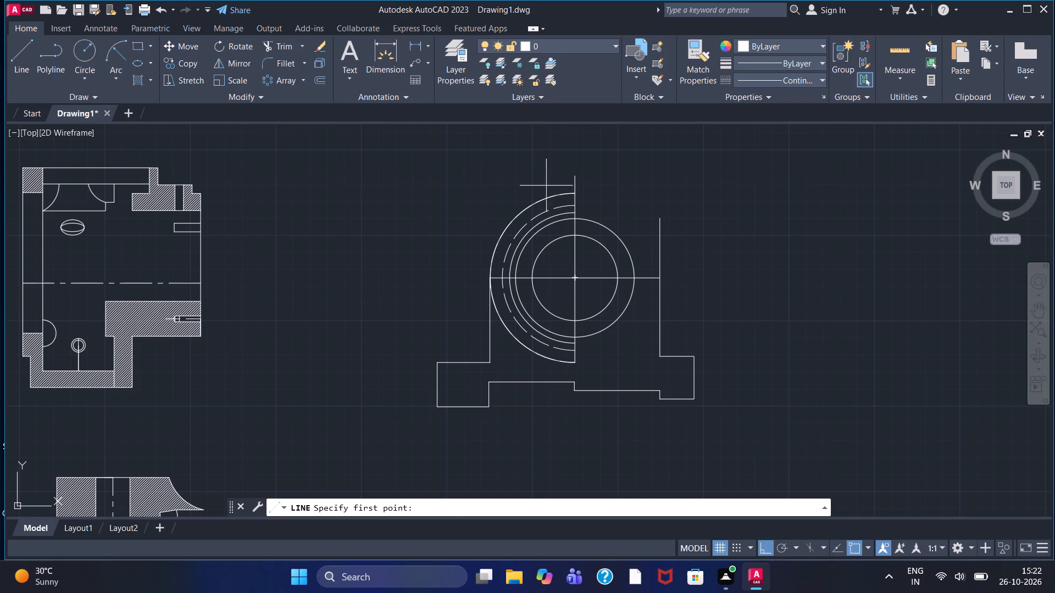
drag(574, 175, 562, 177)
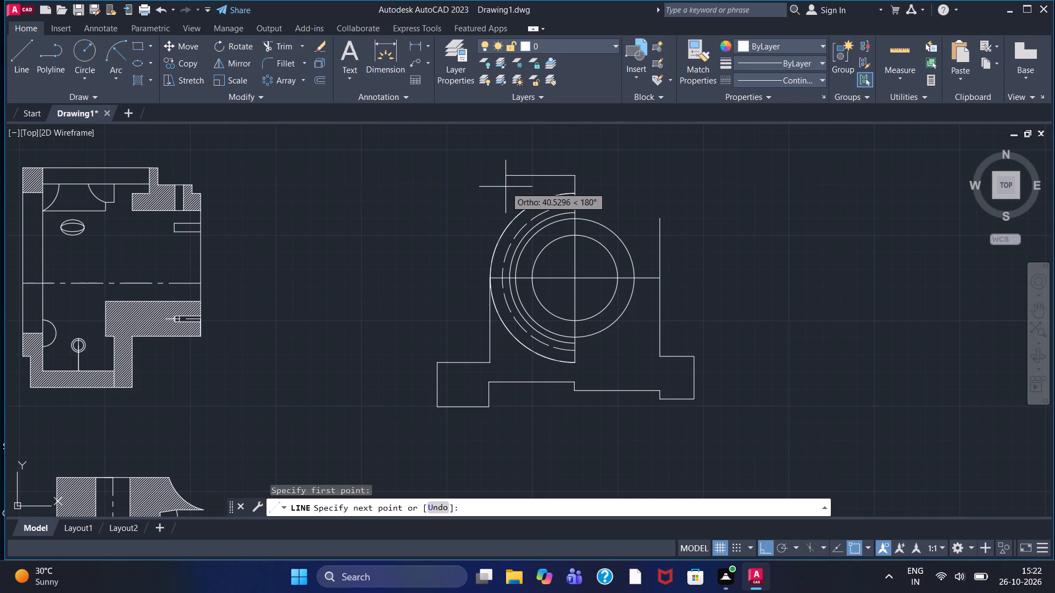
text(40)
key(Return)
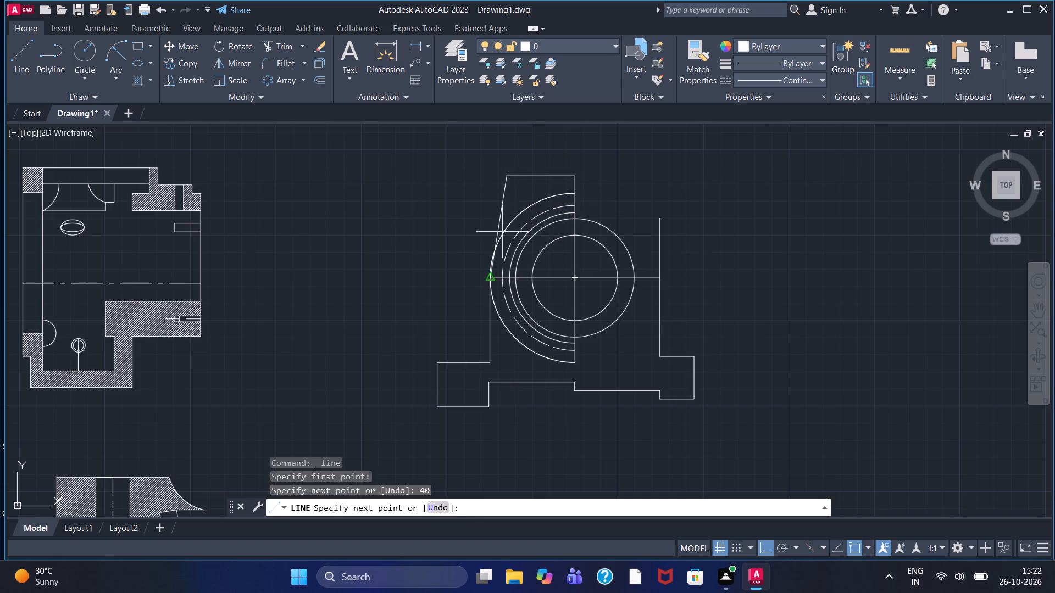
scroll(506, 229, up, 4)
click(493, 250)
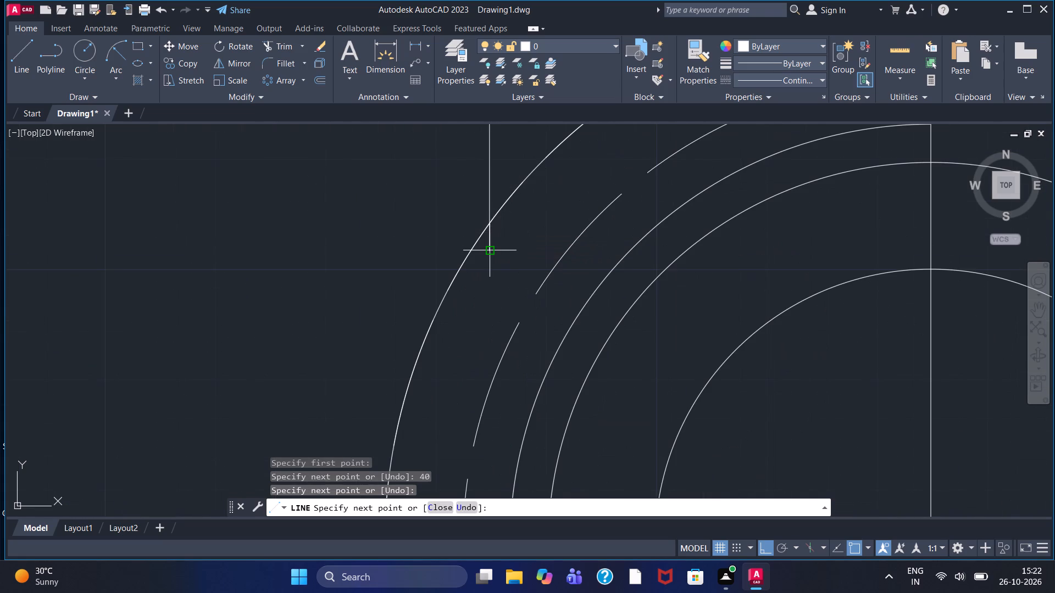
key(Escape)
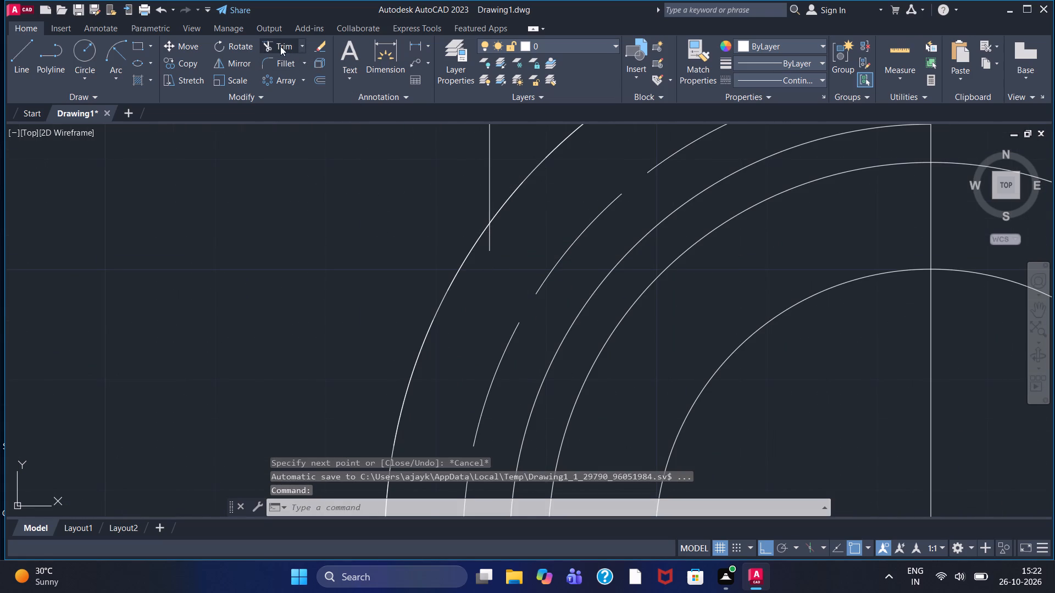
Trim the end of the new vertical line that extends inside the outer arc.
click(280, 46)
click(490, 245)
scroll(499, 242, down, 2)
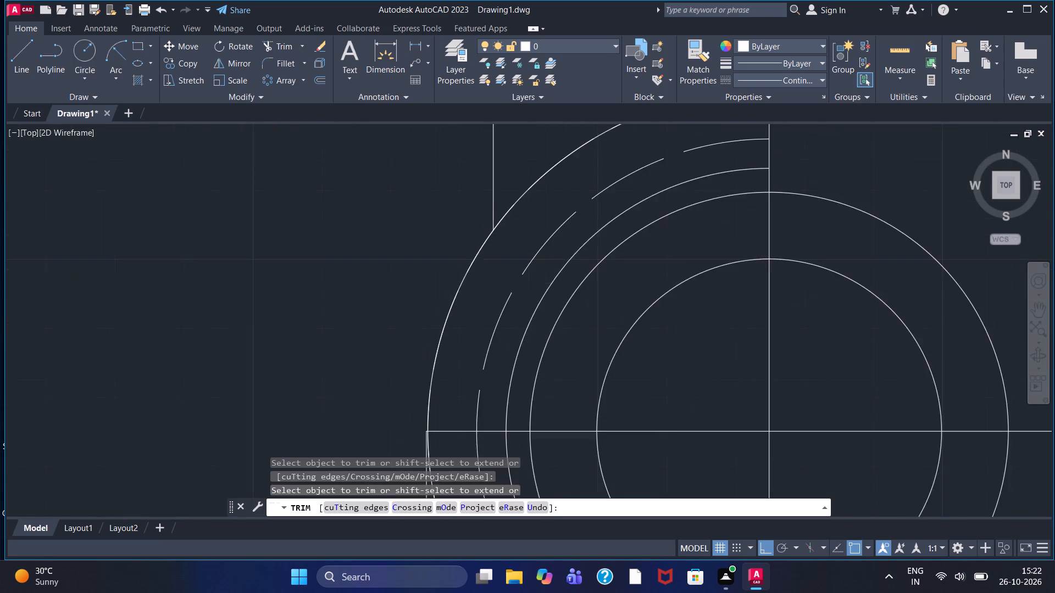
middle_drag(517, 159, 313, 201)
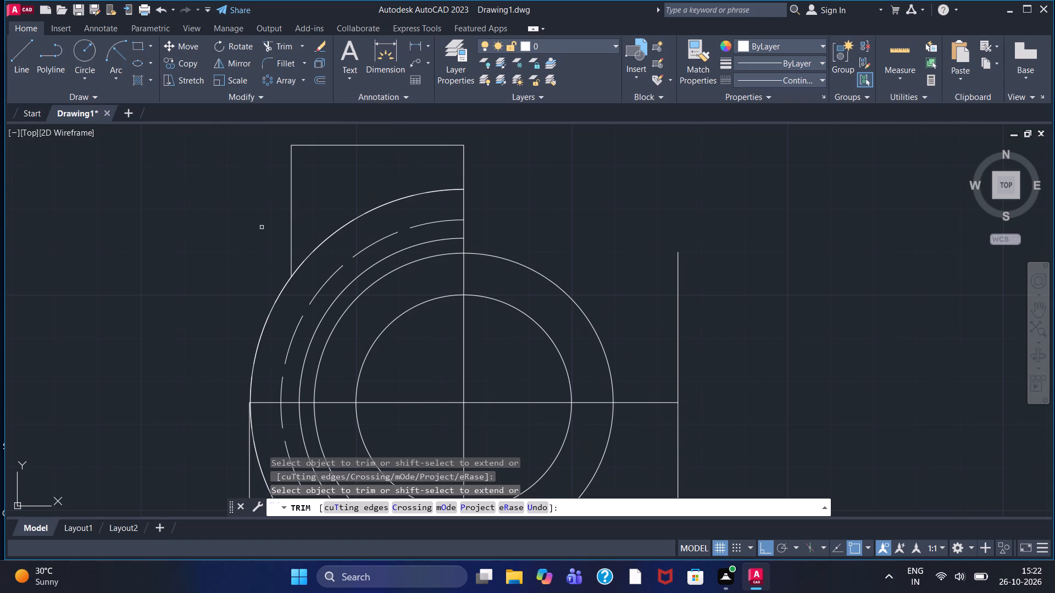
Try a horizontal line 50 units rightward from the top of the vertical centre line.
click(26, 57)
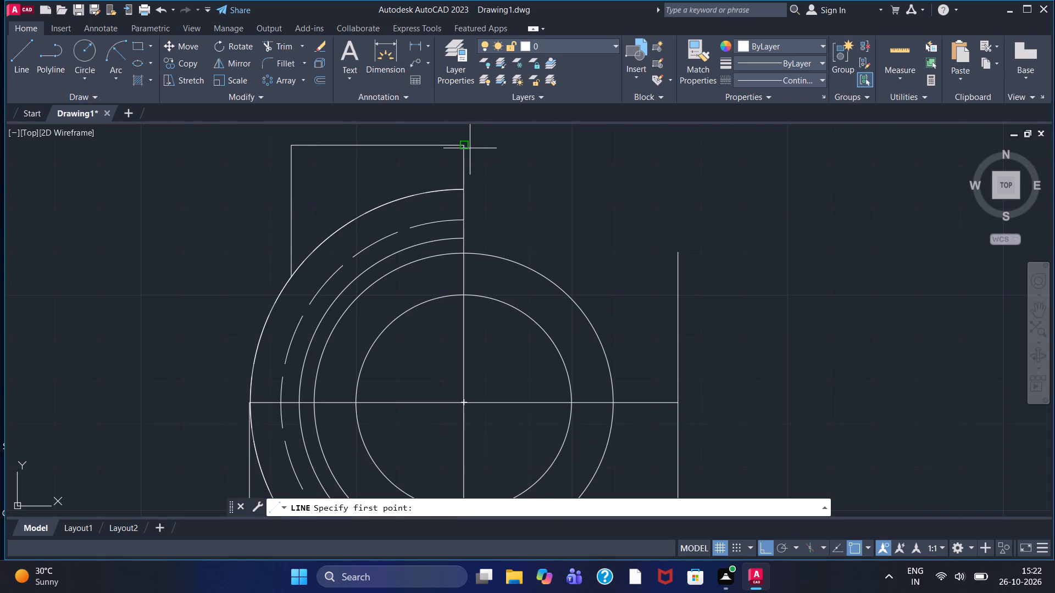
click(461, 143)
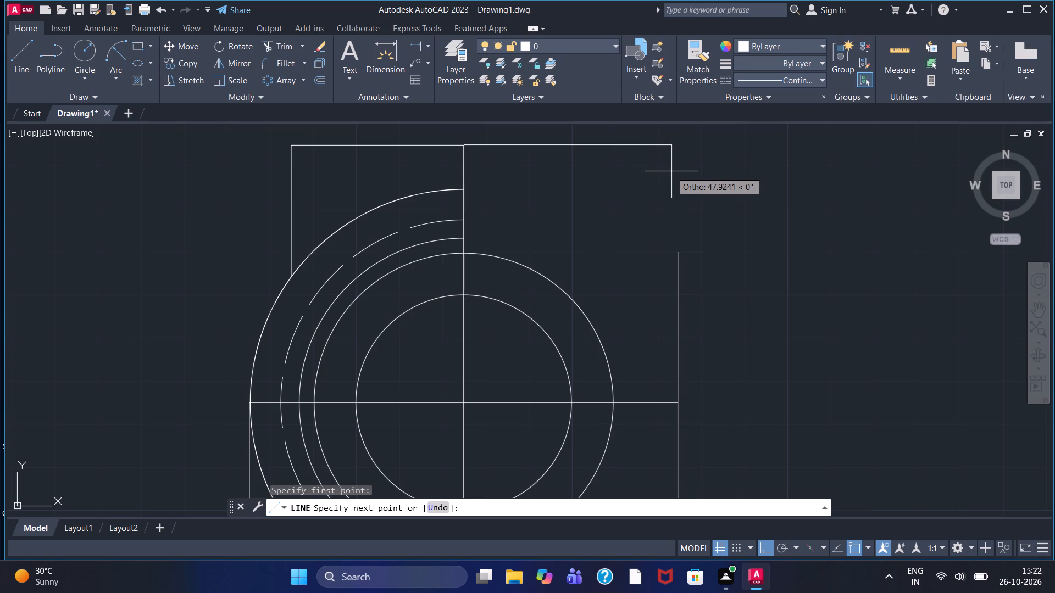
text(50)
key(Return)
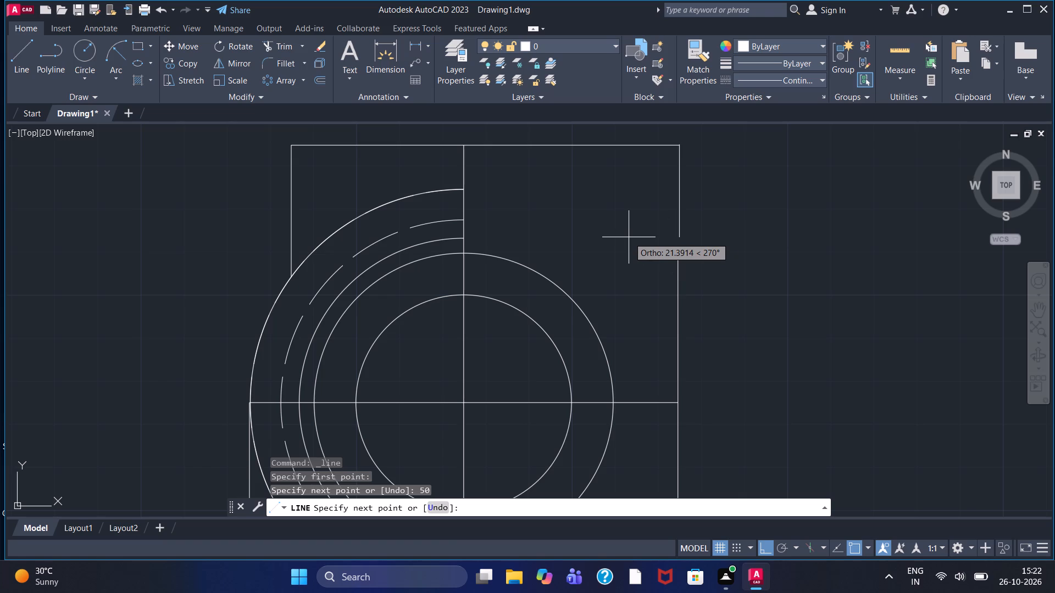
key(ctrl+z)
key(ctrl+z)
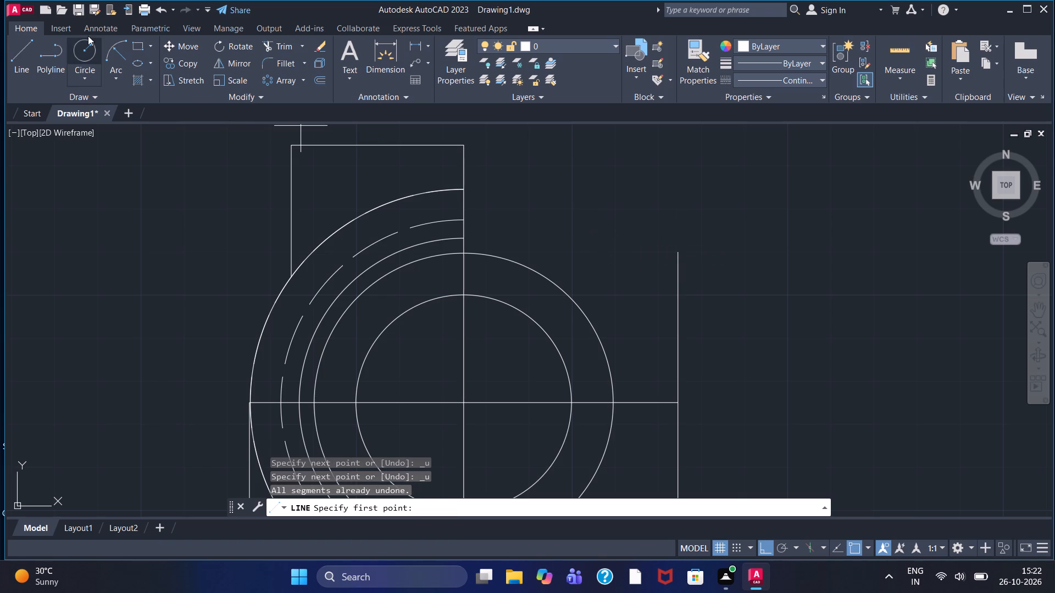
Draw a stepped outline from the centre line's top: 40 right, 10 down, 5 right, 5 down, ending with a short diagonal down-left.
click(28, 54)
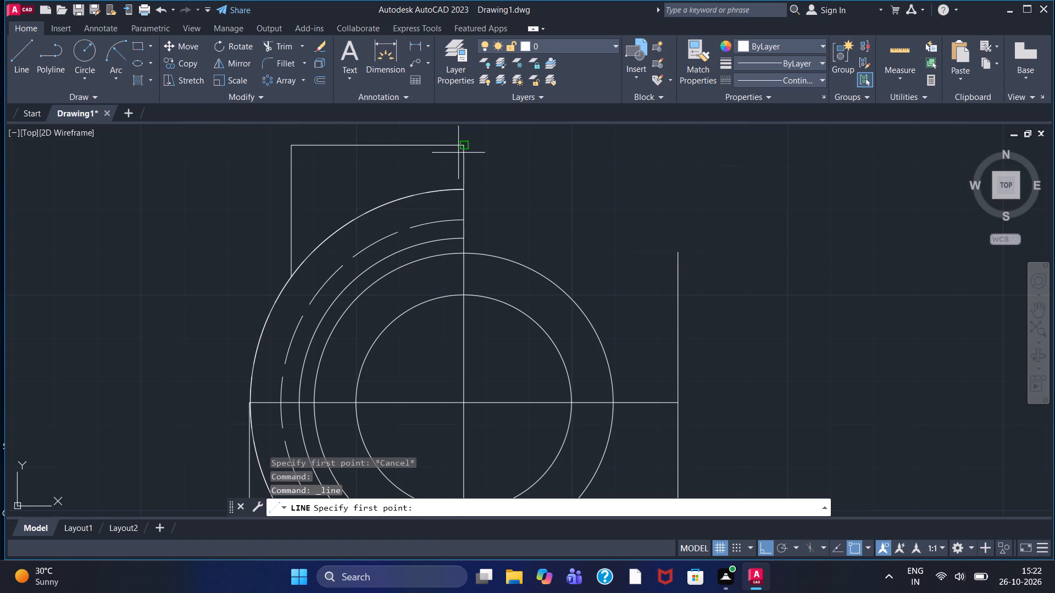
click(464, 147)
text(40)
key(Return)
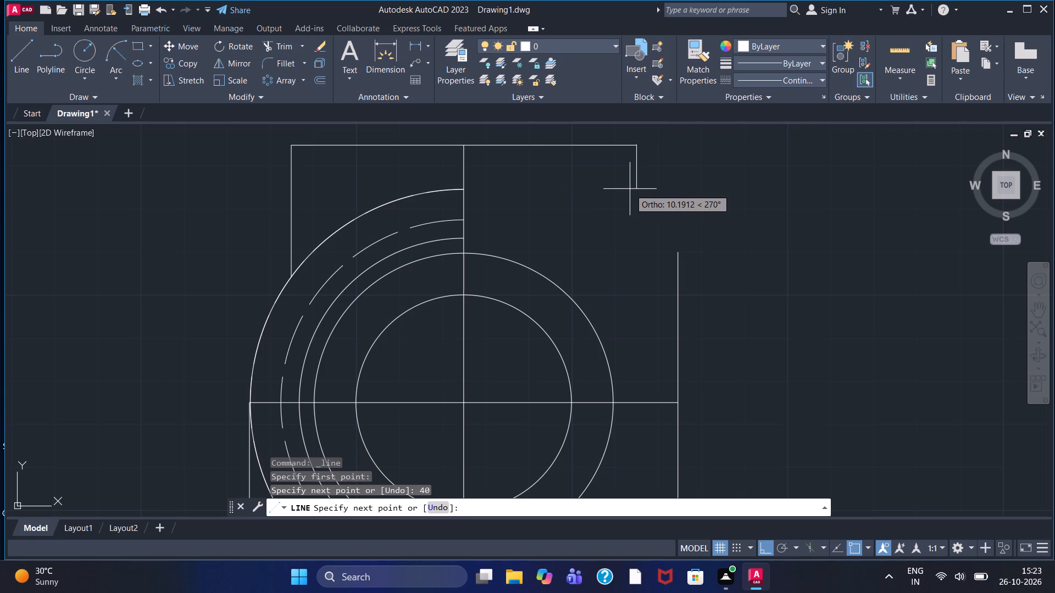
text(10)
key(Return)
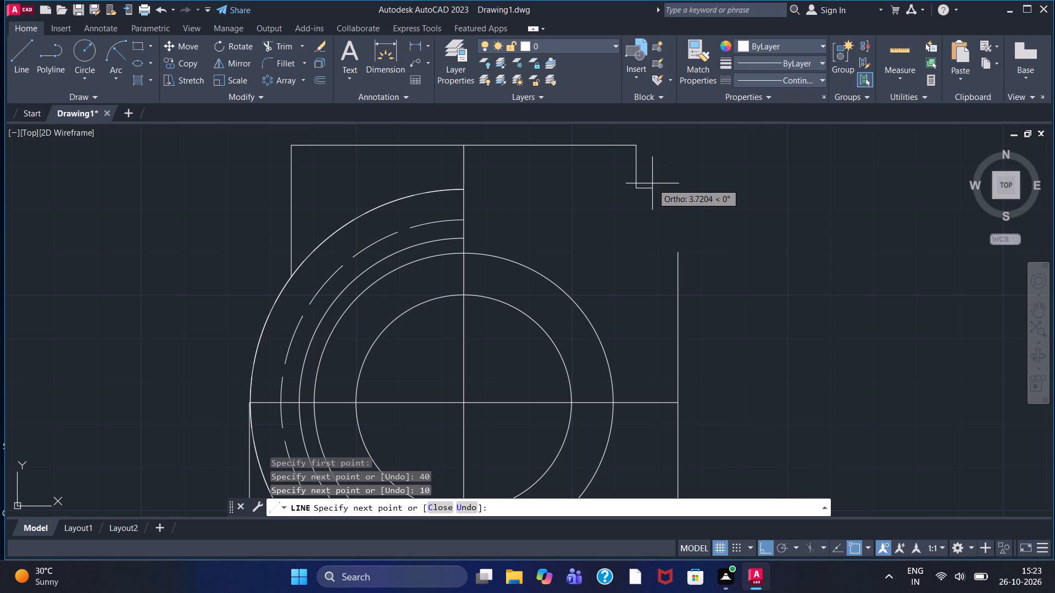
key(5)
key(Return)
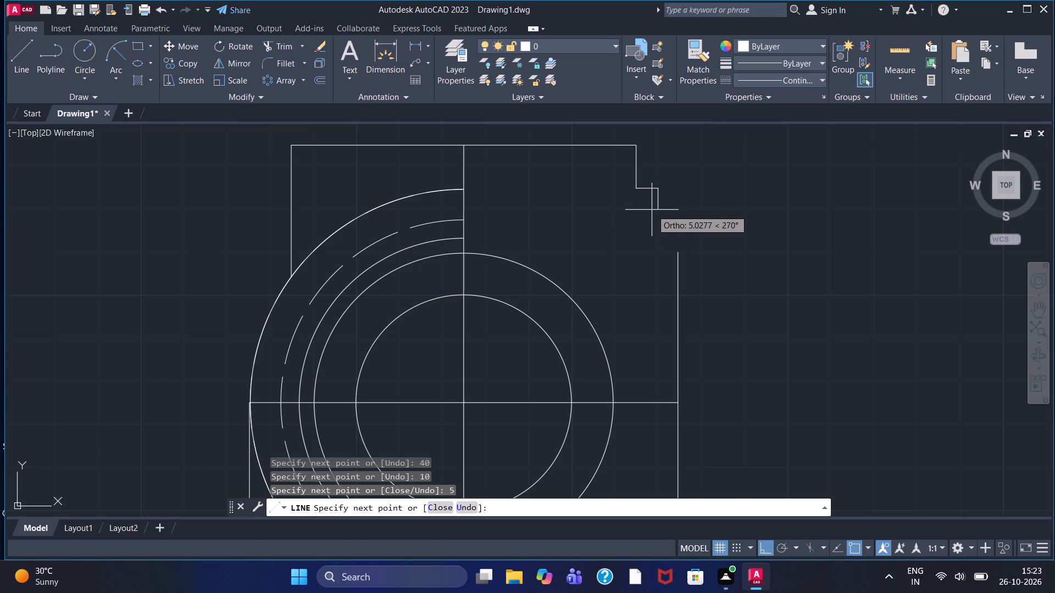
key(5)
key(Return)
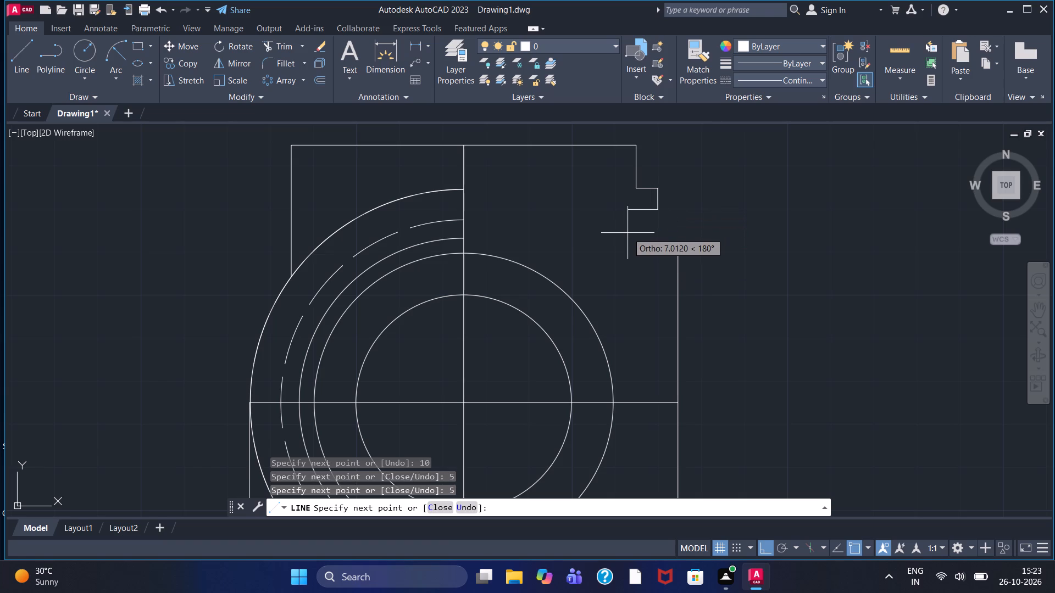
key(F8)
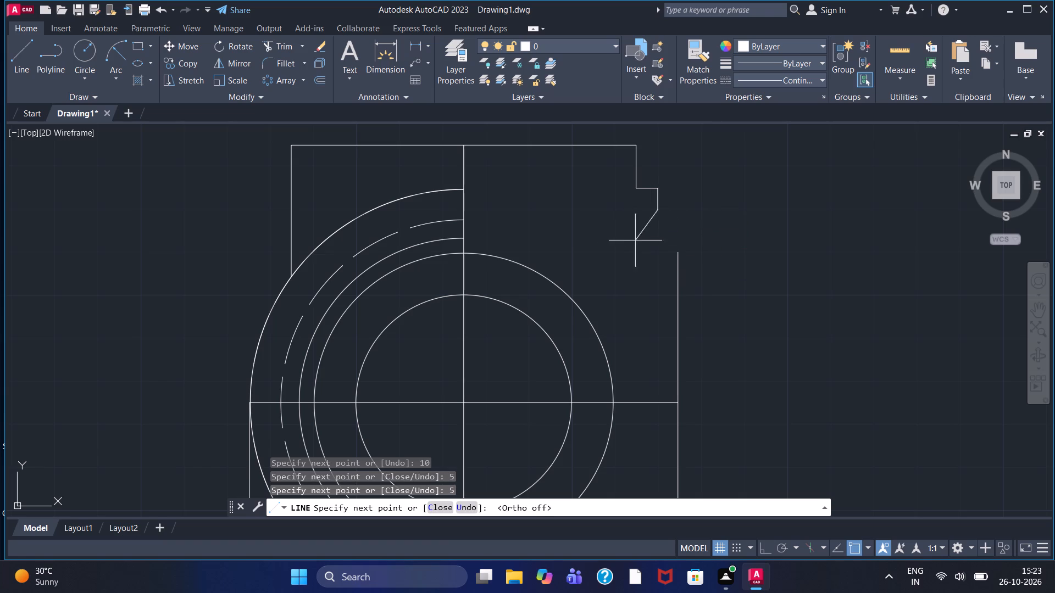
click(629, 234)
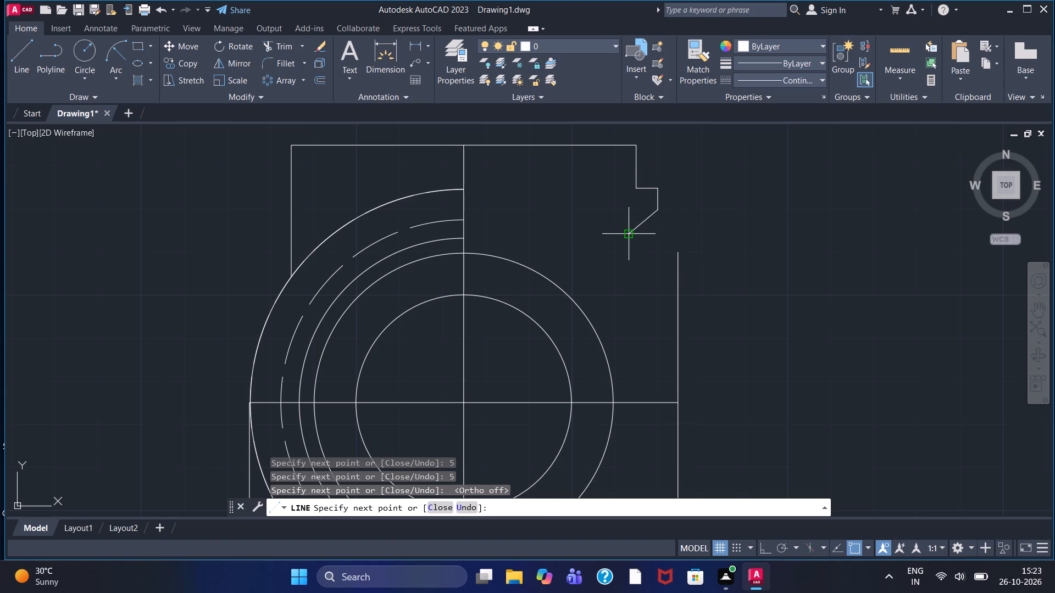
right_click(628, 234)
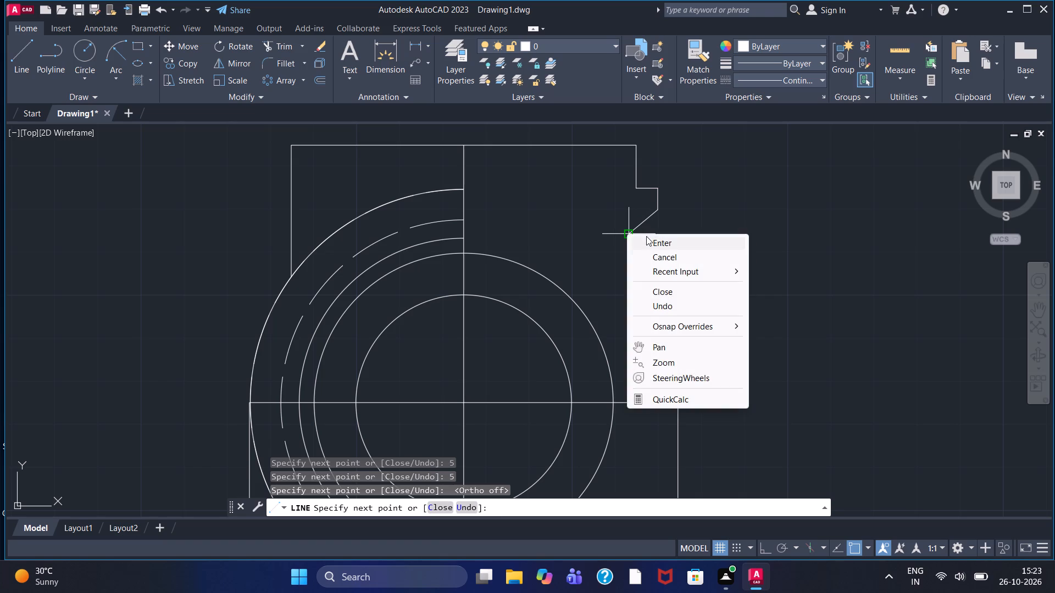
click(646, 236)
Offset the short diagonal line through picked points to make two parallel copies below it.
click(321, 82)
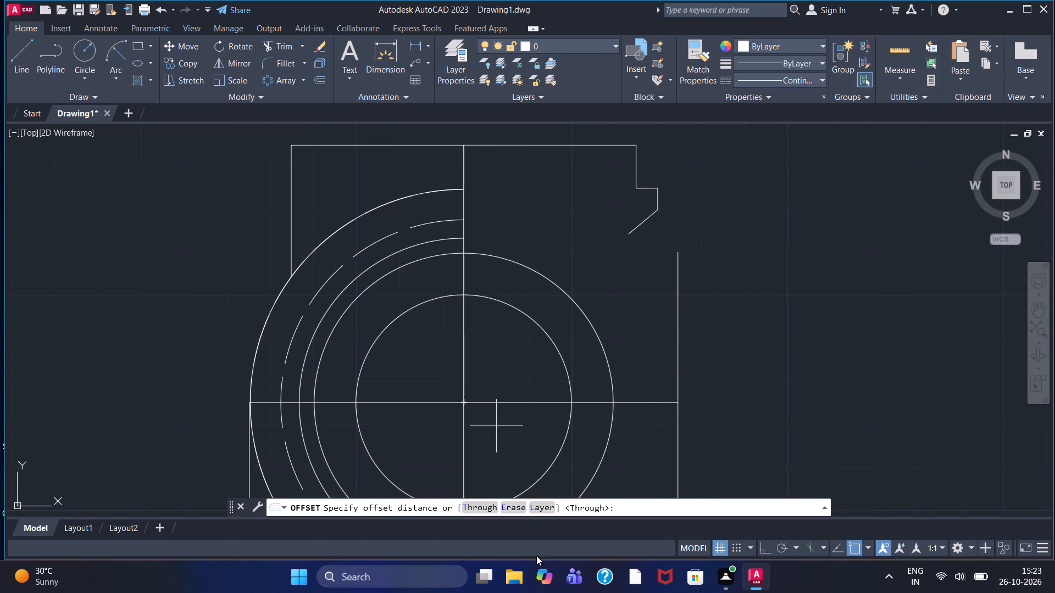
click(473, 511)
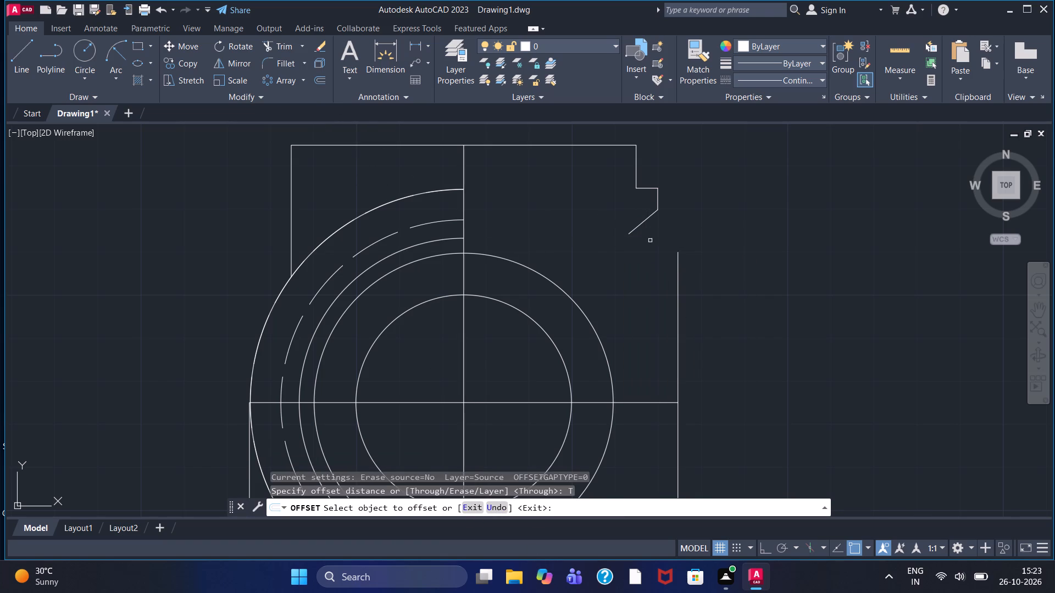
click(642, 222)
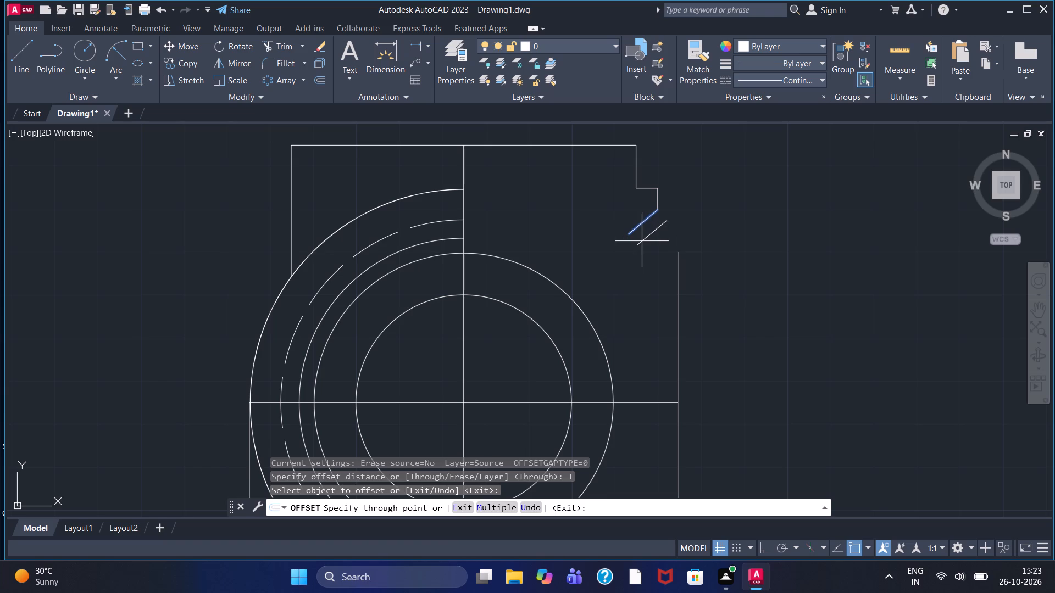
click(642, 241)
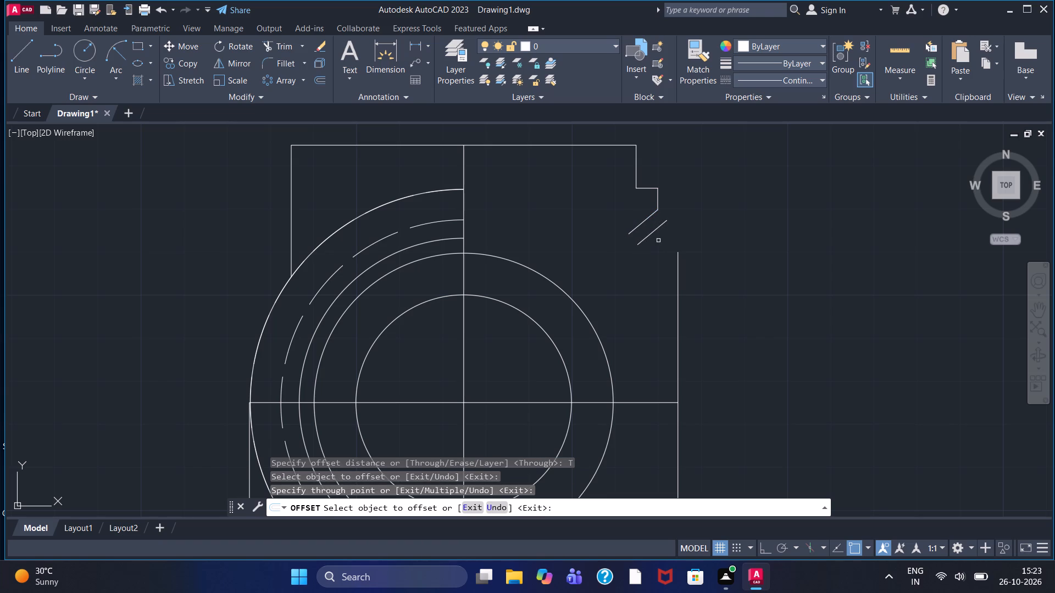
click(652, 234)
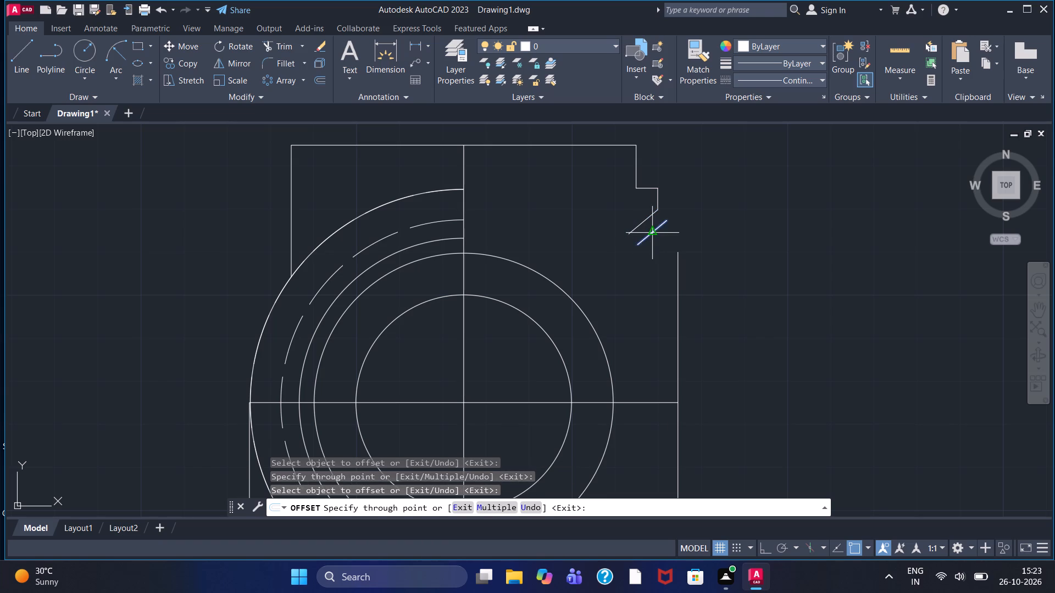
click(652, 247)
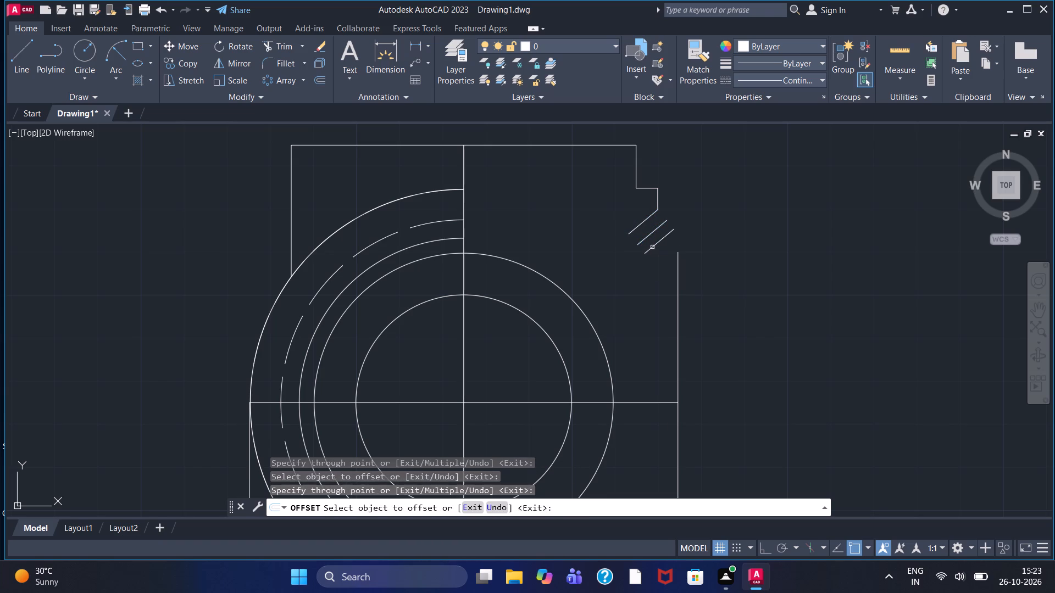
Draw a short vertical line up from the top of the housing's right side line, to about the lowest diagonal's upper end.
click(29, 46)
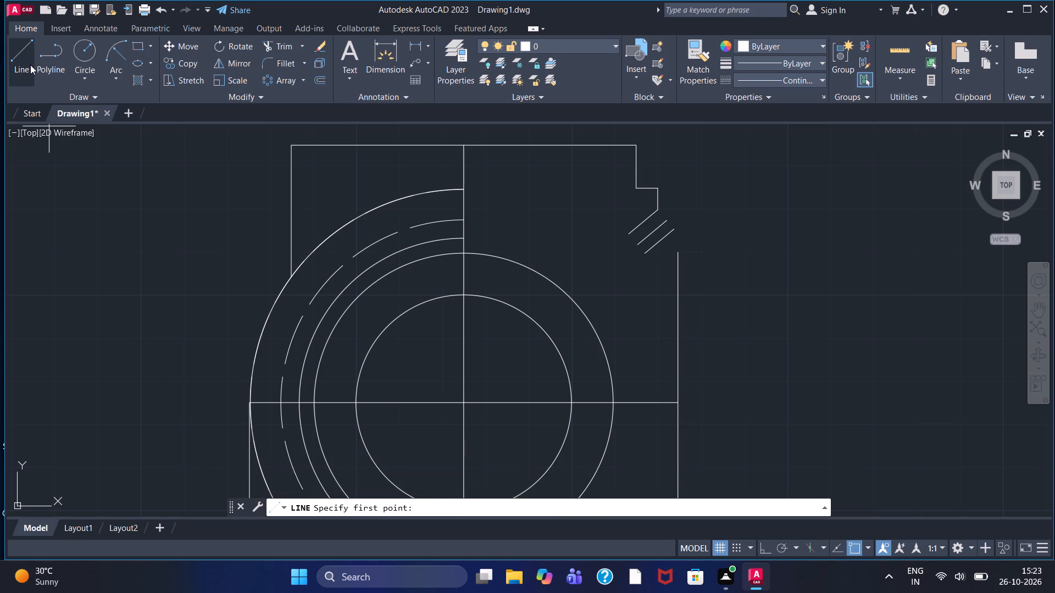
key(F8)
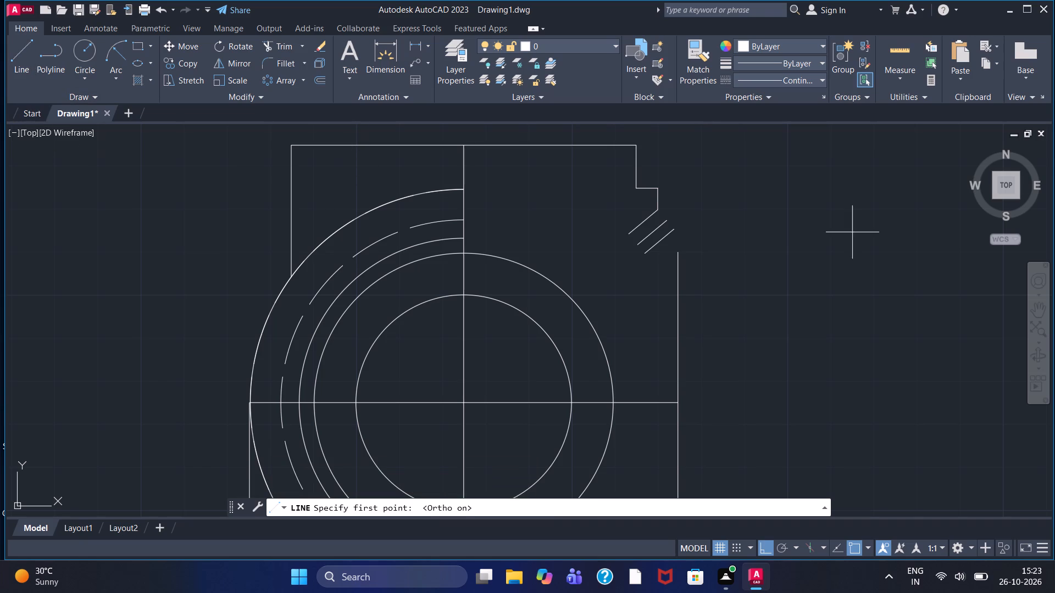
click(678, 249)
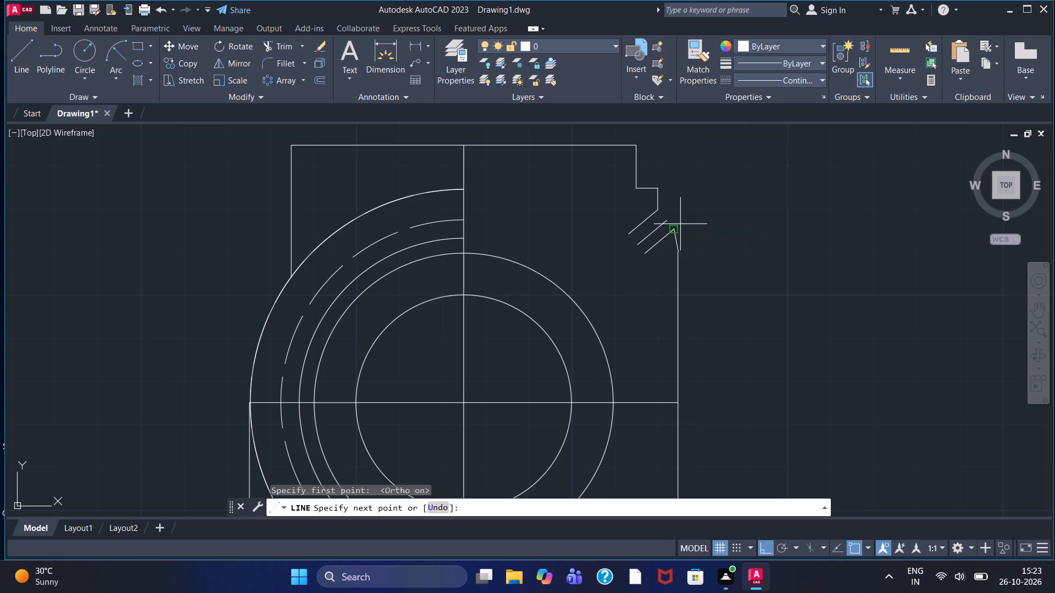
click(682, 223)
right_click(682, 221)
click(693, 224)
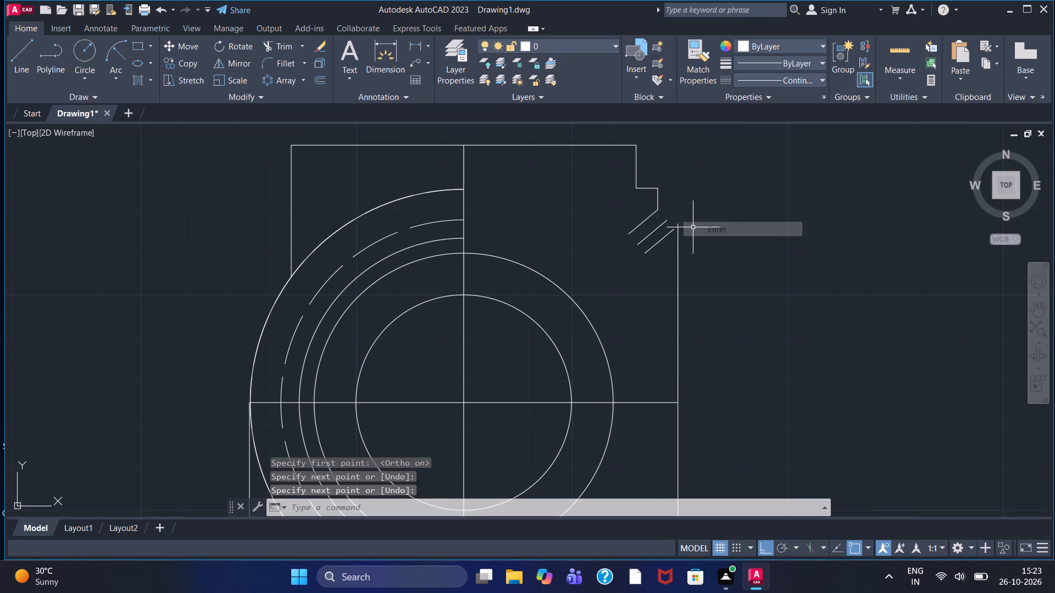
Continue the lowest short diagonal with a line up-right past the housing's right side line, and trim the overhang beyond that line.
scroll(689, 224, up, 3)
click(12, 53)
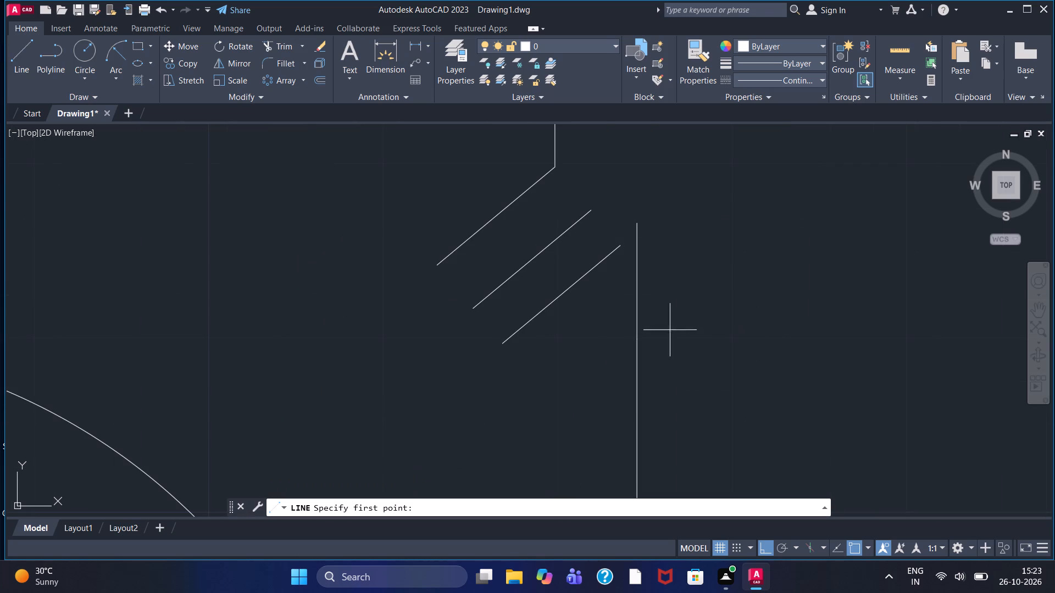
click(619, 248)
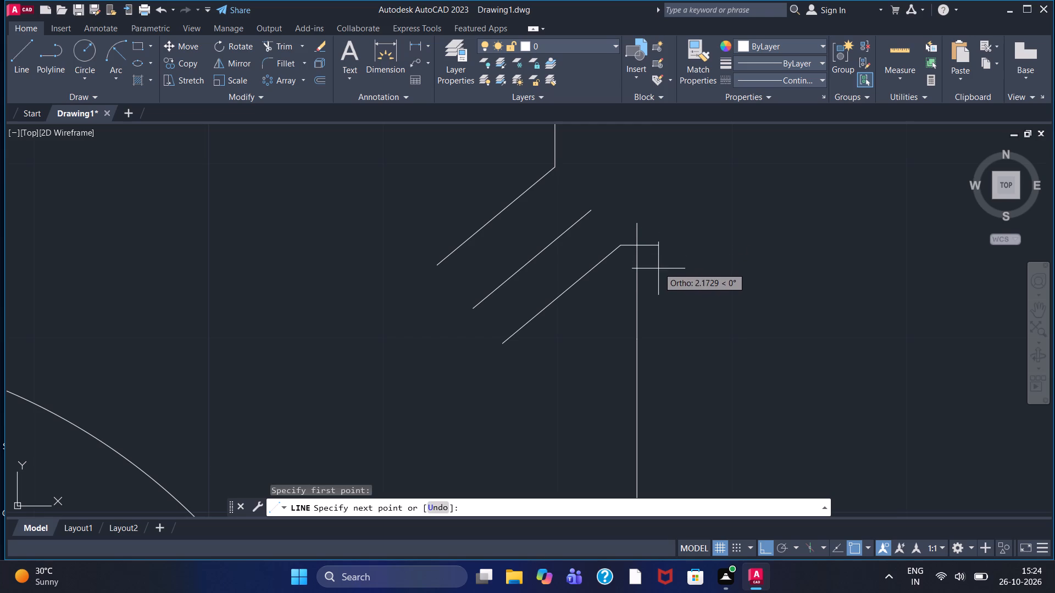
key(F8)
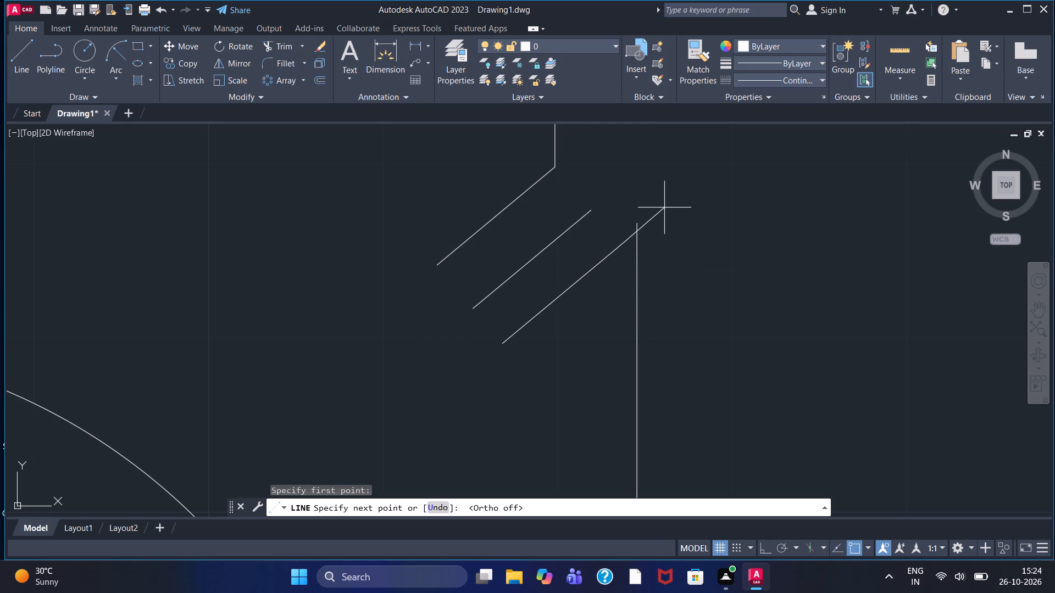
click(664, 209)
right_click(660, 210)
click(674, 219)
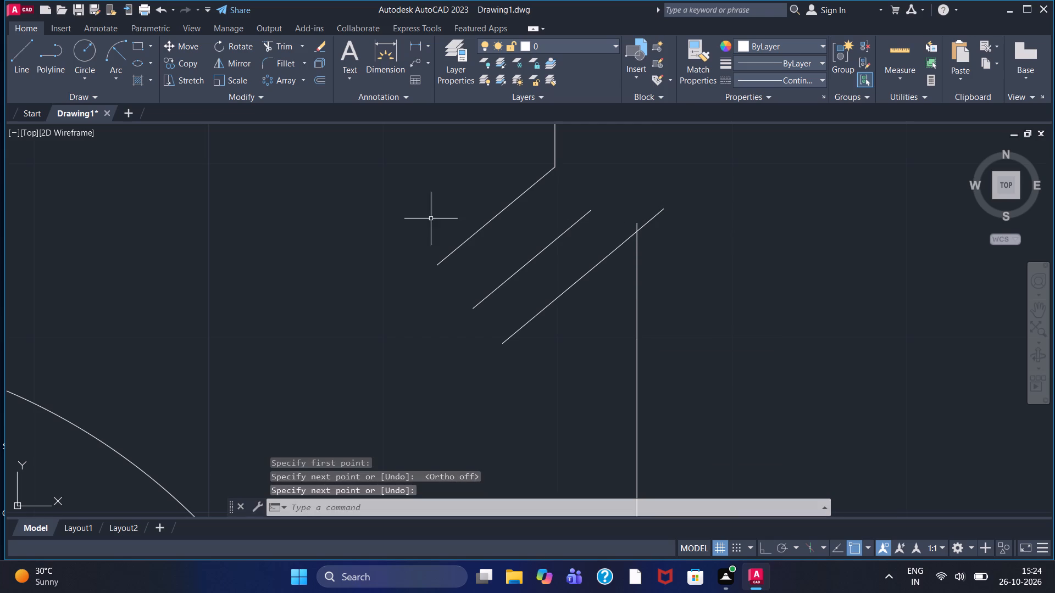
click(282, 40)
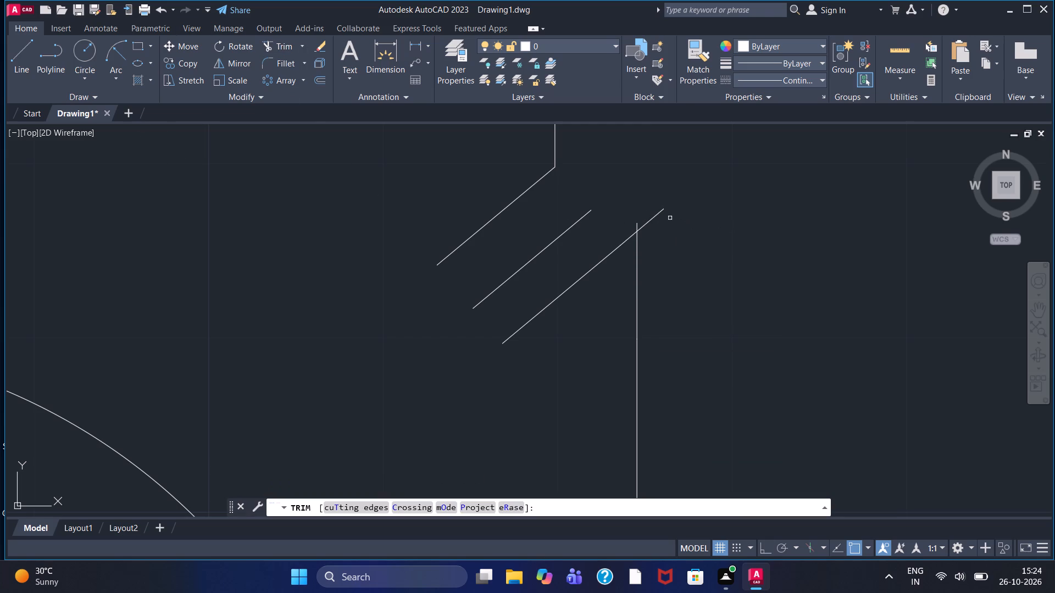
click(645, 221)
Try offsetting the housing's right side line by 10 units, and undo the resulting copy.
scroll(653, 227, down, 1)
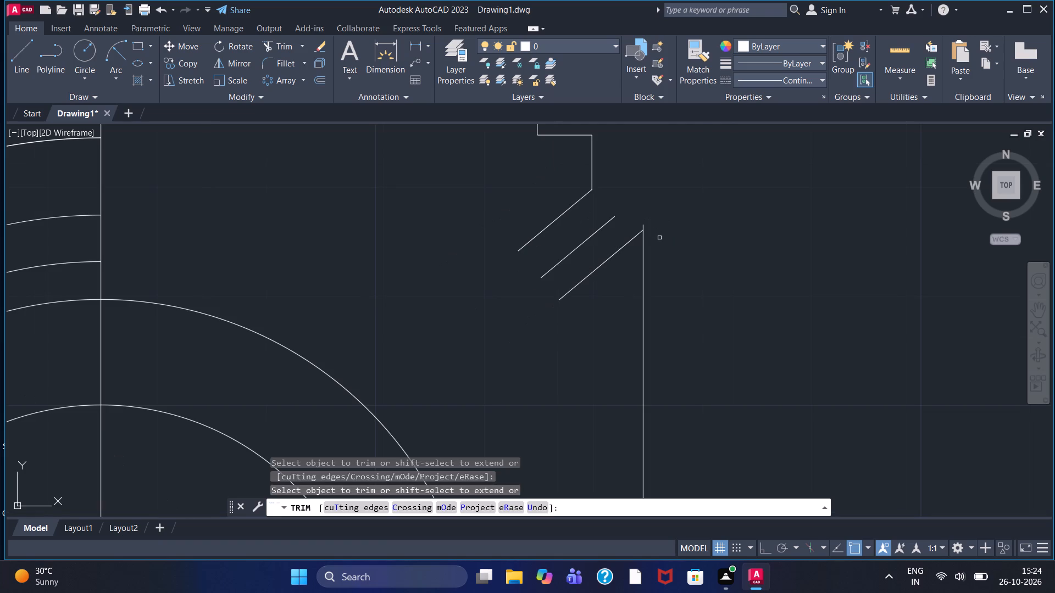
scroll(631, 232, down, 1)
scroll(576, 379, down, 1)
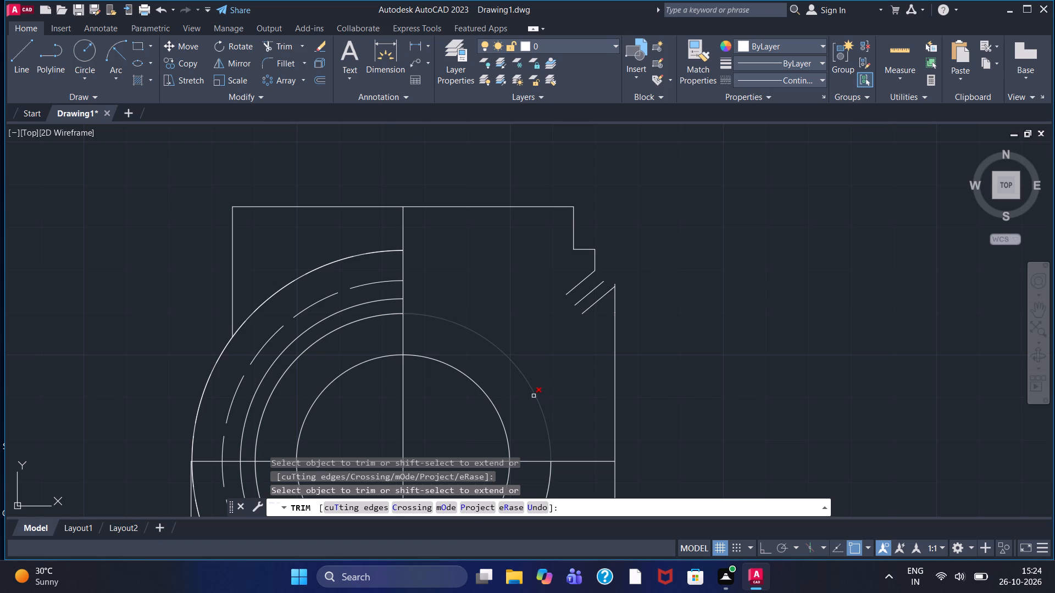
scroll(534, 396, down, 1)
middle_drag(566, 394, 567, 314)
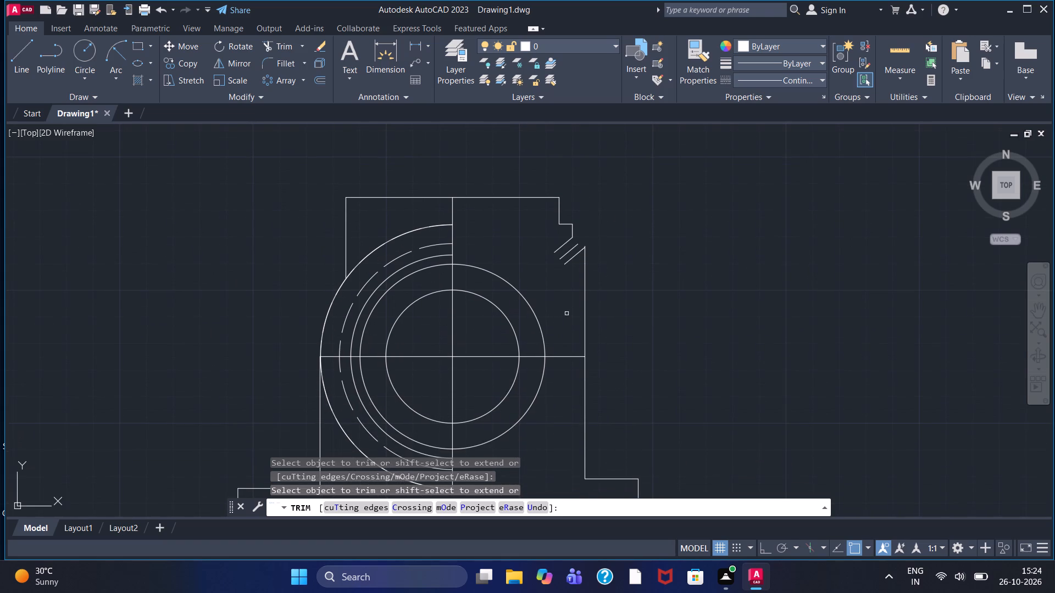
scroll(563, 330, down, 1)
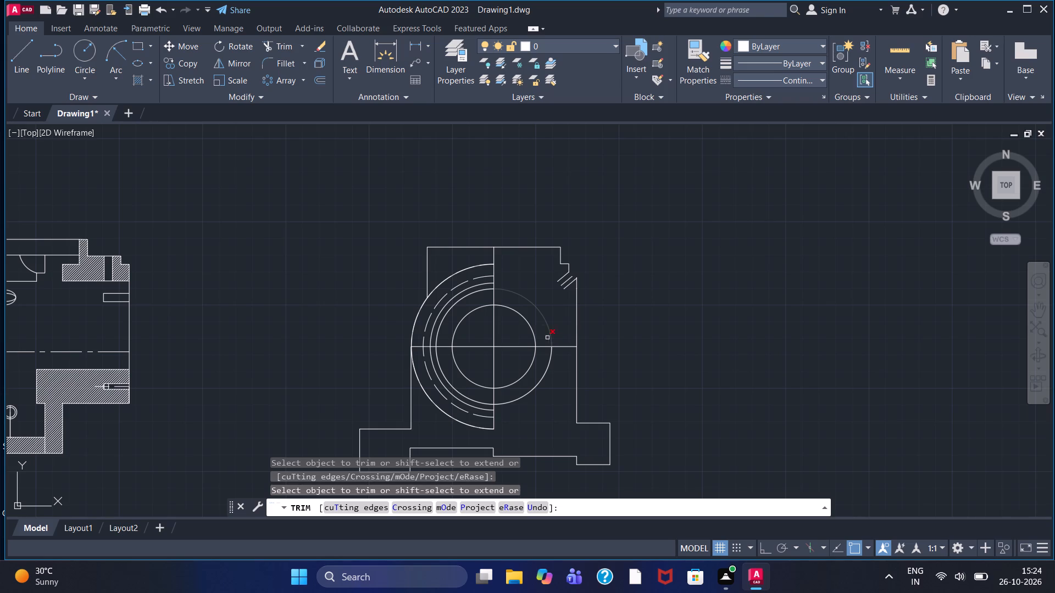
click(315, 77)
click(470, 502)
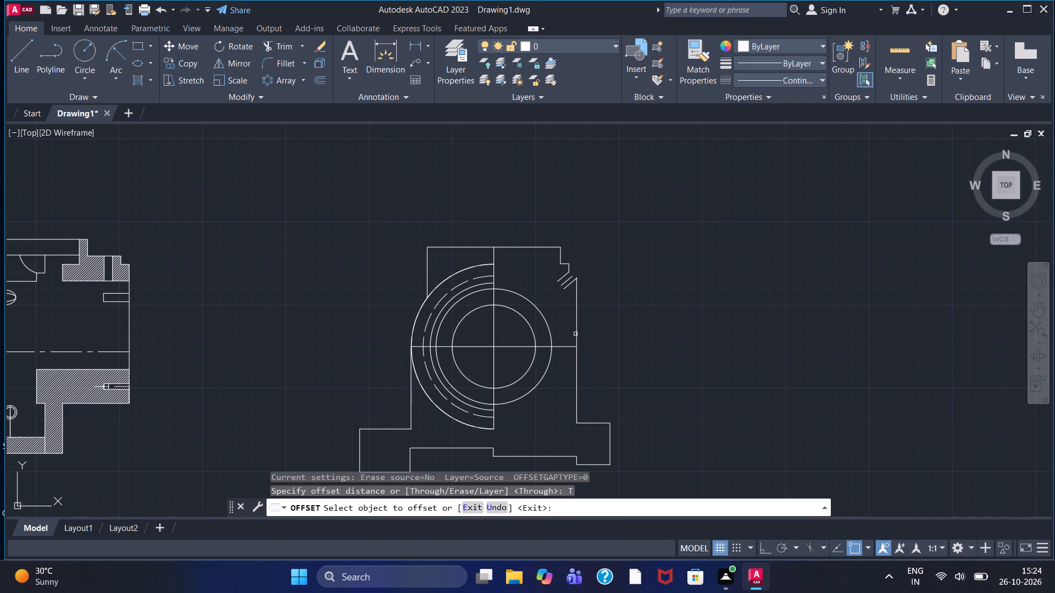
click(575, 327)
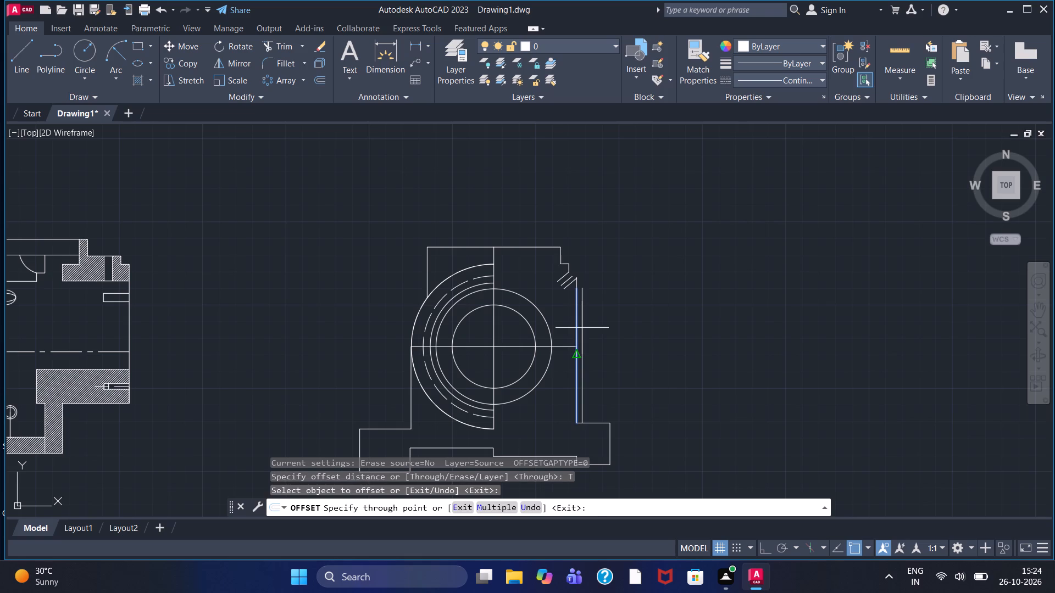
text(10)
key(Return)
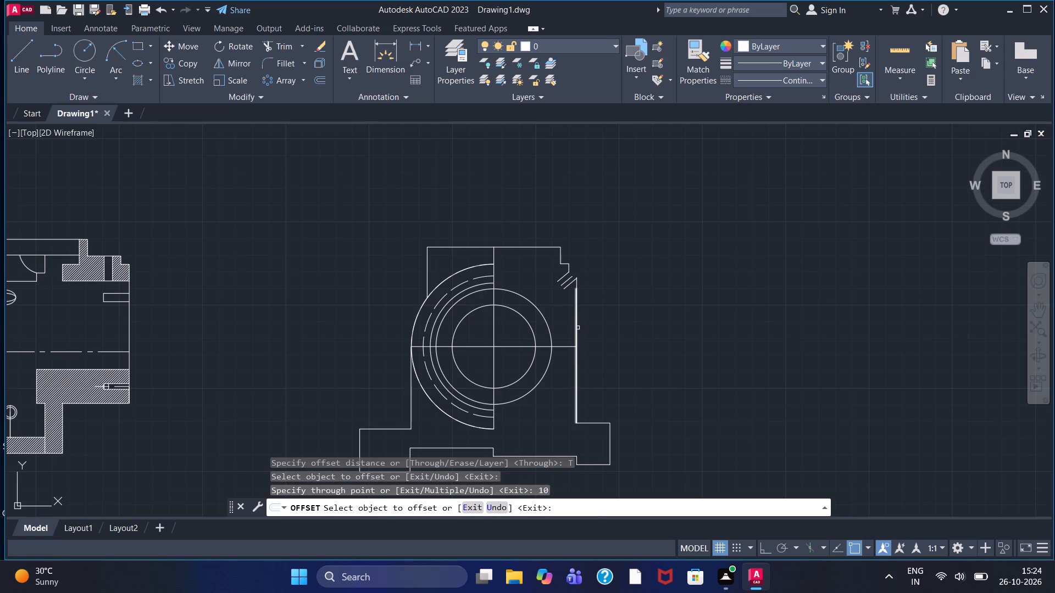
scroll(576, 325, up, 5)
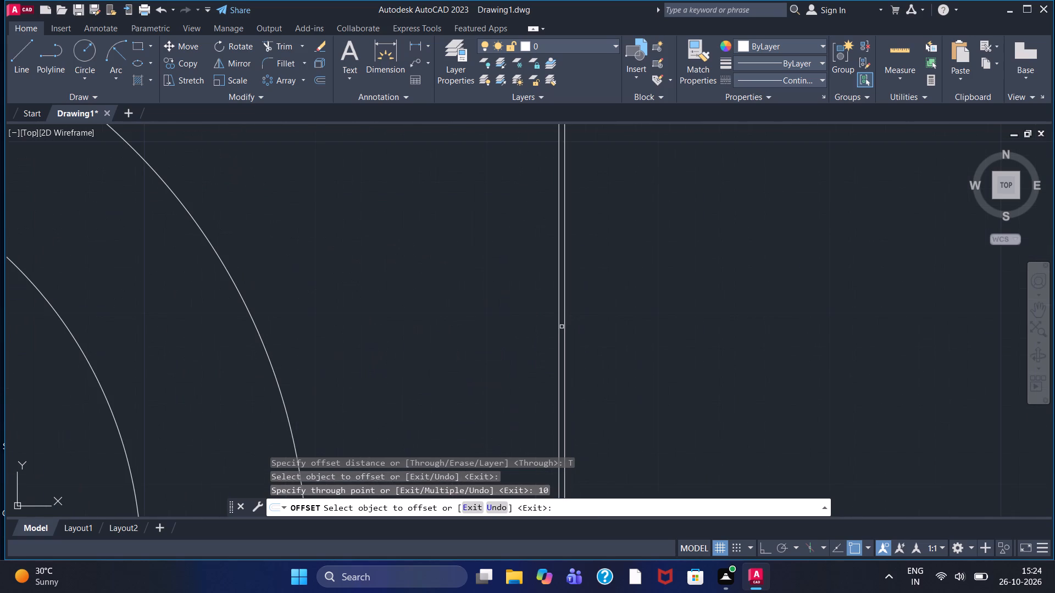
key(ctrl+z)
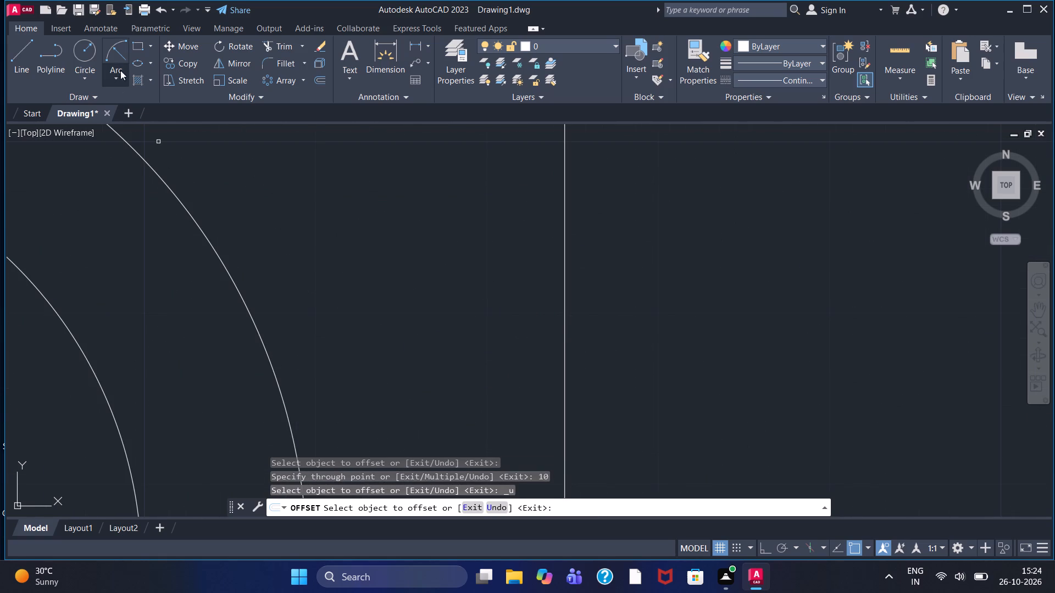
Offset the housing's right side line 10 units outward to the right.
click(565, 316)
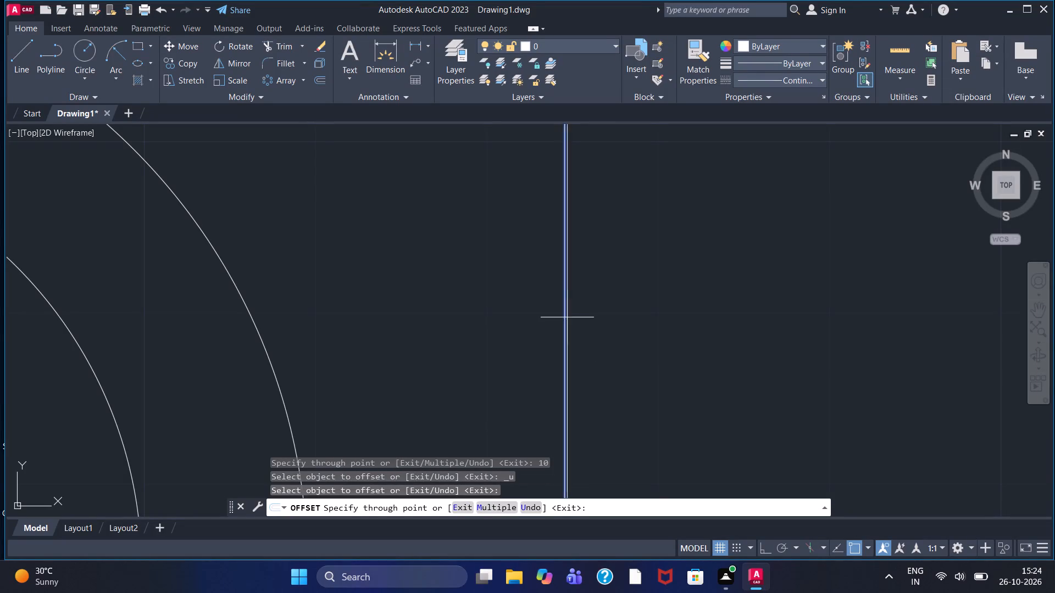
text(10)
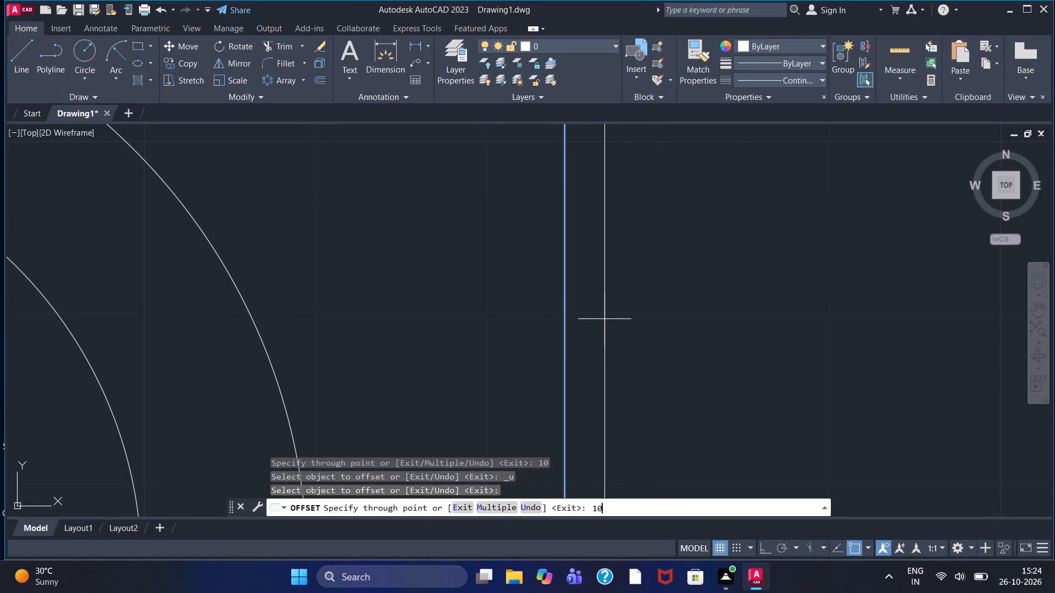
key(Return)
scroll(605, 320, down, 5)
scroll(605, 325, up, 1)
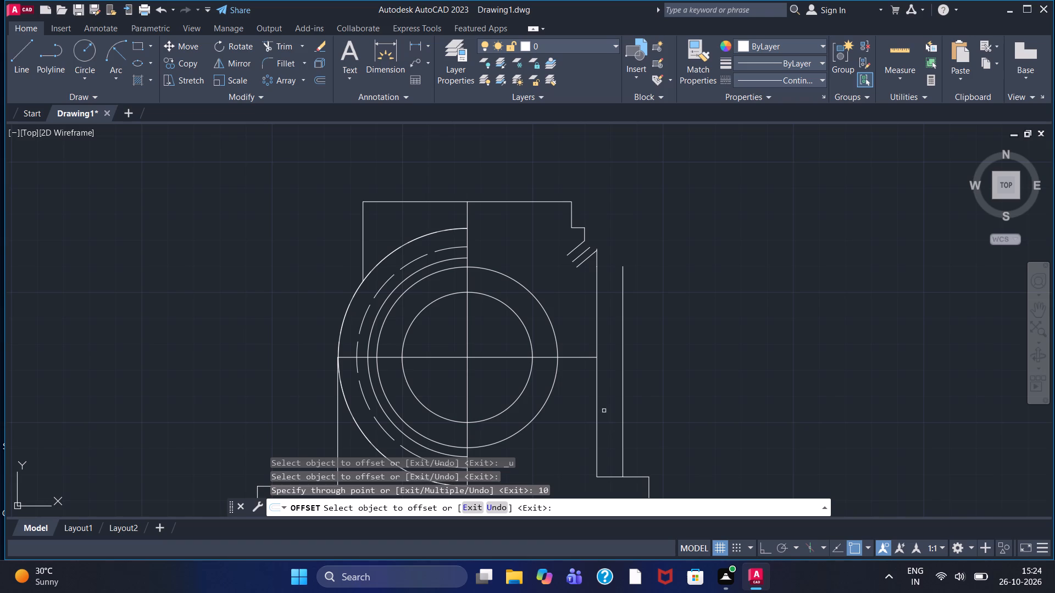
key(Escape)
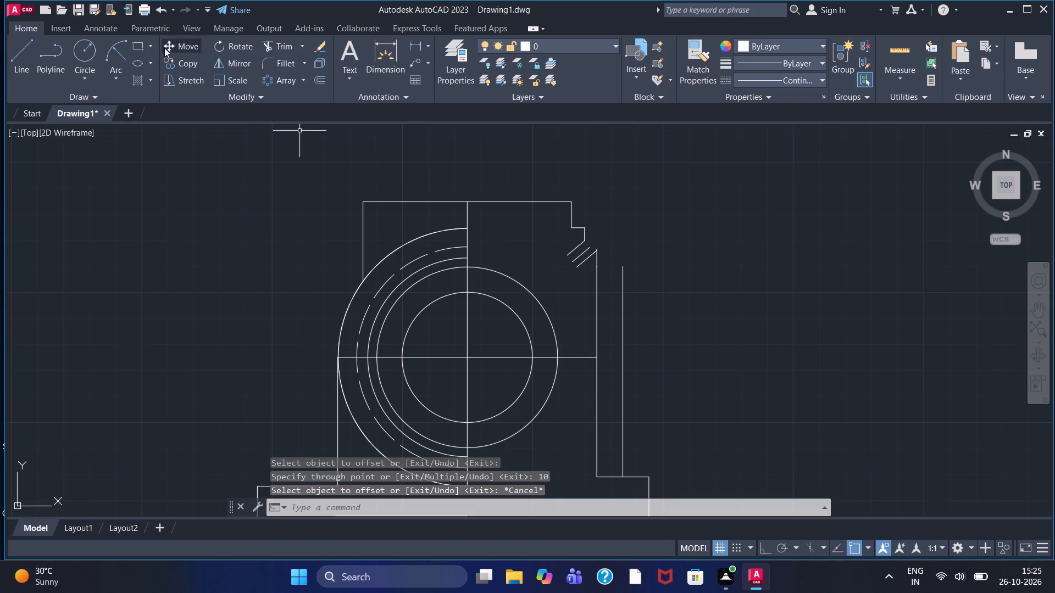
Draw a start-end-radius arc from the top of the offset line, bulging outward and curving up-left toward the stepped outline.
click(121, 52)
click(626, 264)
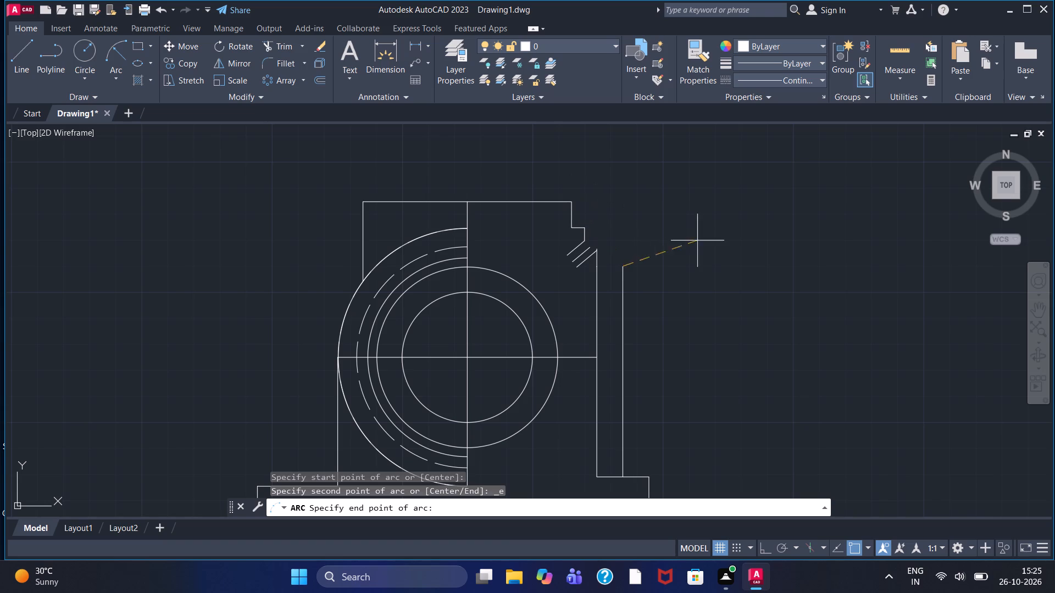
click(601, 224)
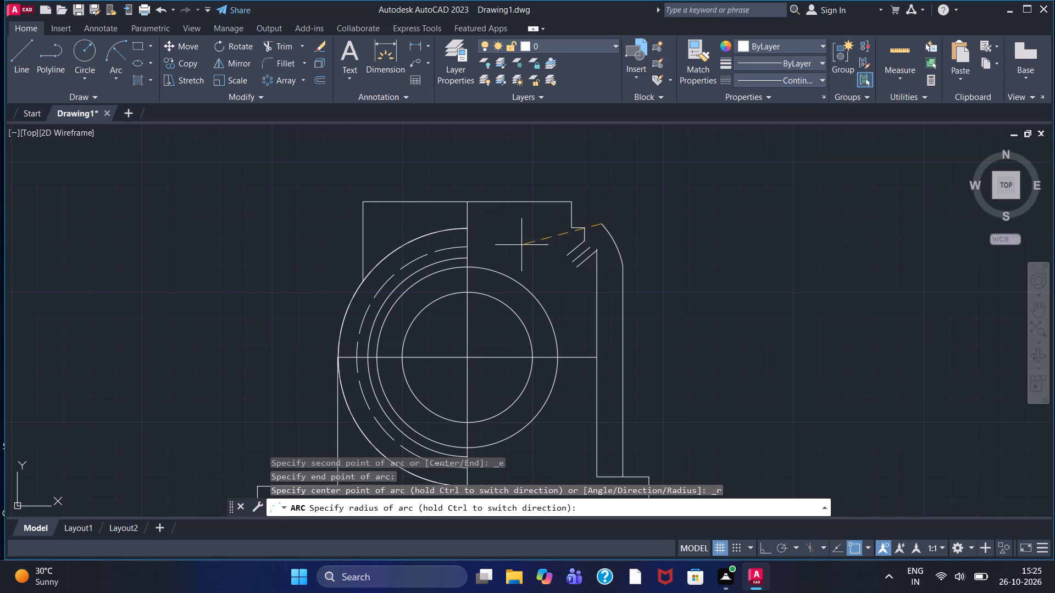
click(549, 238)
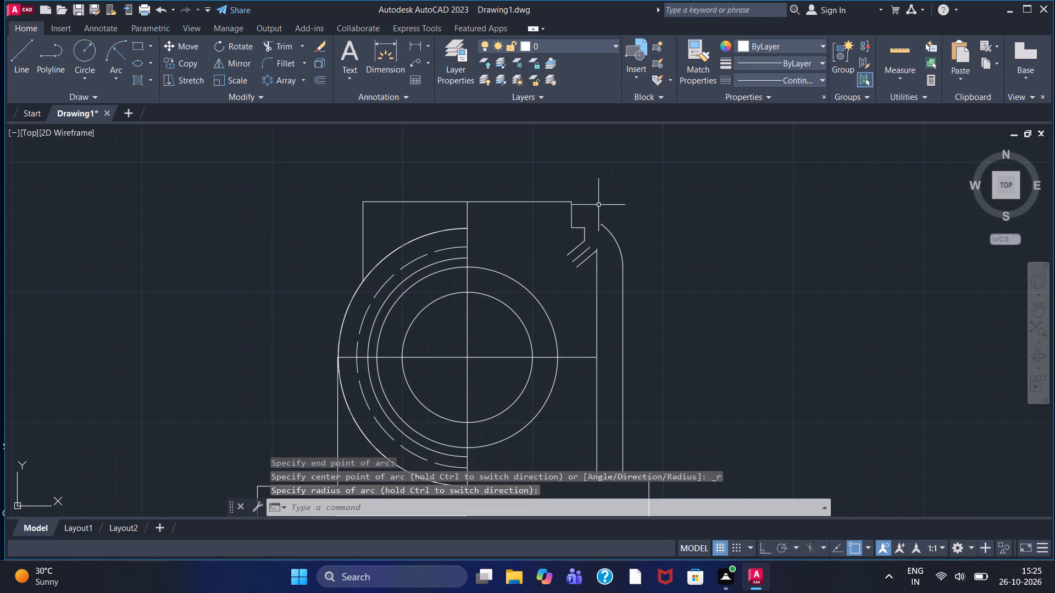
key(Escape)
Draw a line 5 units up from the arc's upper end, continuing horizontally left to just past the vertical centre line.
click(7, 69)
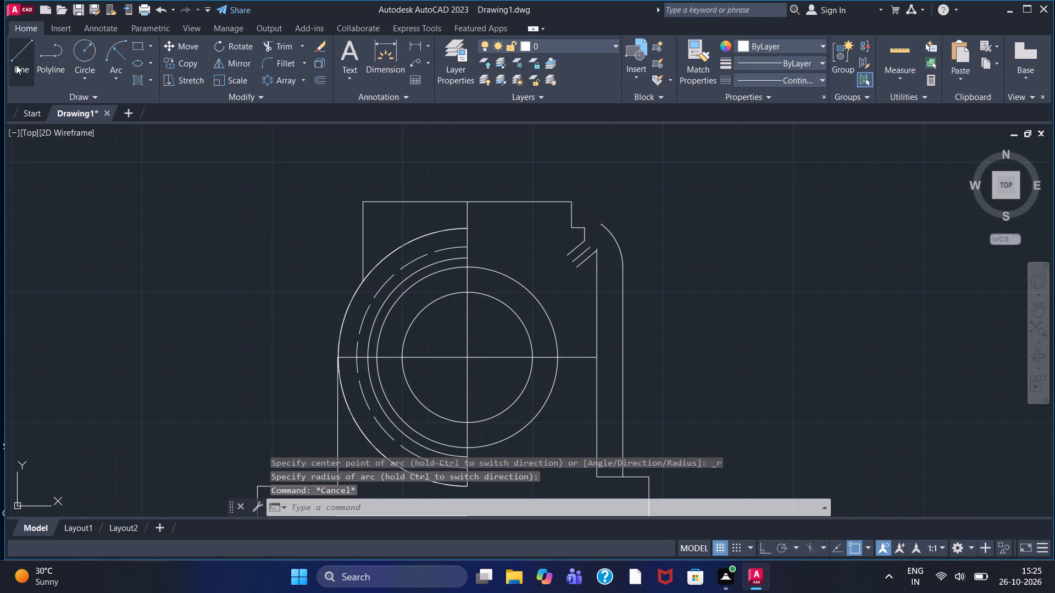
click(16, 65)
click(599, 223)
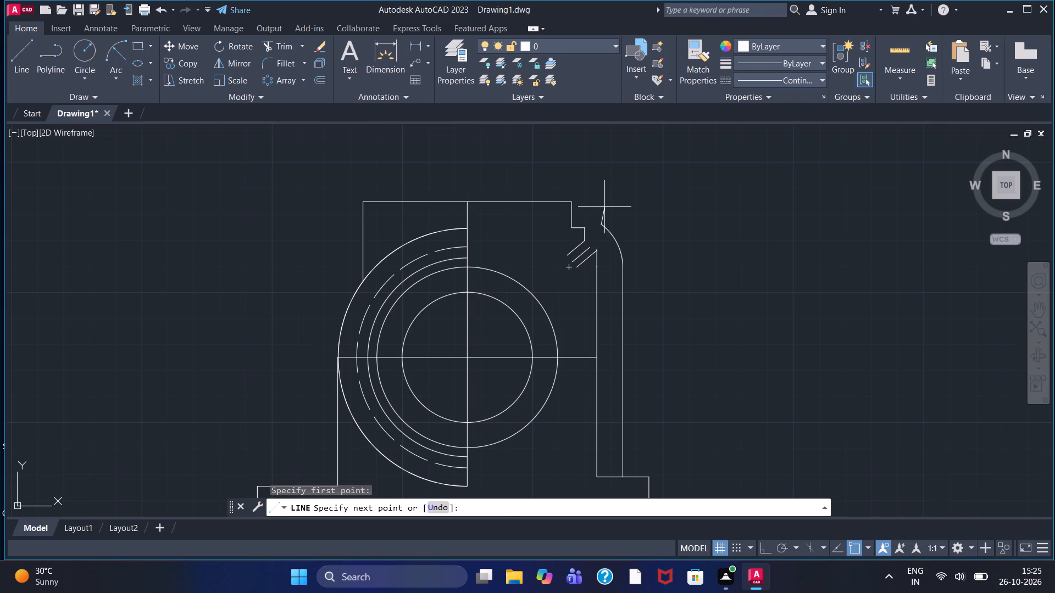
key(F8)
scroll(609, 210, up, 1)
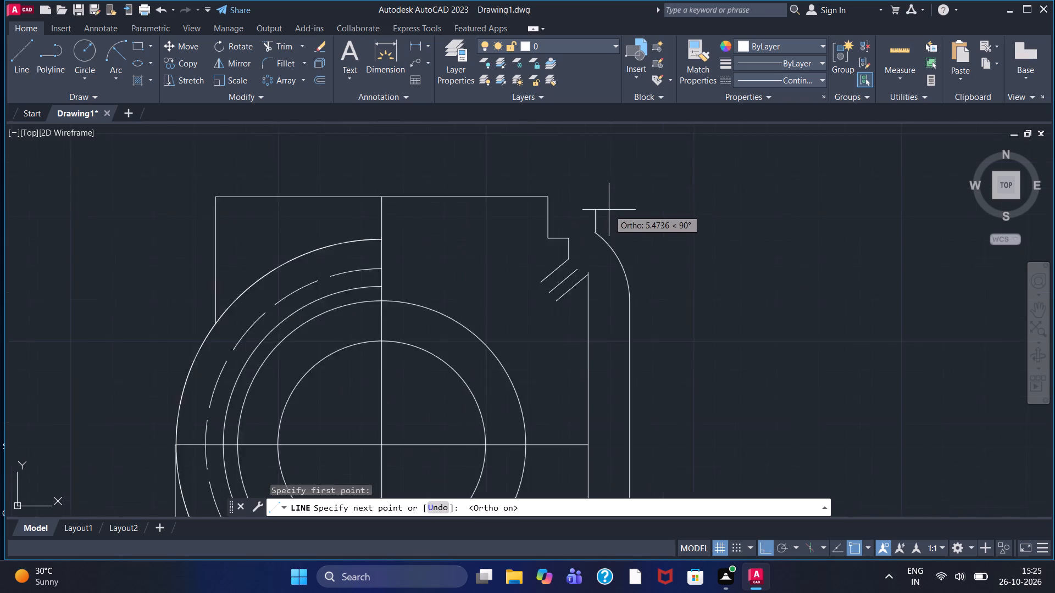
scroll(609, 210, up, 1)
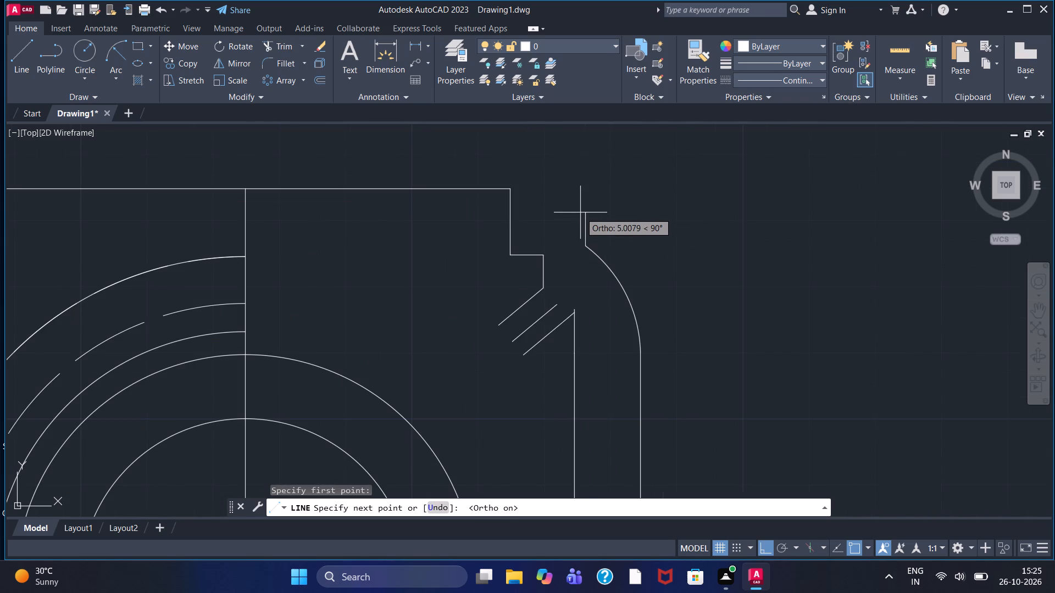
key(5)
key(Return)
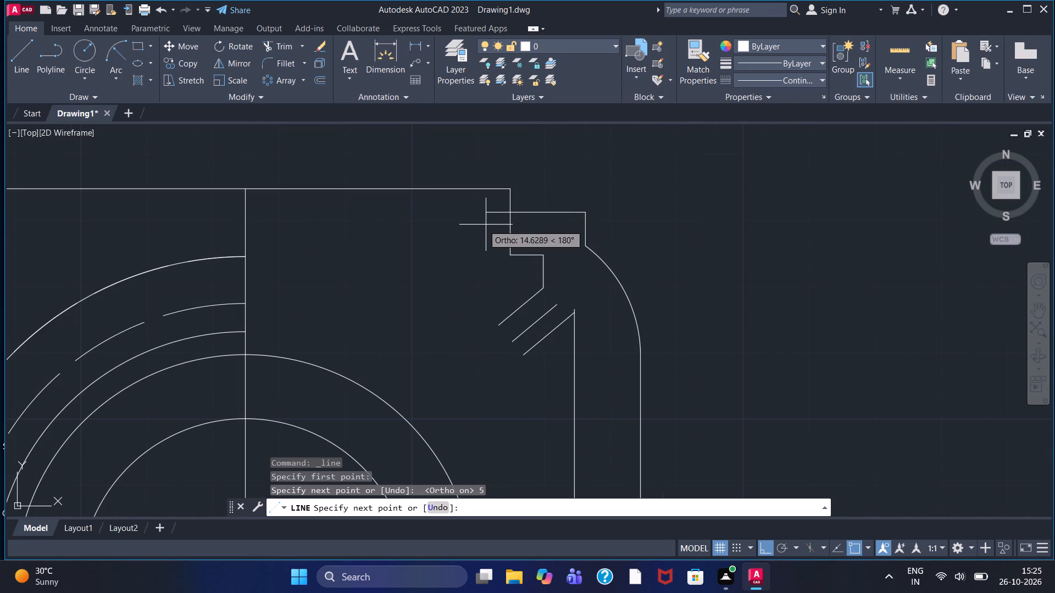
click(231, 221)
right_click(231, 221)
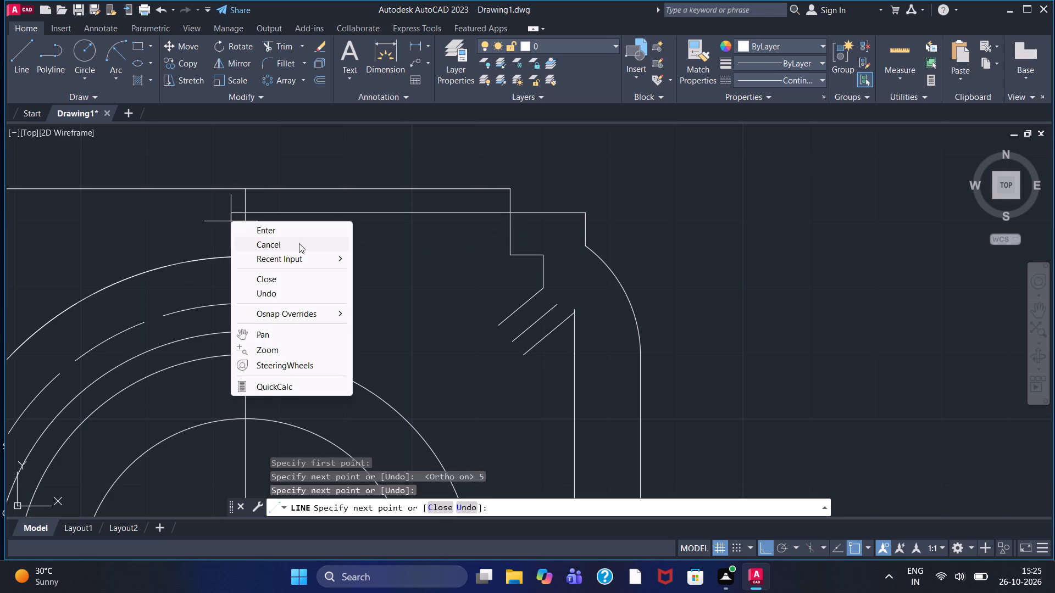
click(296, 234)
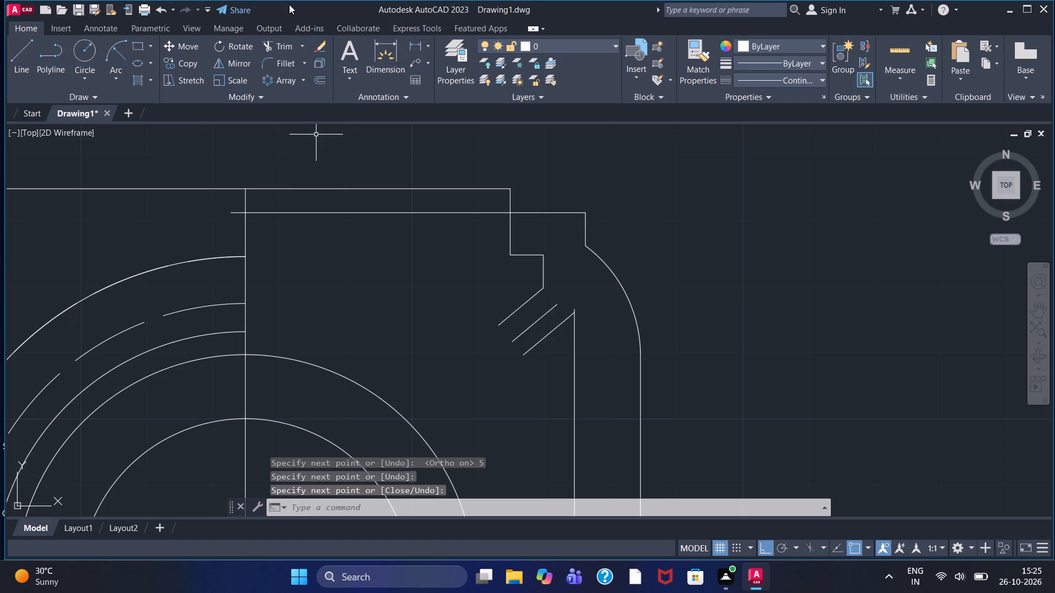
Trim the horizontal line's overhang past the centre line and the side line's short stub above the lowest diagonal.
click(273, 46)
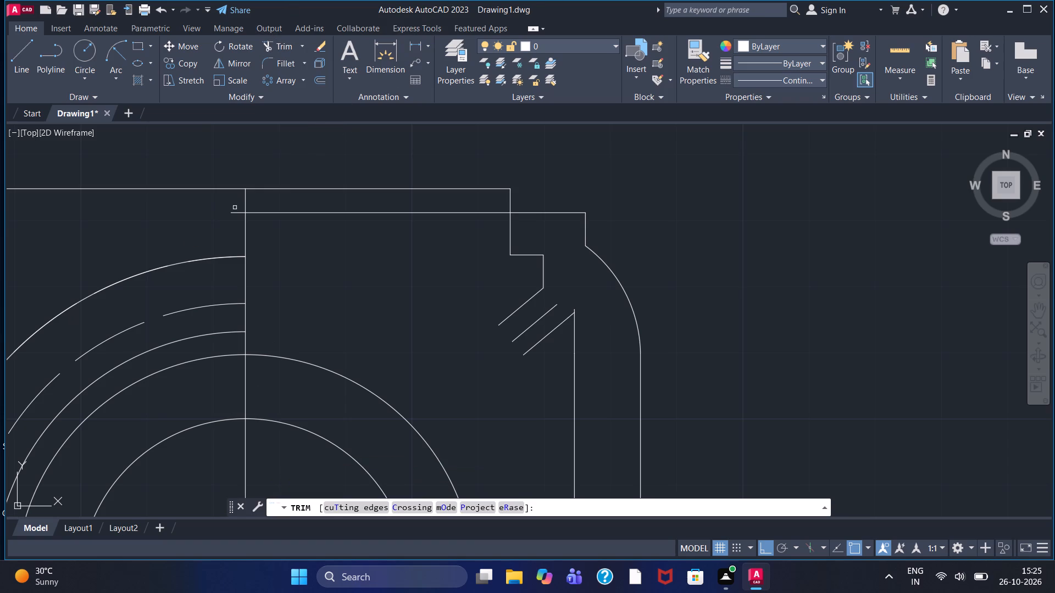
click(236, 212)
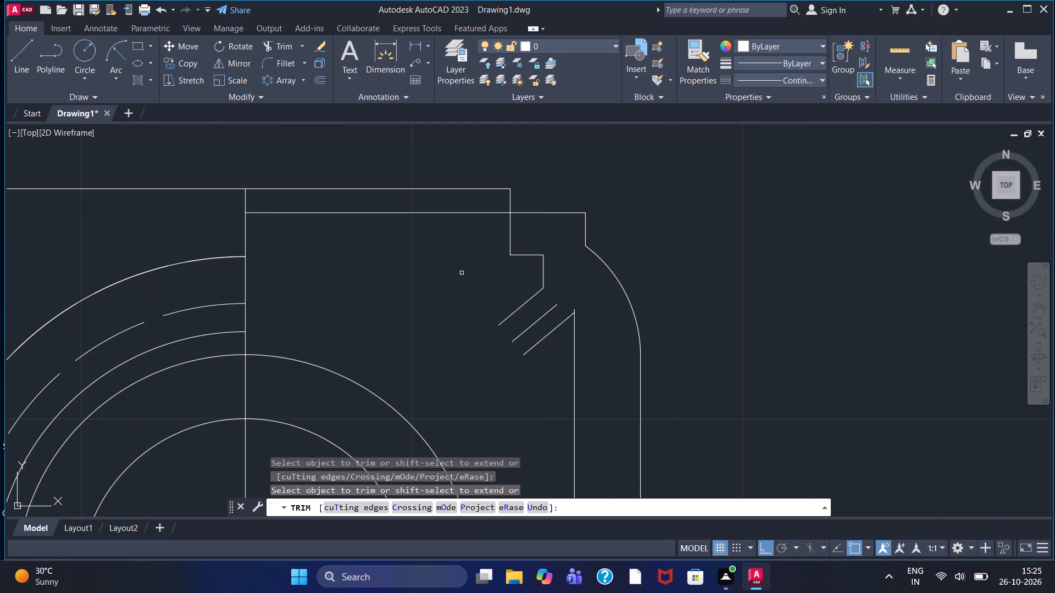
scroll(566, 302, up, 3)
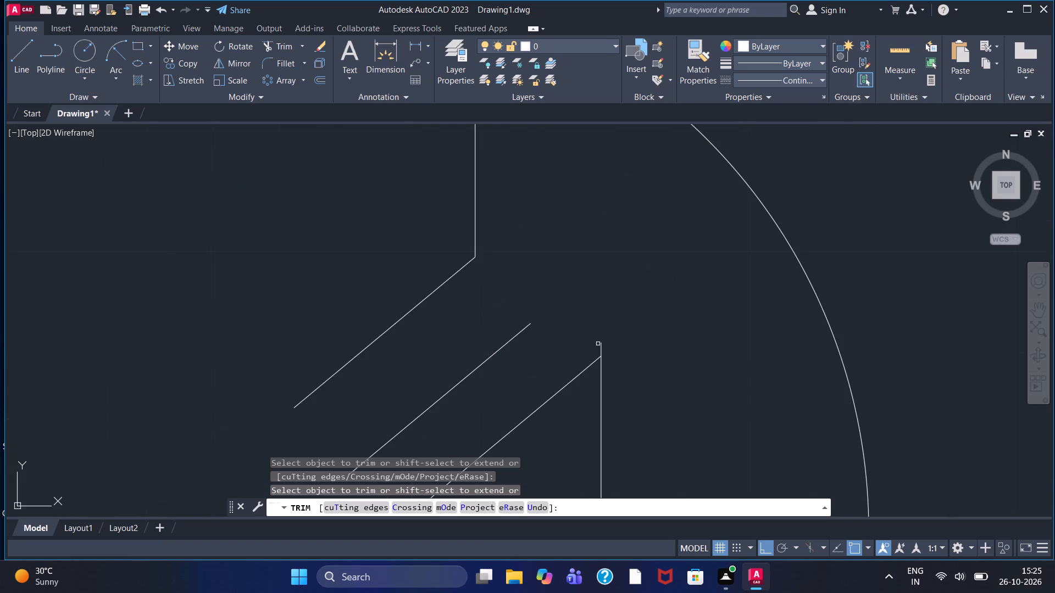
click(601, 348)
scroll(604, 338, down, 2)
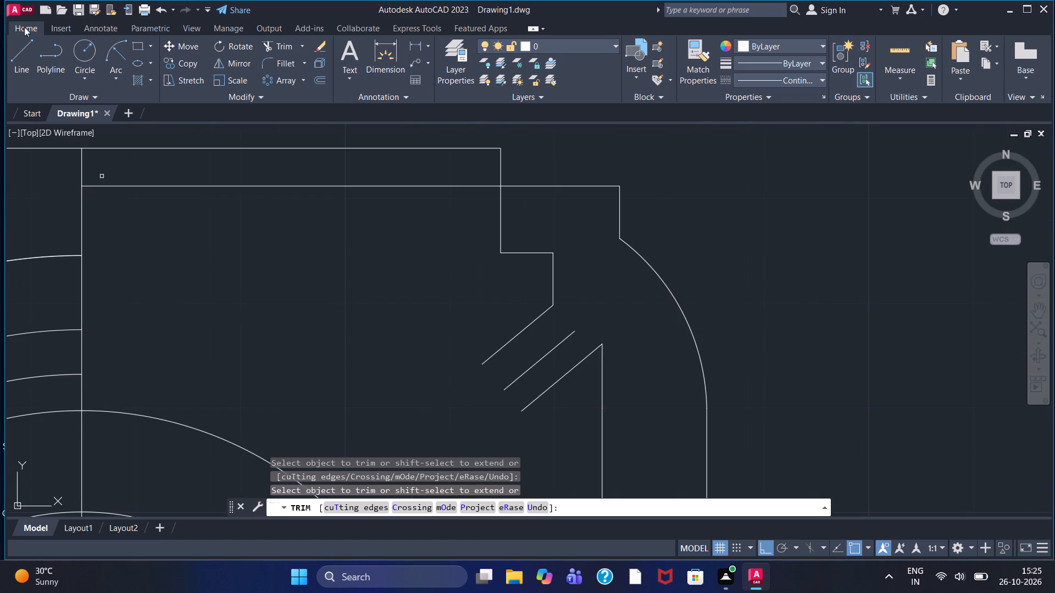
Draw a line joining the lower ends of the three diagonals, from the upper diagonal's end to the lowest diagonal's end.
click(29, 48)
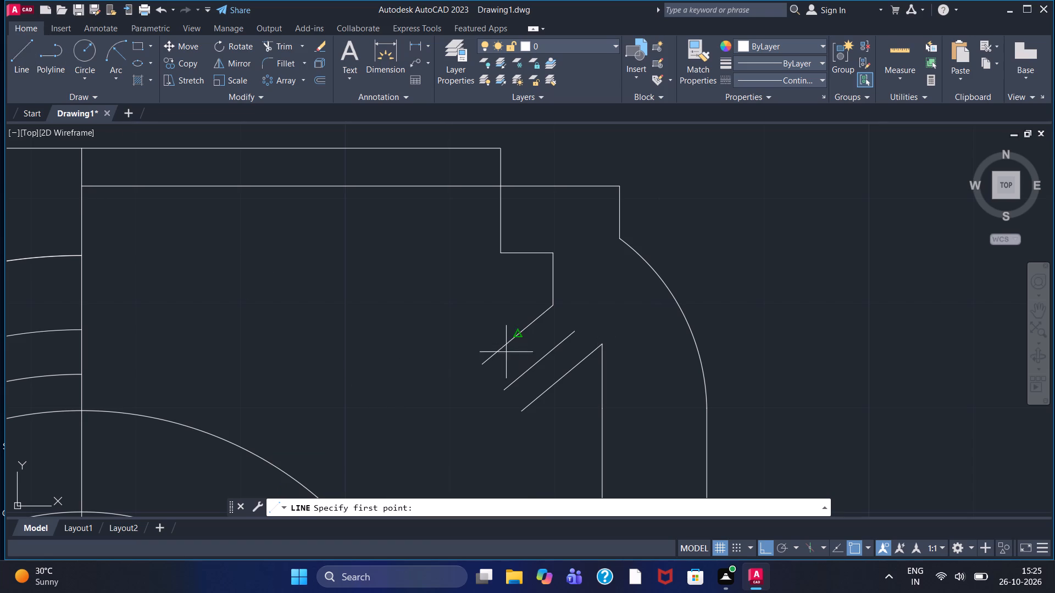
click(483, 367)
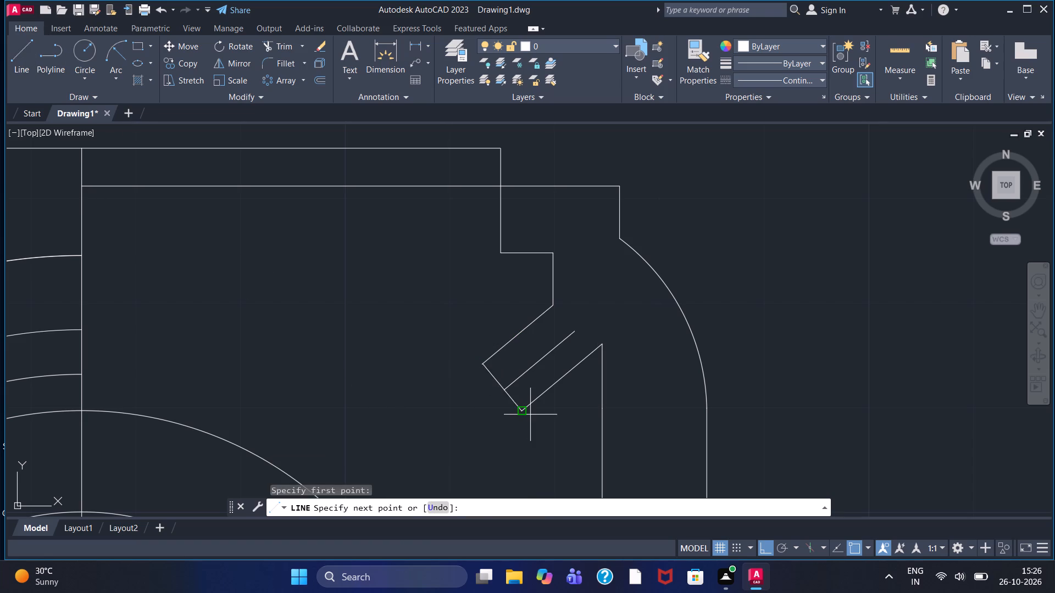
click(527, 411)
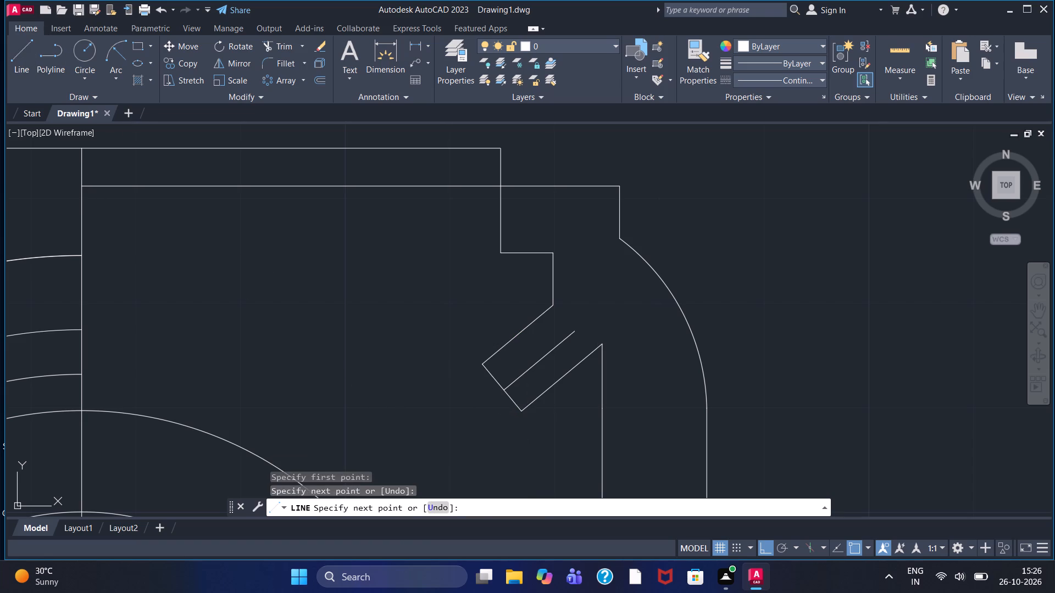
right_click(464, 425)
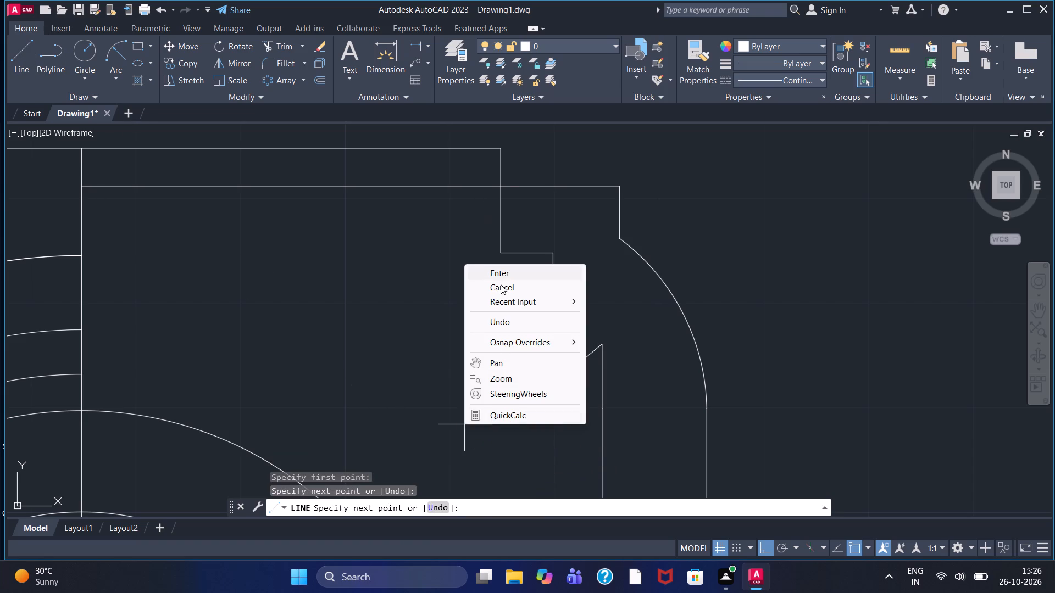
click(501, 275)
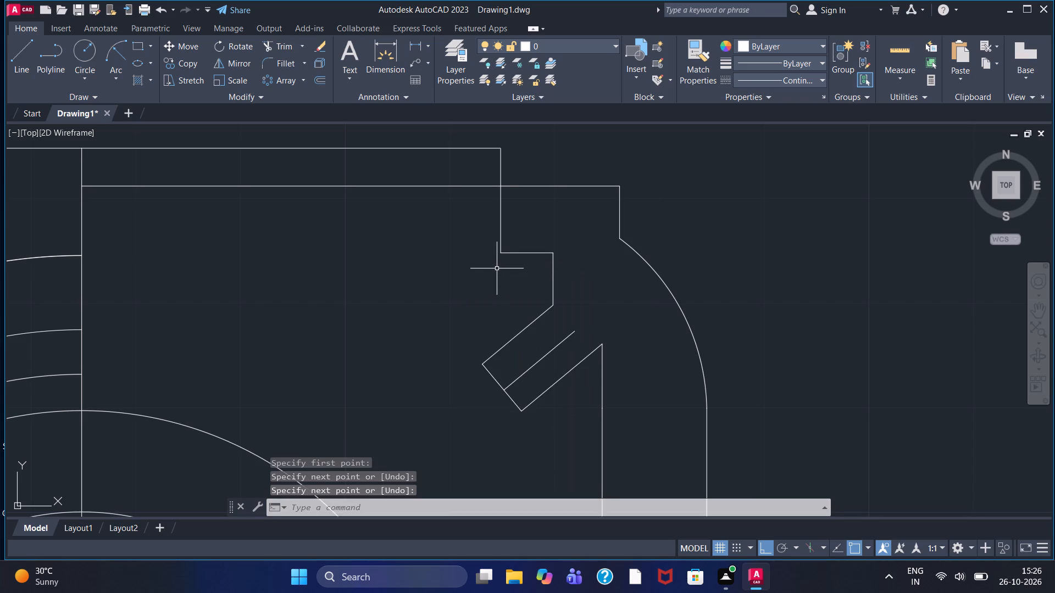
Change the middle diagonal's linetype to CENTER2.
click(563, 339)
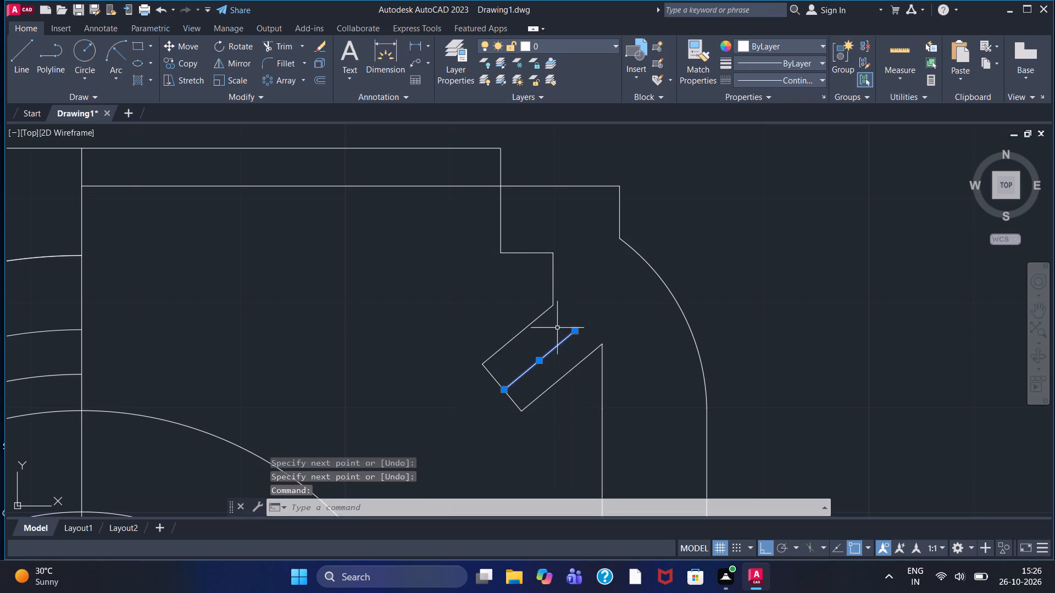
click(810, 80)
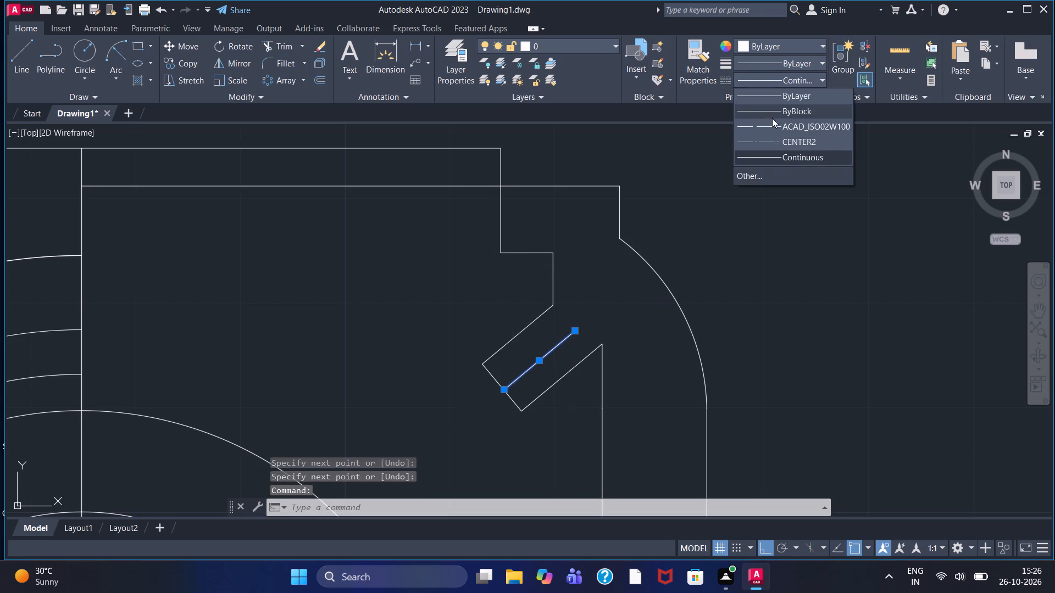
click(776, 141)
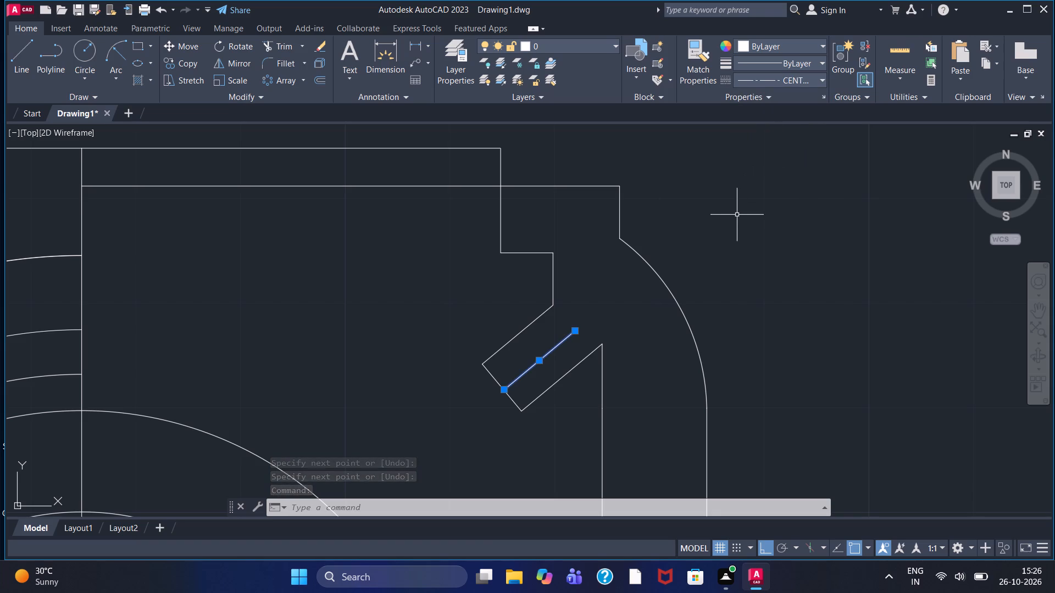
key(Escape)
Review the whole front view alongside the other part views, checking what the base still lacks.
scroll(693, 295, down, 1)
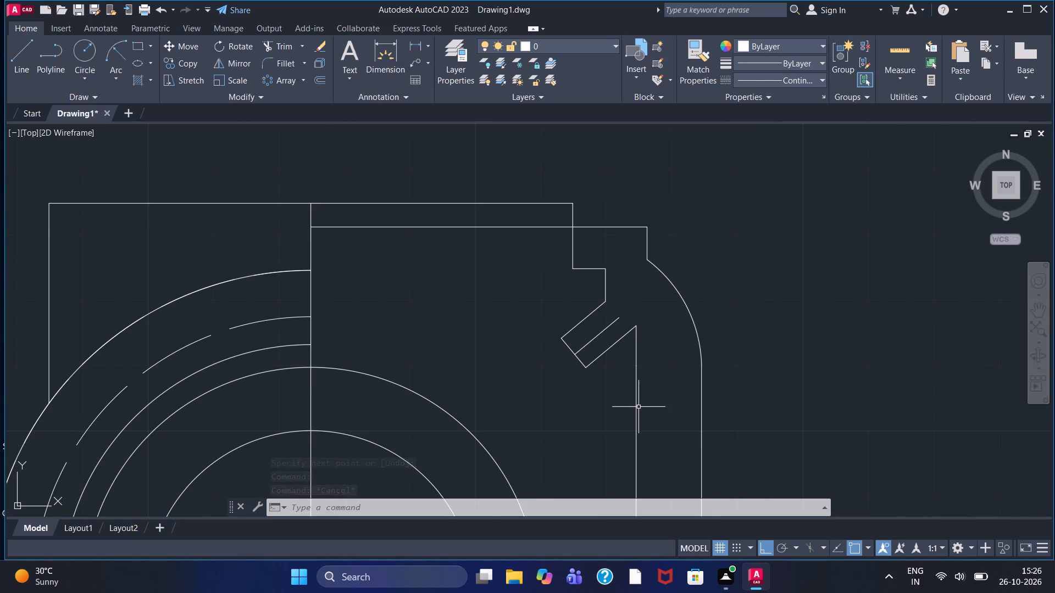
scroll(619, 402, down, 2)
middle_drag(598, 413, 578, 181)
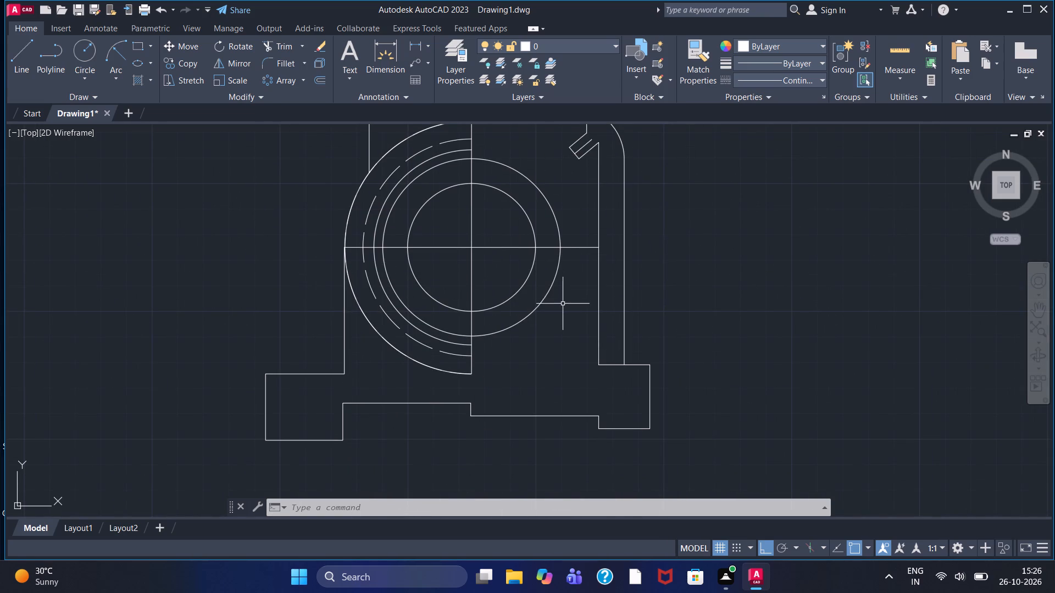
scroll(547, 306, down, 1)
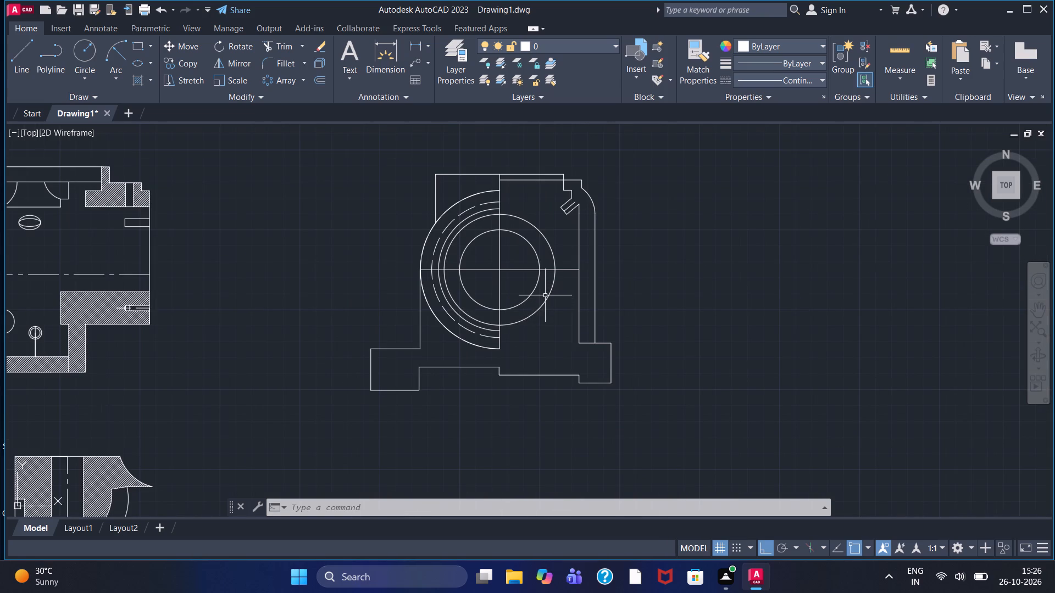
scroll(545, 195, down, 1)
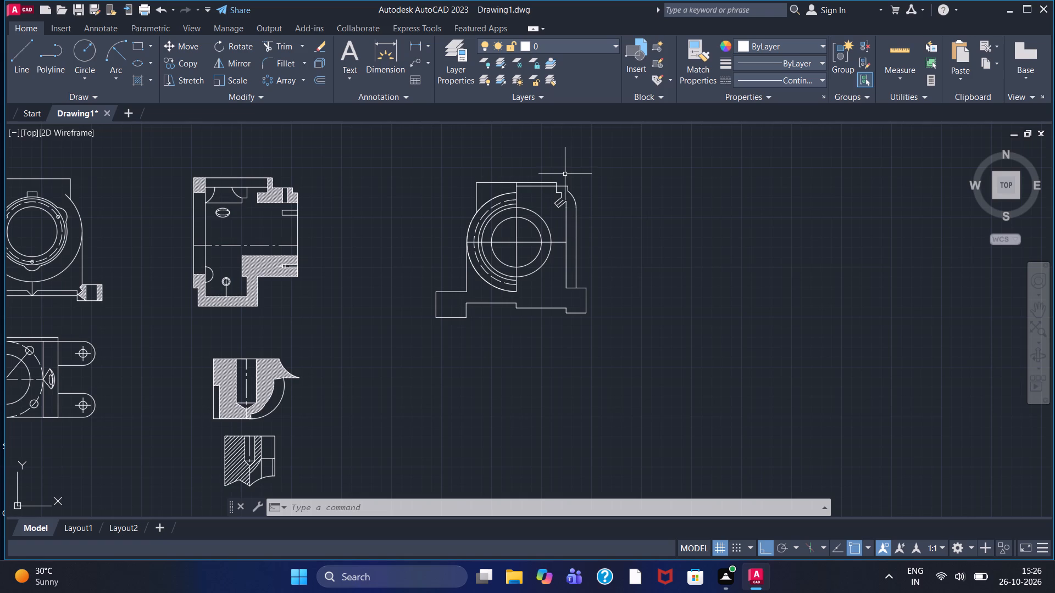
scroll(558, 186, down, 1)
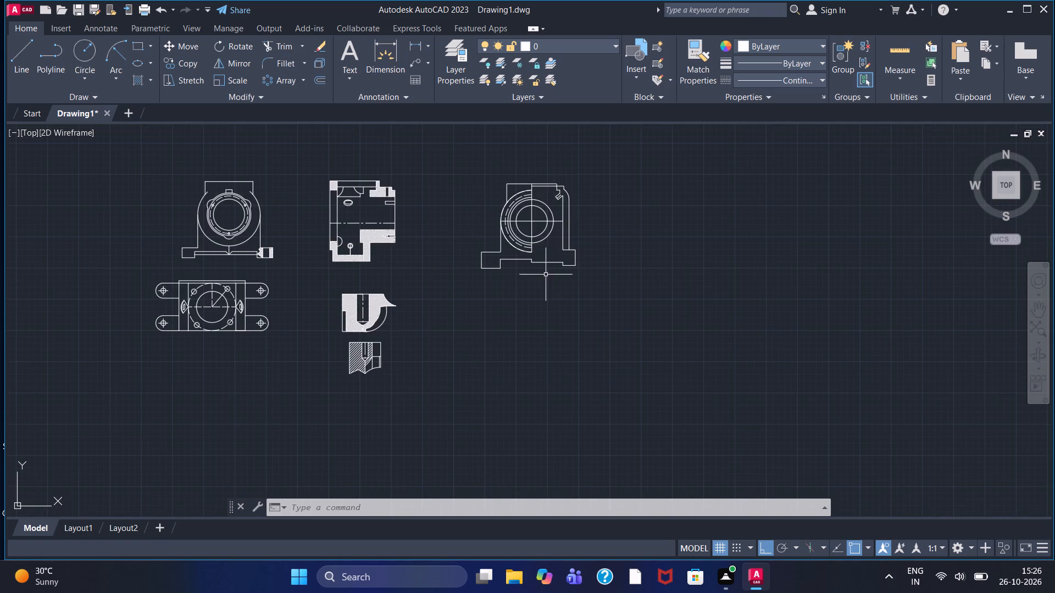
scroll(533, 267, up, 2)
middle_drag(522, 251, 508, 363)
scroll(521, 345, up, 1)
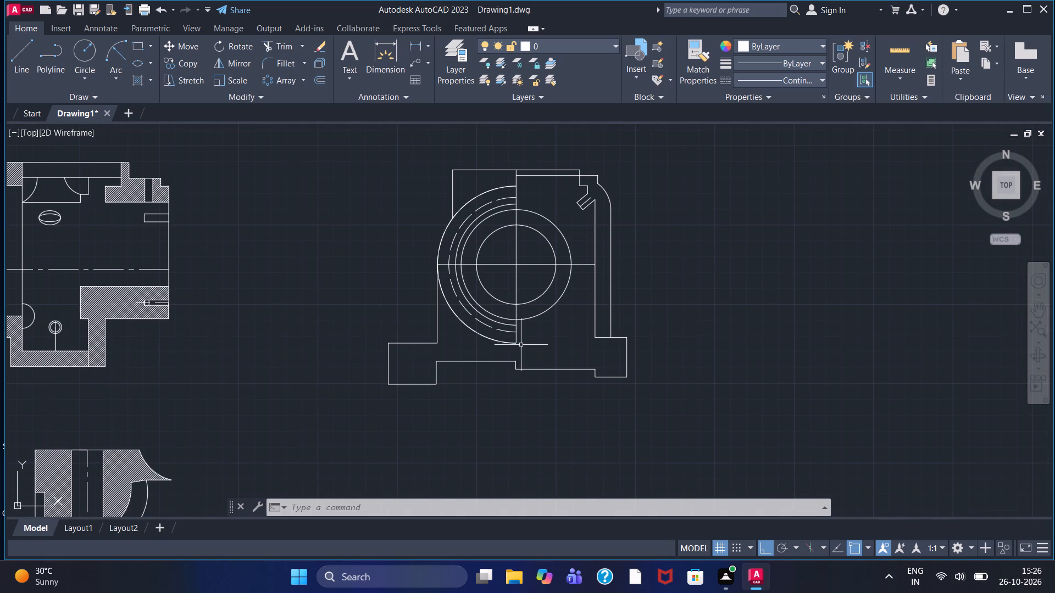
scroll(521, 345, down, 1)
middle_drag(509, 387, 472, 392)
scroll(467, 382, up, 1)
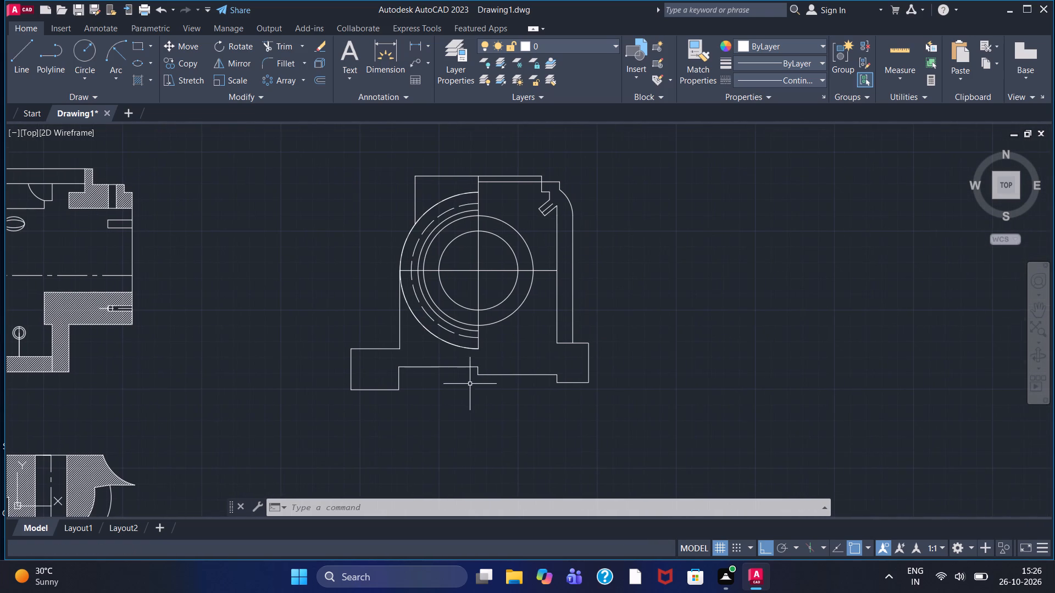
Draw a line 5 units down from the base recess's upper-left corner, continuing horizontally right to the step's lower corner near the centre line.
scroll(458, 378, up, 1)
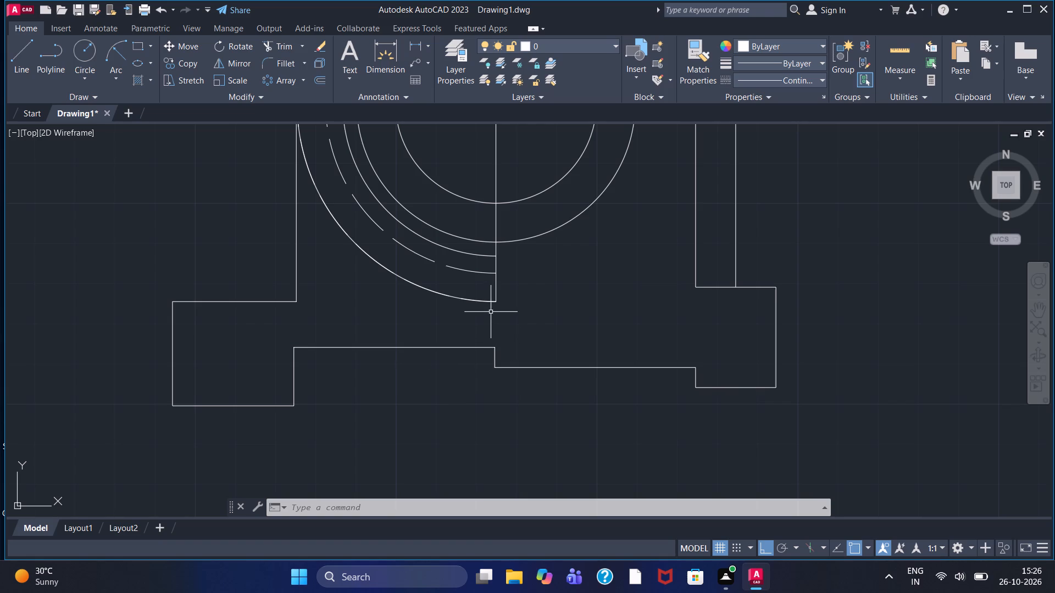
click(17, 57)
click(292, 349)
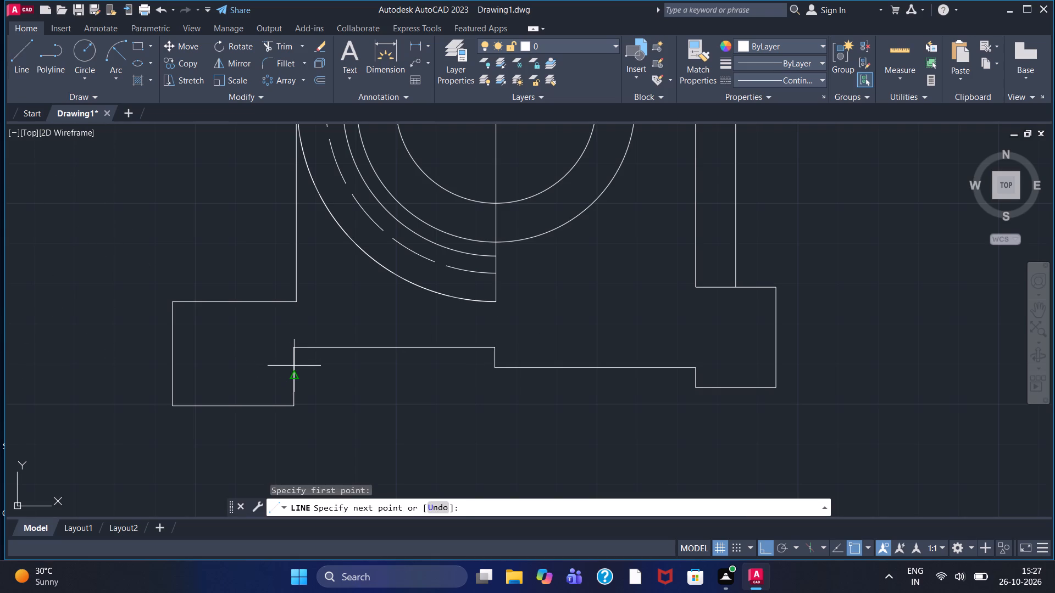
key(5)
key(Return)
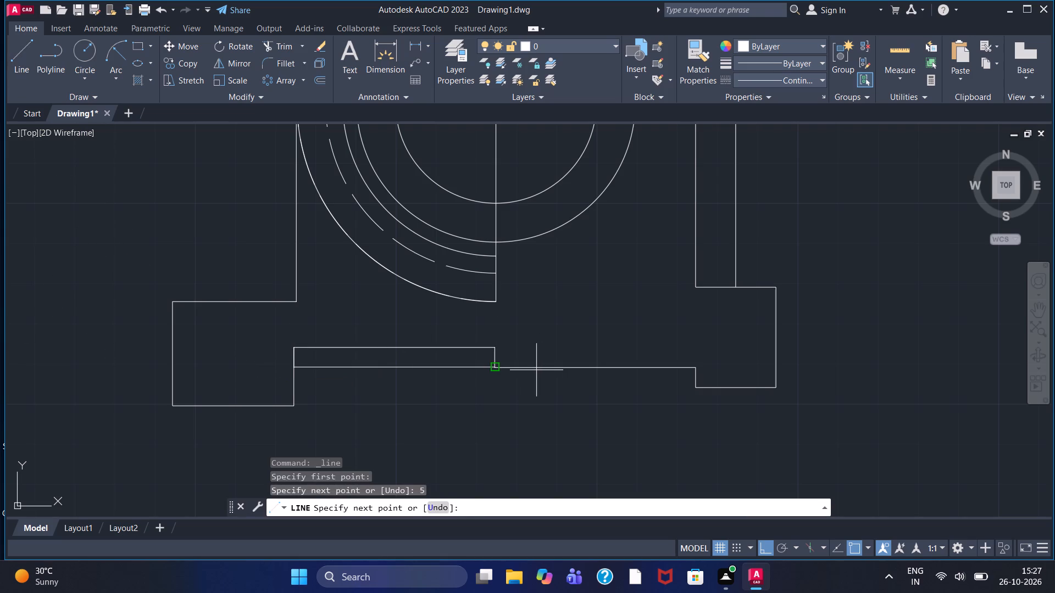
click(536, 370)
key(Escape)
With Ortho off, draw a diagonal from the central step's lower corner up-left to just above the recess's top edge.
scroll(475, 336, up, 2)
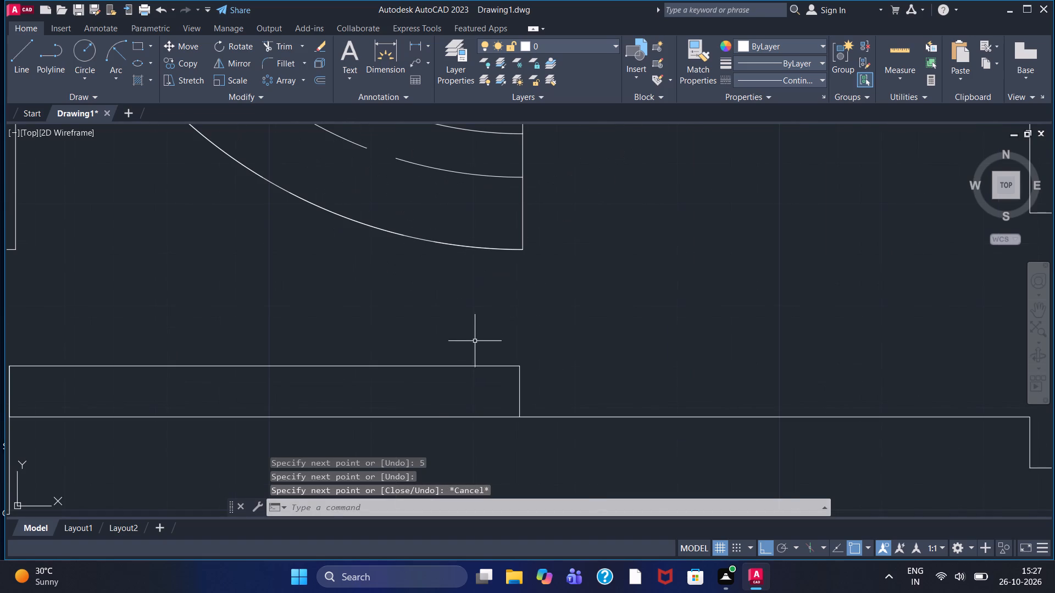
click(21, 64)
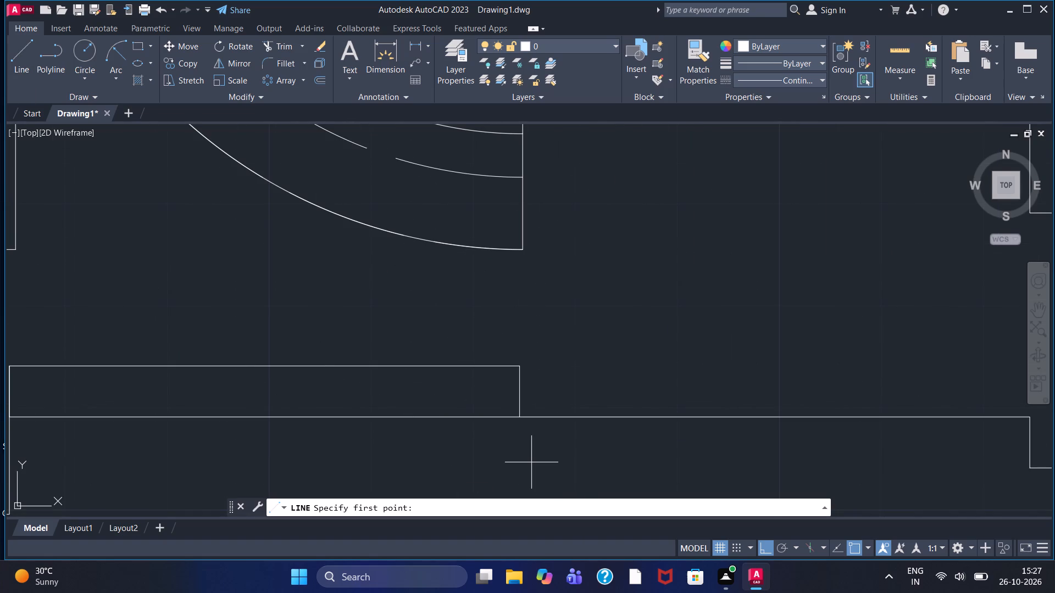
key(F8)
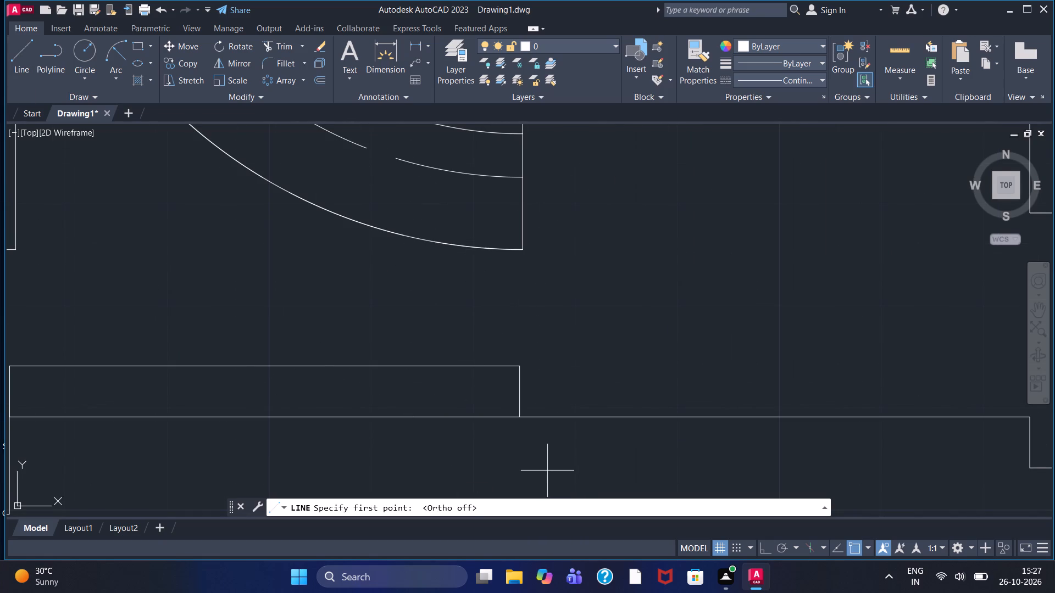
click(518, 416)
click(454, 342)
right_click(454, 342)
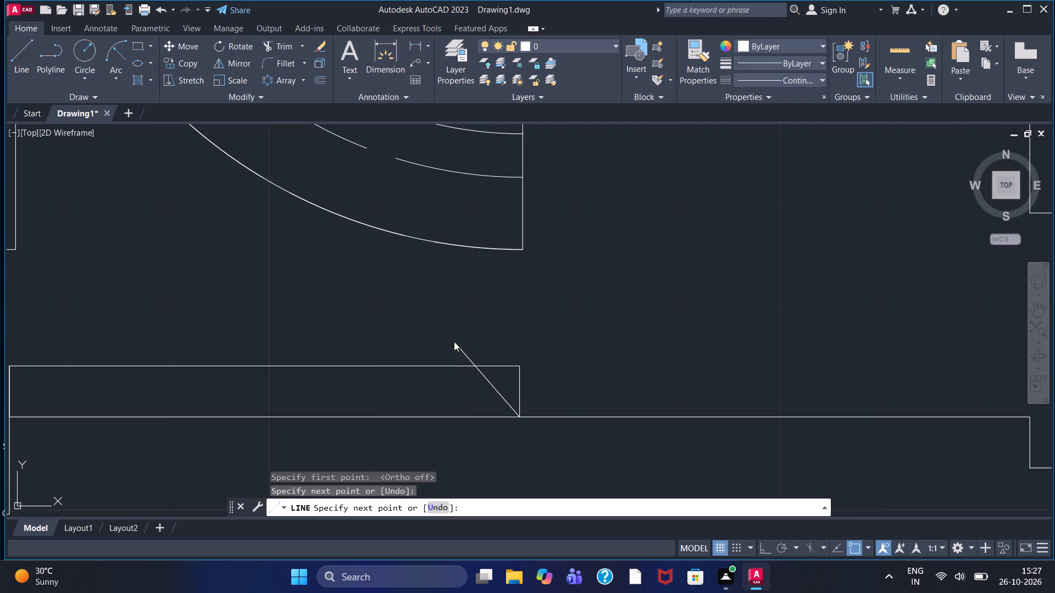
click(479, 349)
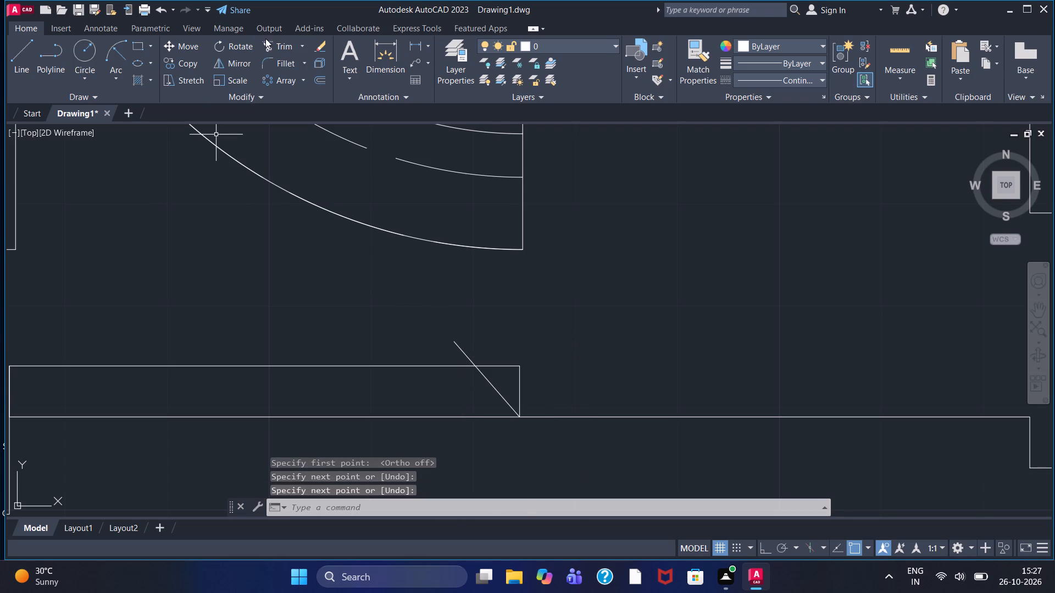
Trim the diagonal's overhang above the recess's top edge and the top edge's portion to the right of the diagonal.
click(267, 40)
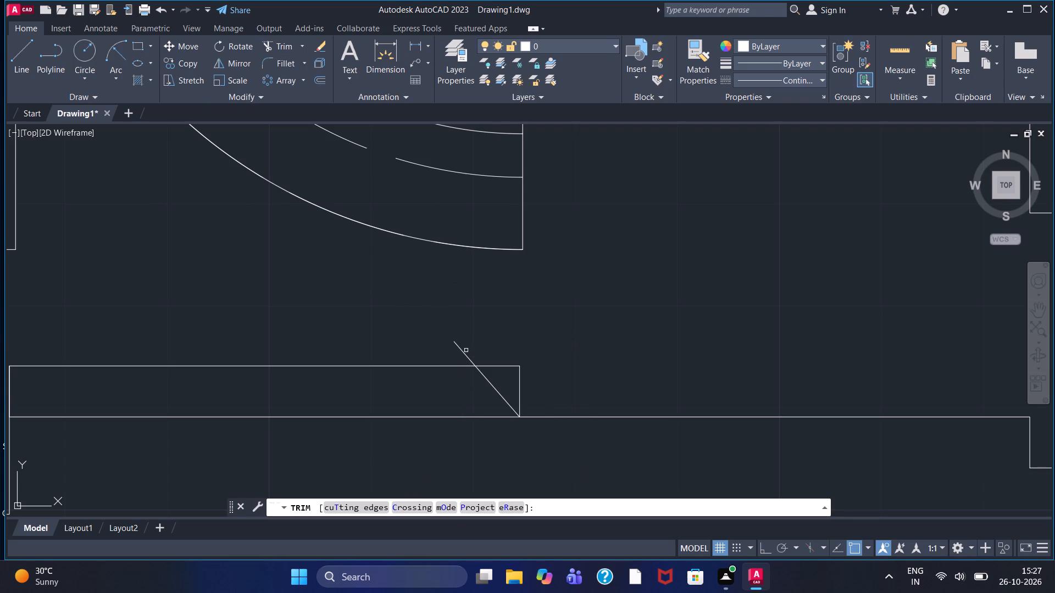
click(462, 352)
click(491, 367)
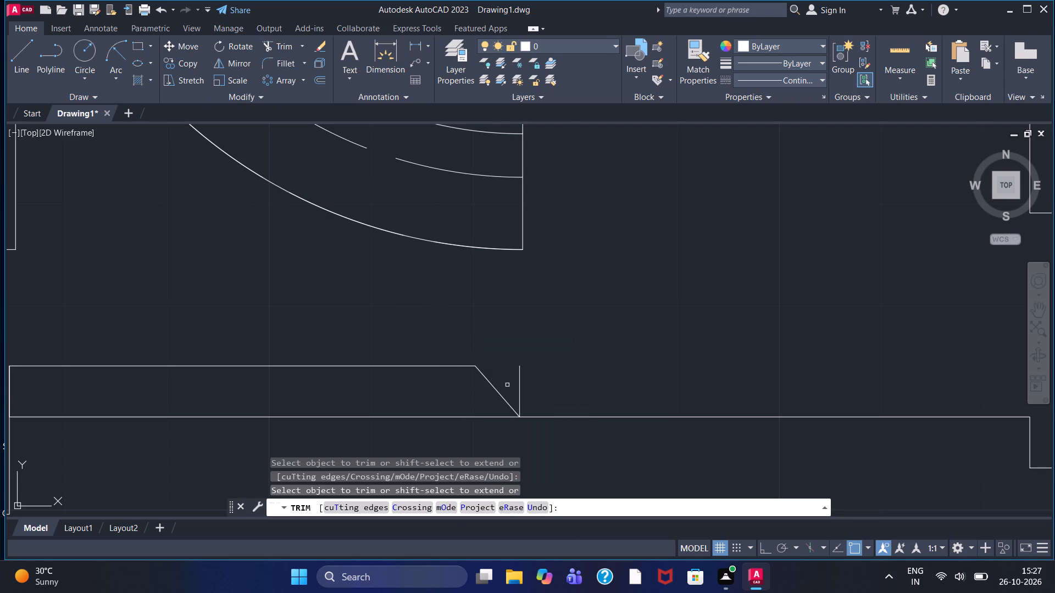
Draw a line from the outer arc's lower end on the centre line down to the top of the short central step line.
scroll(526, 391, down, 2)
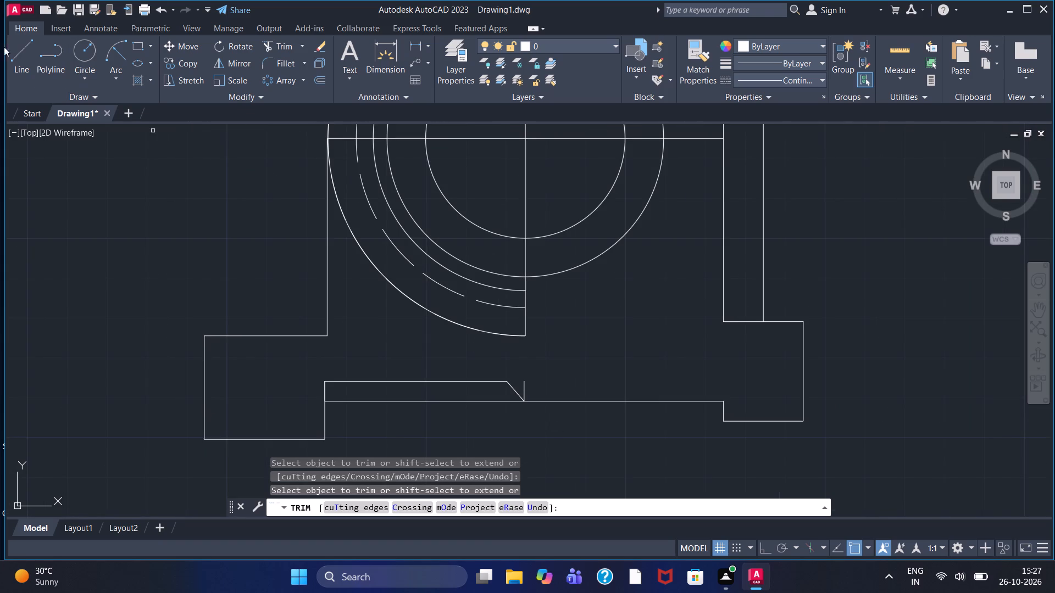
click(18, 60)
click(526, 335)
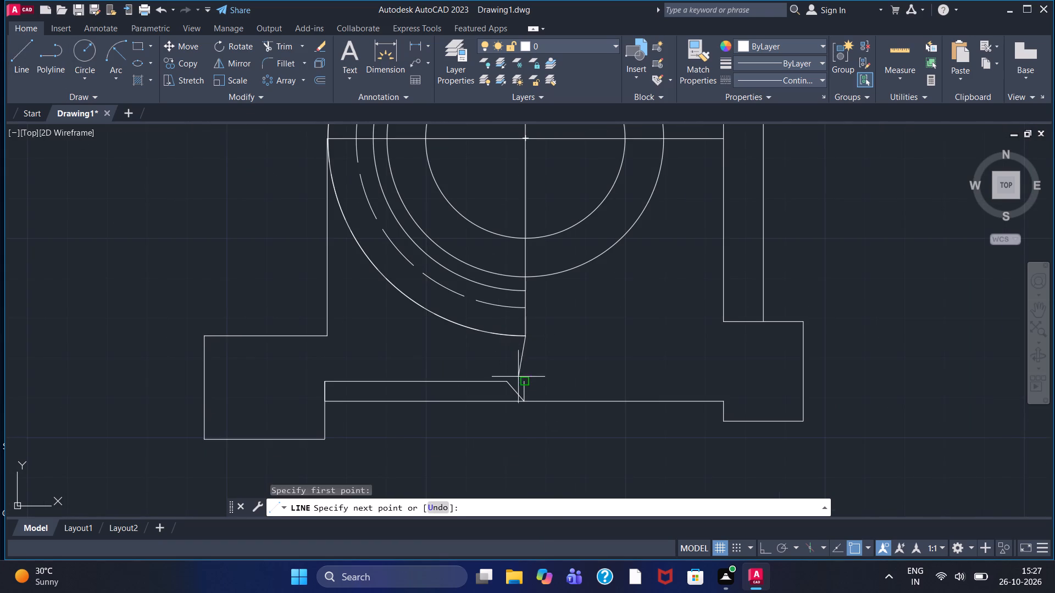
click(526, 383)
right_click(557, 350)
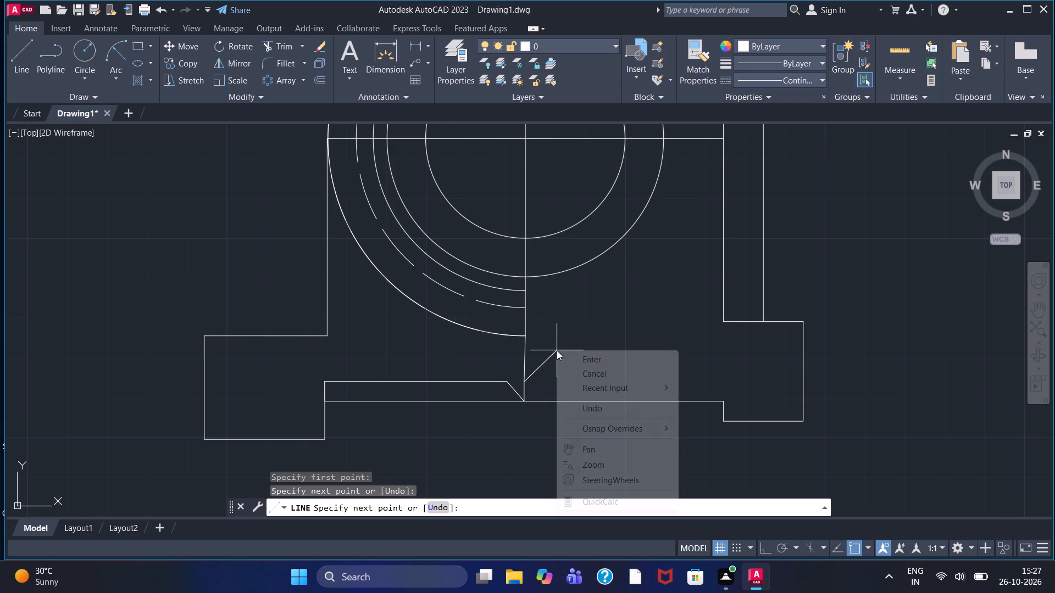
click(579, 360)
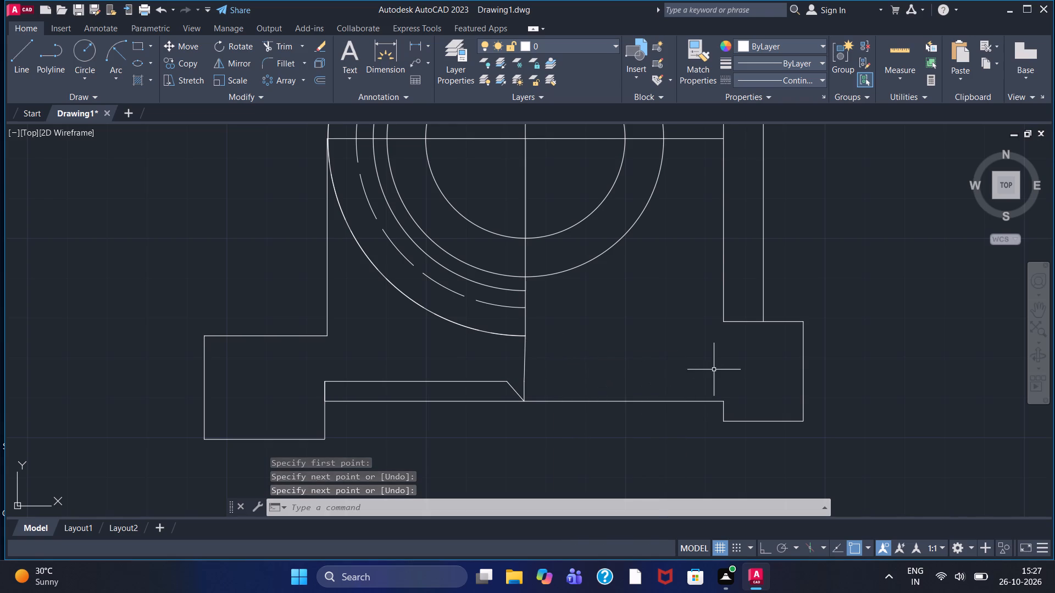
With Ortho on, draw a line 5 units straight down from the corner where the inner right side line meets the base.
scroll(714, 370, down, 1)
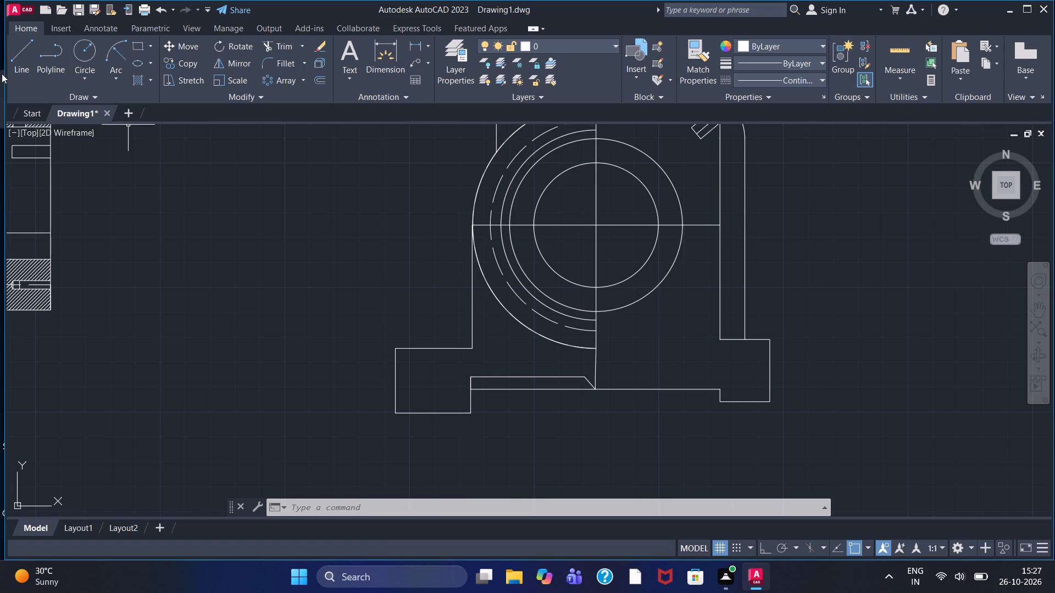
click(17, 61)
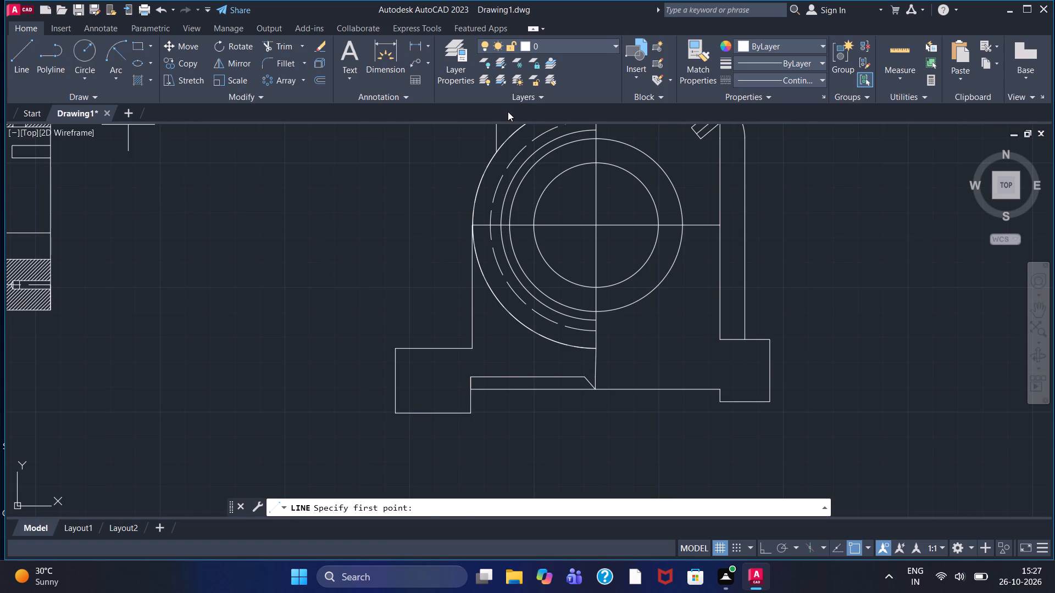
key(F8)
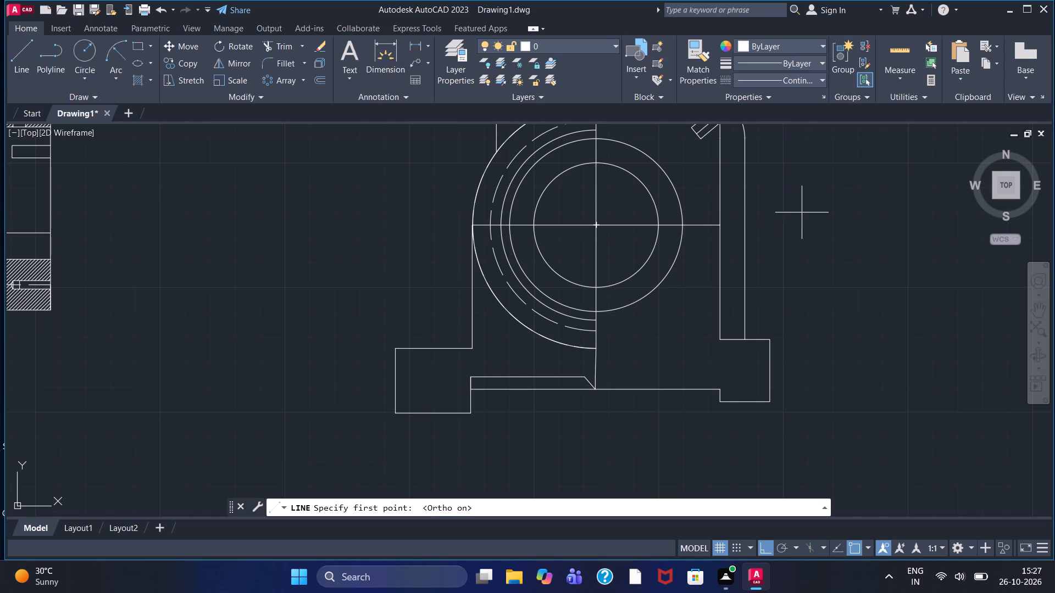
click(720, 339)
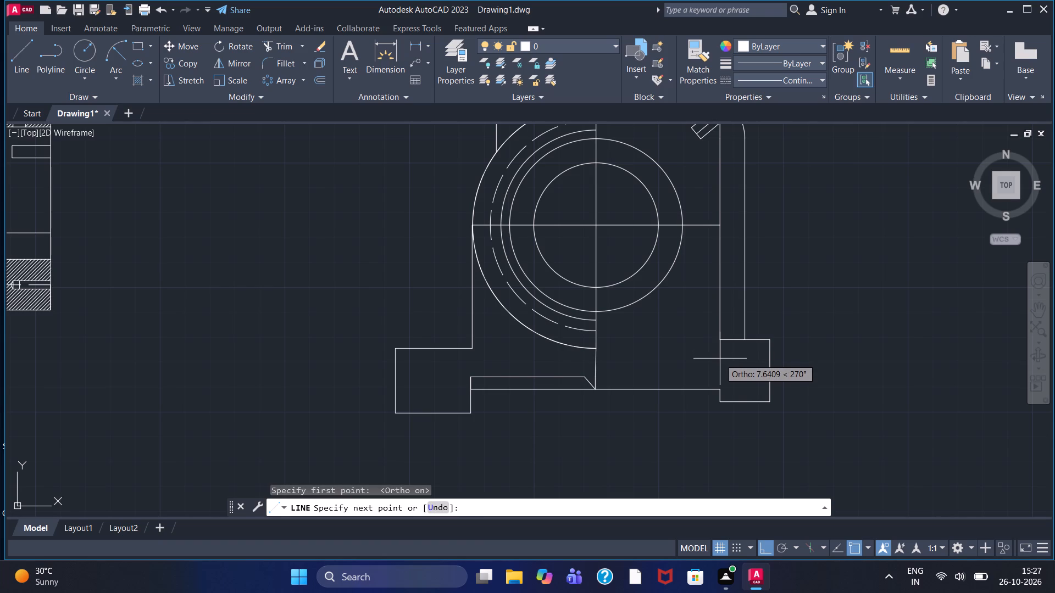
key(5)
key(Return)
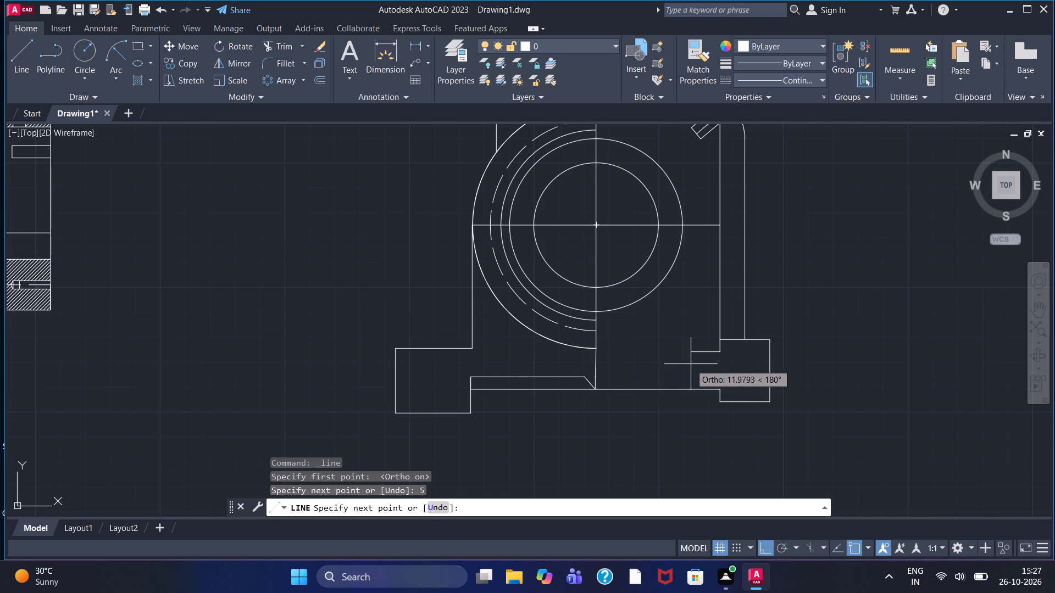
key(Escape)
scroll(709, 361, up, 2)
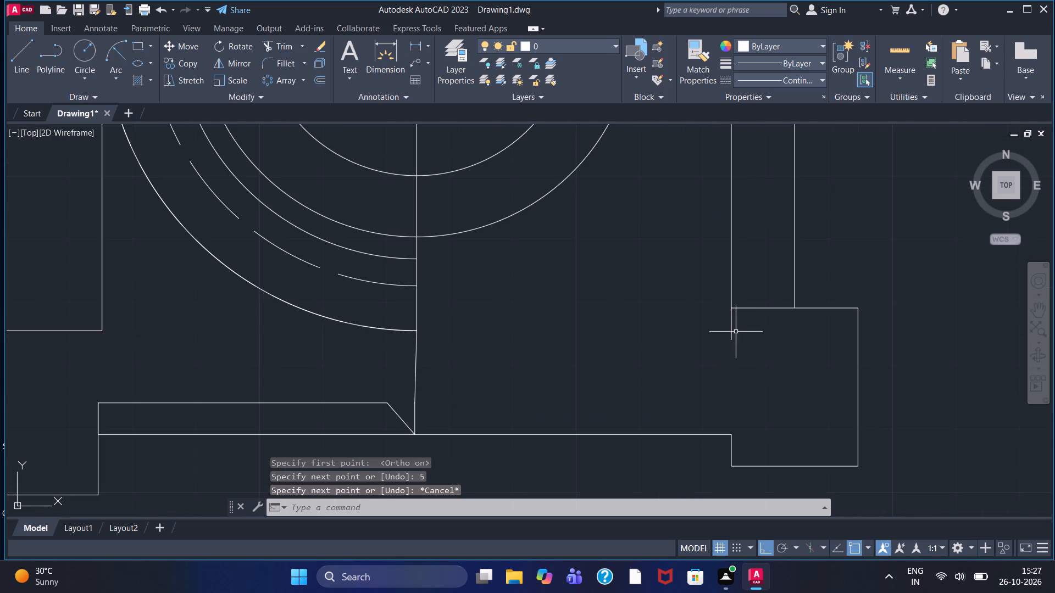
Erase the short vertical line just drawn below the inner right side line's corner with the base.
click(730, 329)
key(Delete)
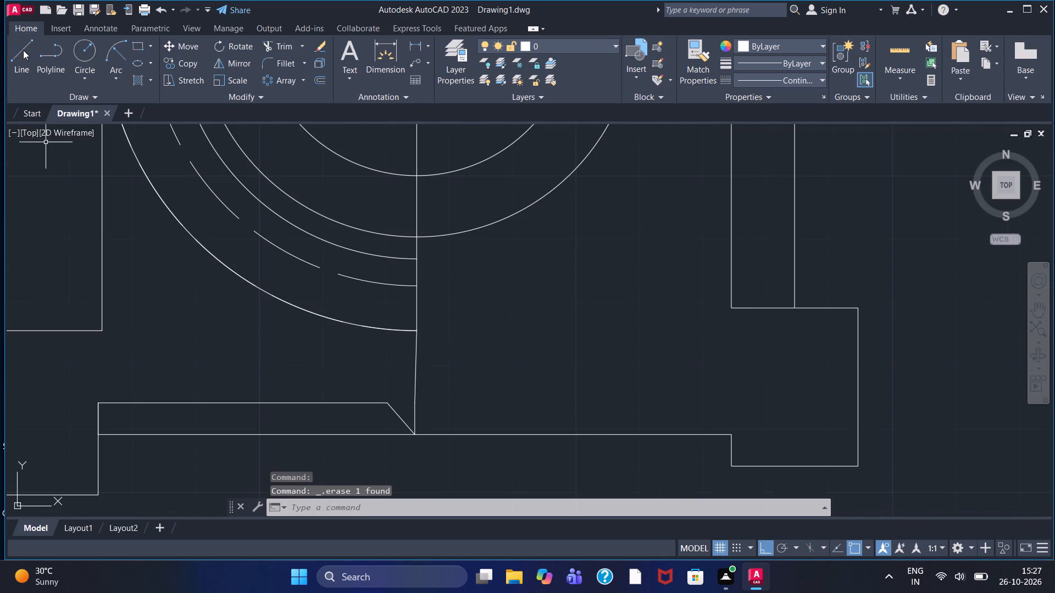
Draw a line 10 units down from the inner right side's base corner, continue it left across the centre line, and trim the overhang.
click(23, 50)
click(731, 307)
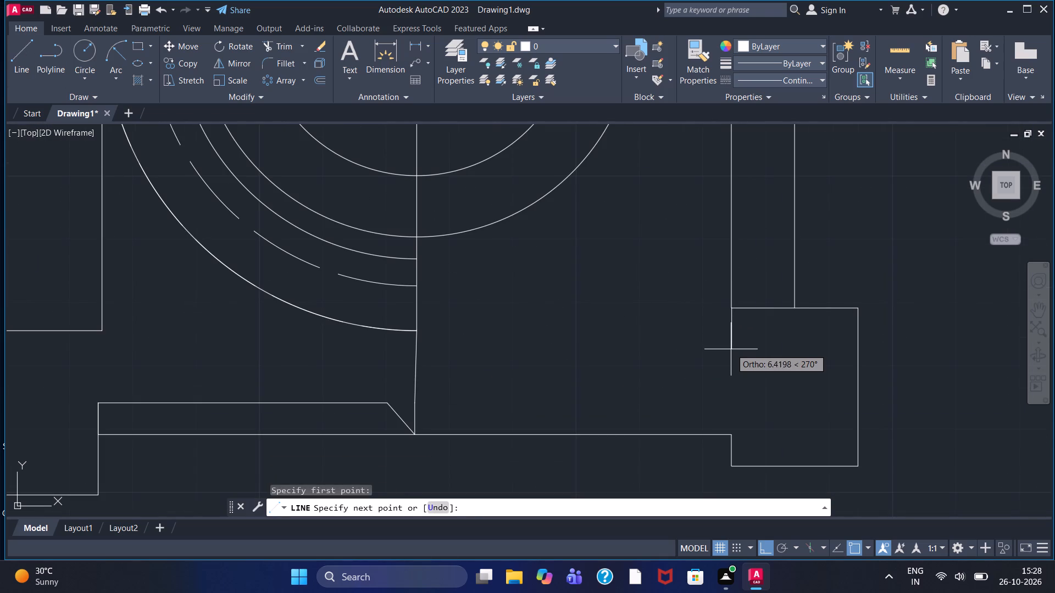
text(10)
key(Return)
click(398, 378)
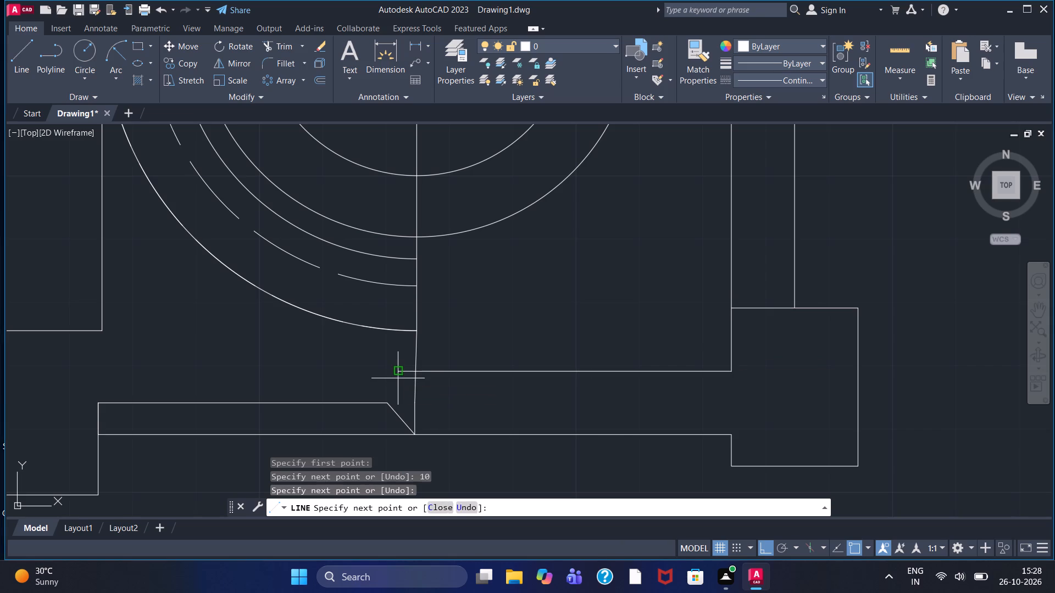
right_click(395, 378)
click(427, 381)
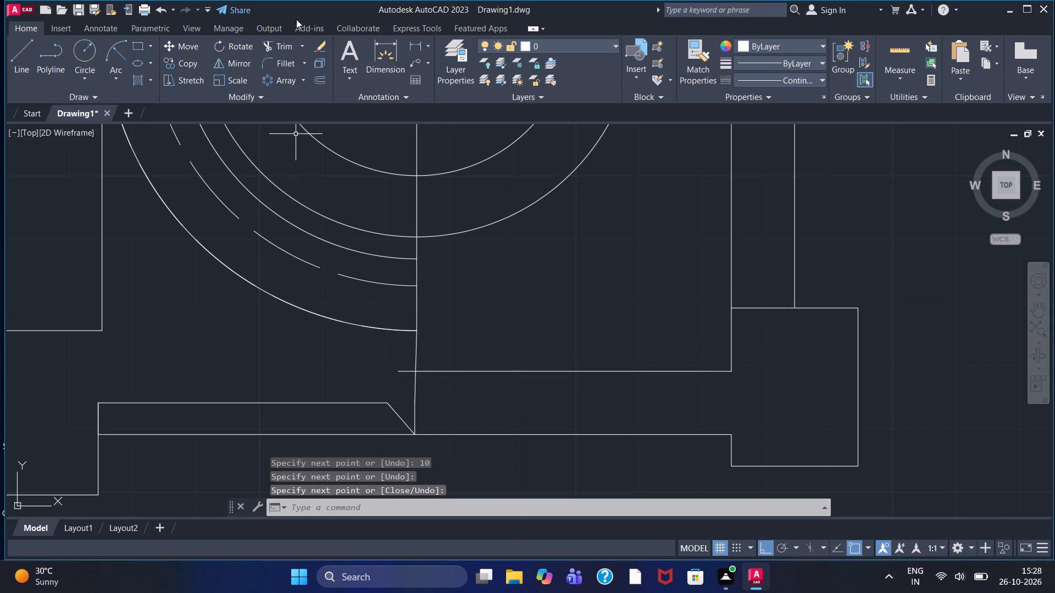
click(281, 45)
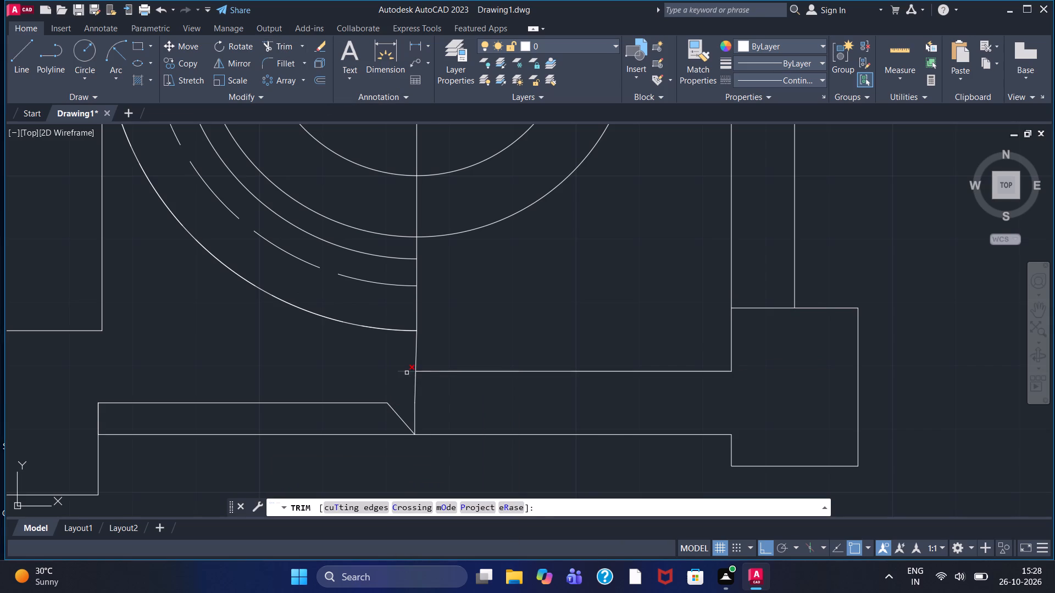
click(406, 371)
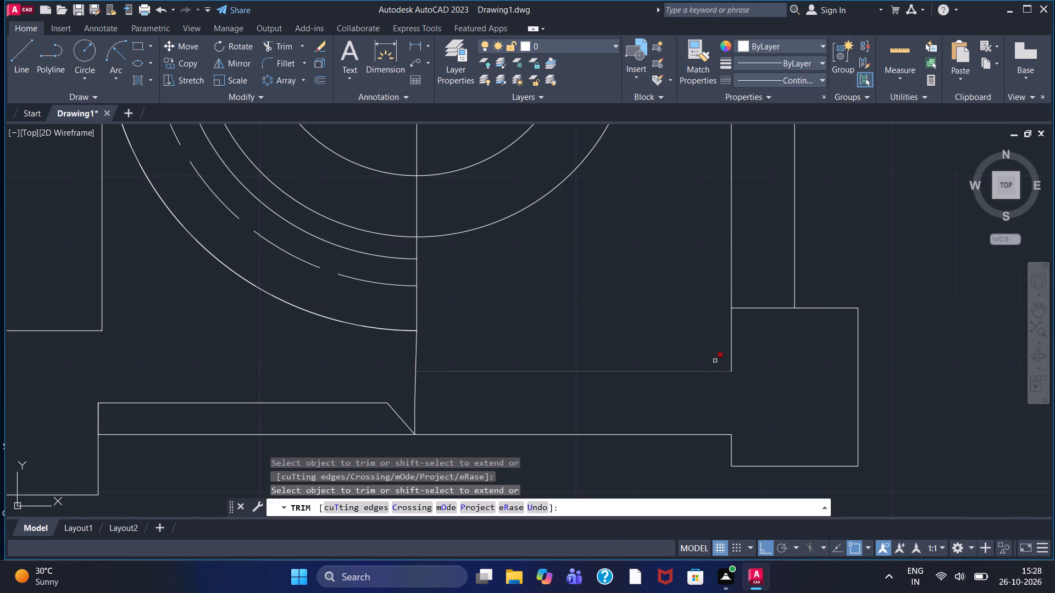
Draw a horizontal line across the right wall just above the base and trim both ends back to the wall lines.
scroll(725, 261, up, 1)
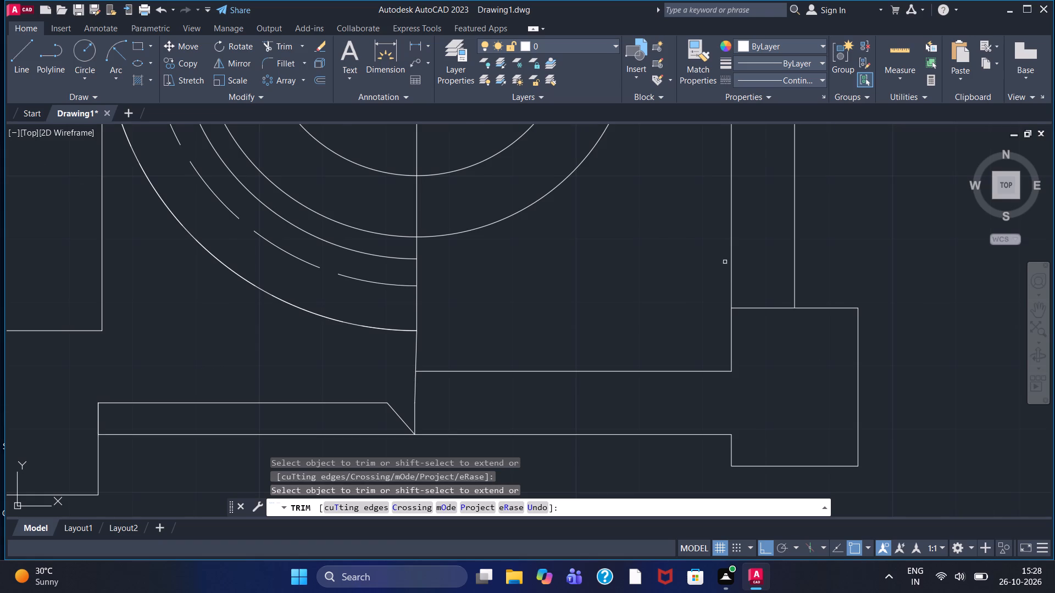
scroll(725, 261, up, 2)
scroll(725, 261, down, 3)
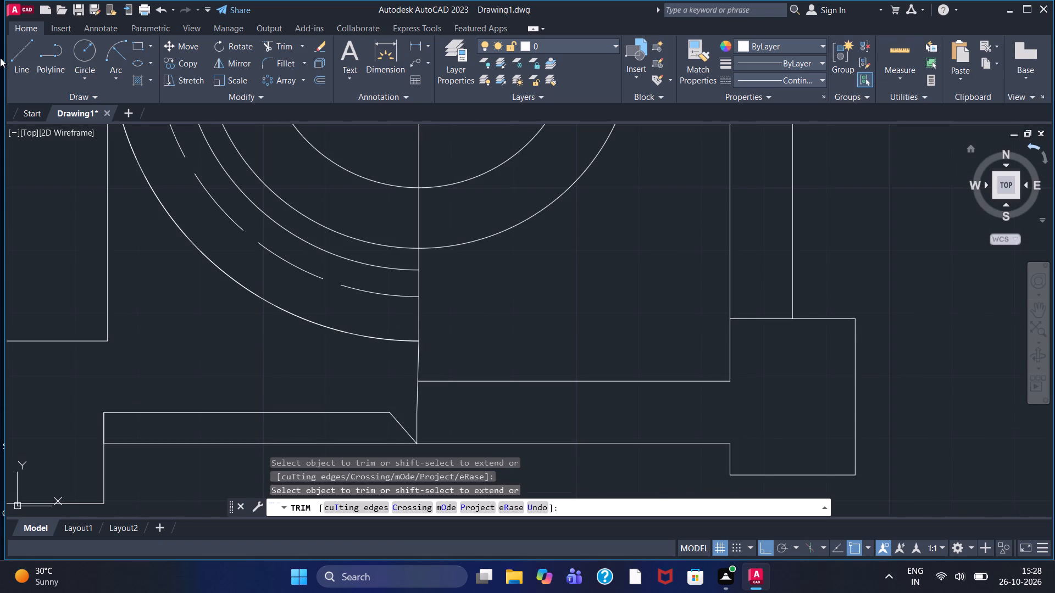
click(25, 59)
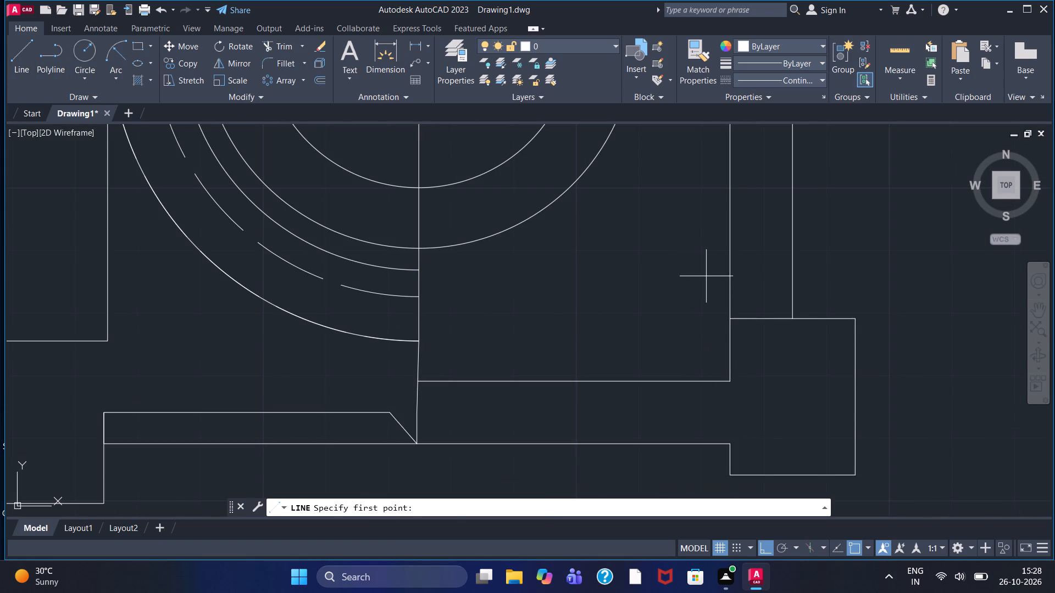
drag(706, 276, 721, 276)
click(814, 275)
right_click(814, 275)
click(818, 279)
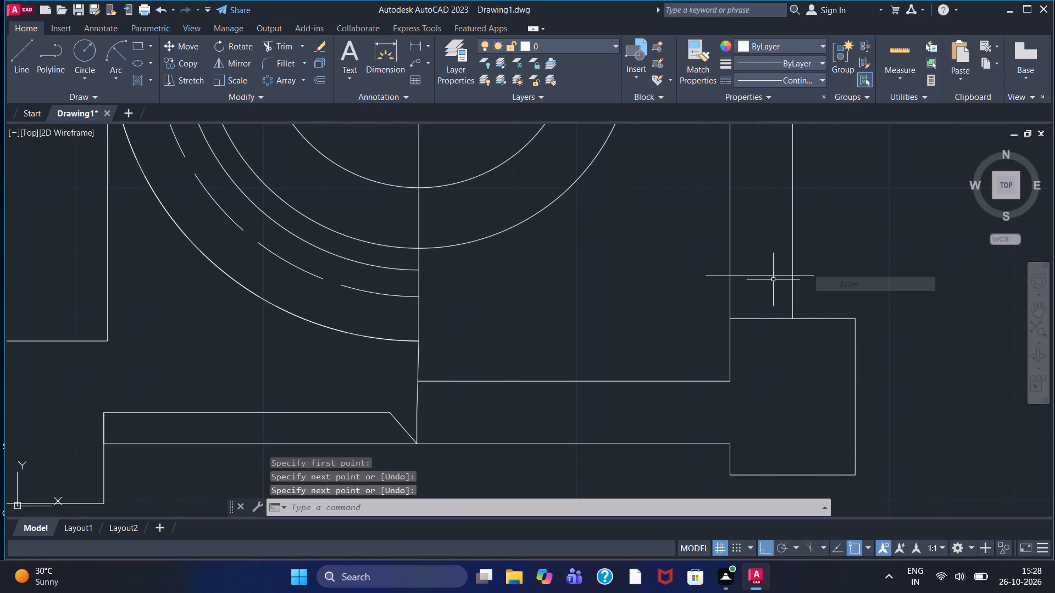
click(272, 45)
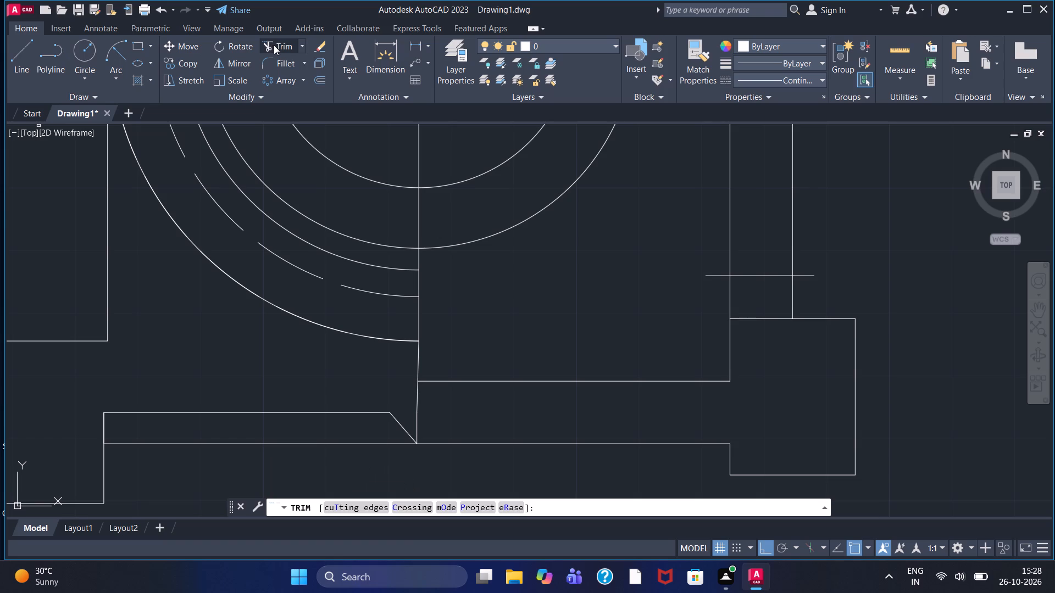
click(710, 278)
click(708, 268)
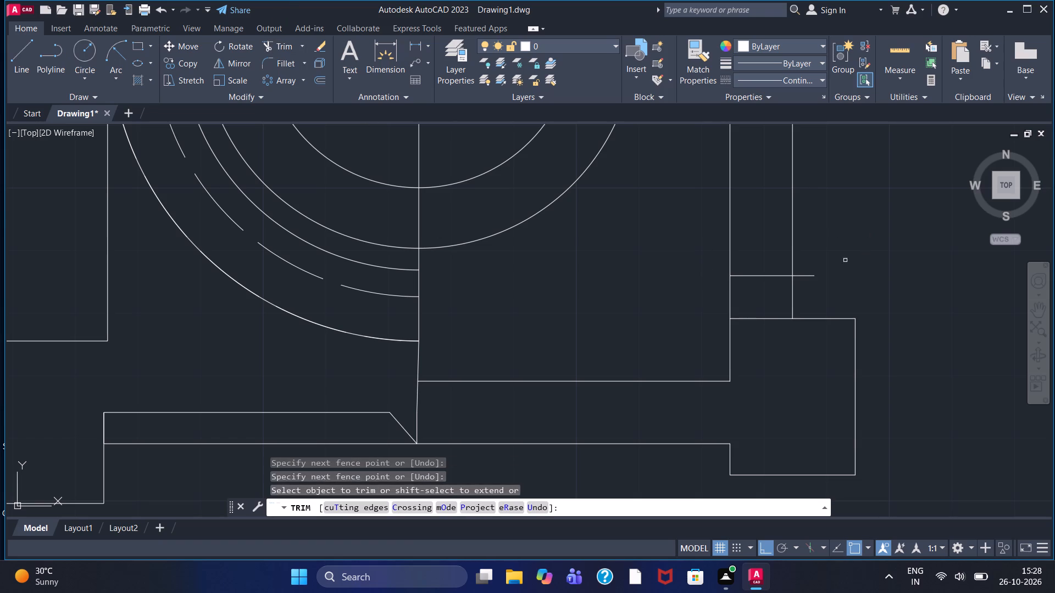
drag(808, 270, 808, 289)
From that line's outer end, draw a recess outline 5 up, 2 left, 10 down and back right, trimming the overhang past the outer wall.
scroll(770, 259, up, 1)
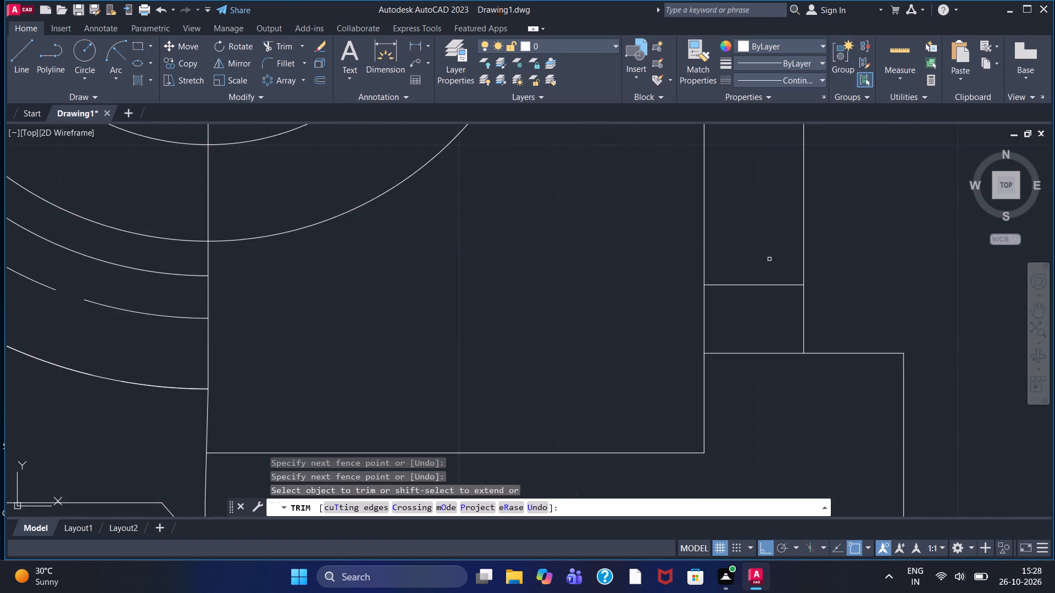
scroll(769, 259, up, 1)
key(Escape)
click(16, 56)
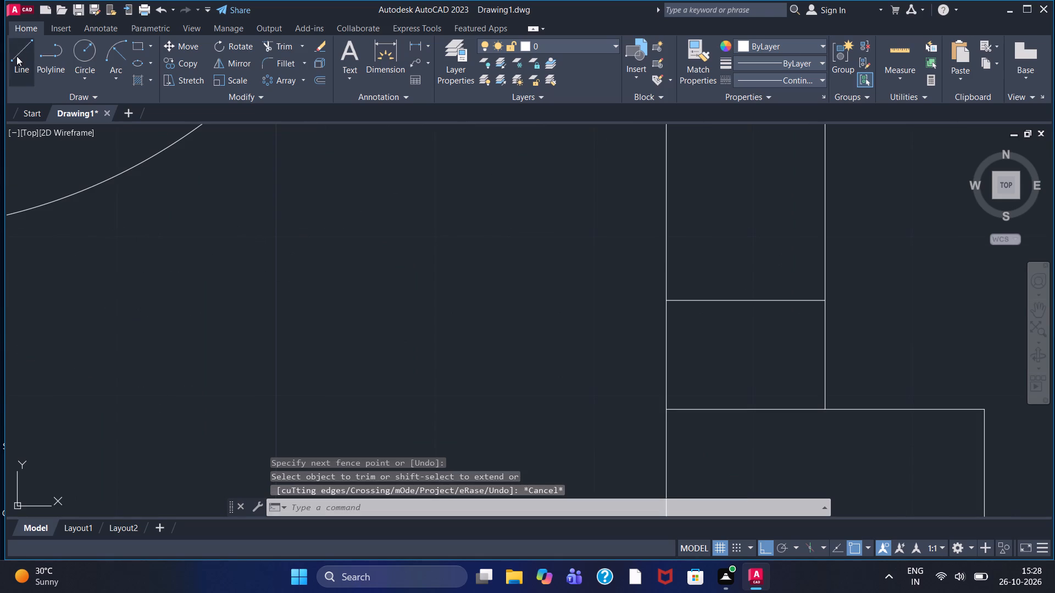
click(824, 300)
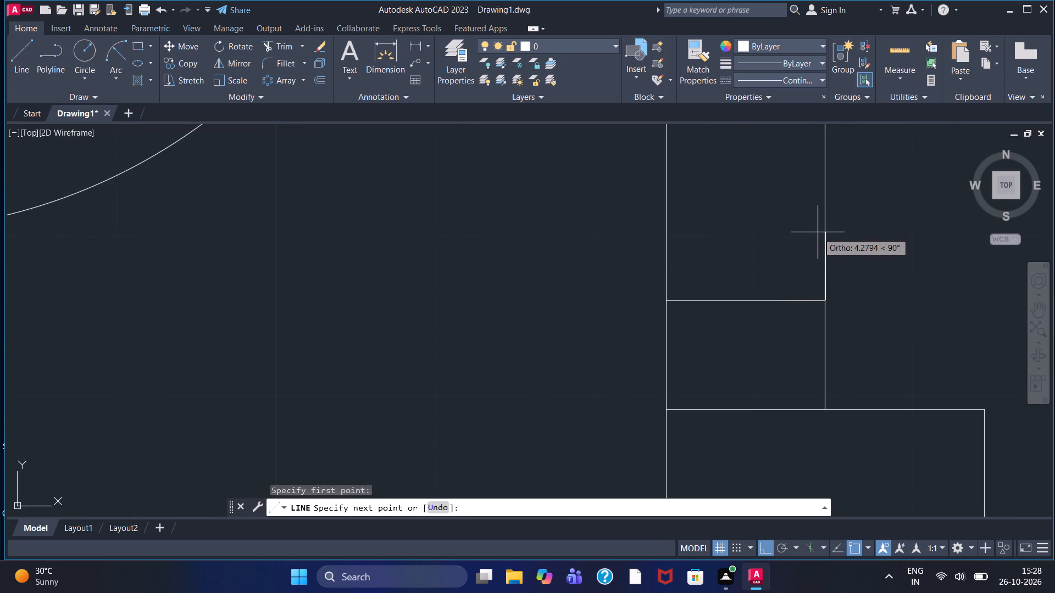
key(5)
key(Return)
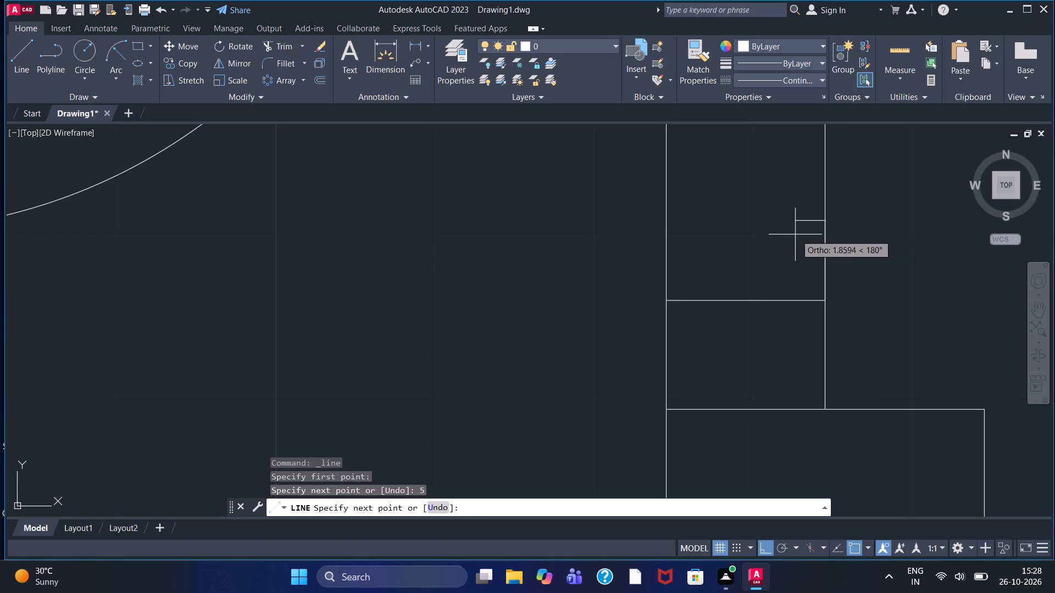
key(2)
key(Return)
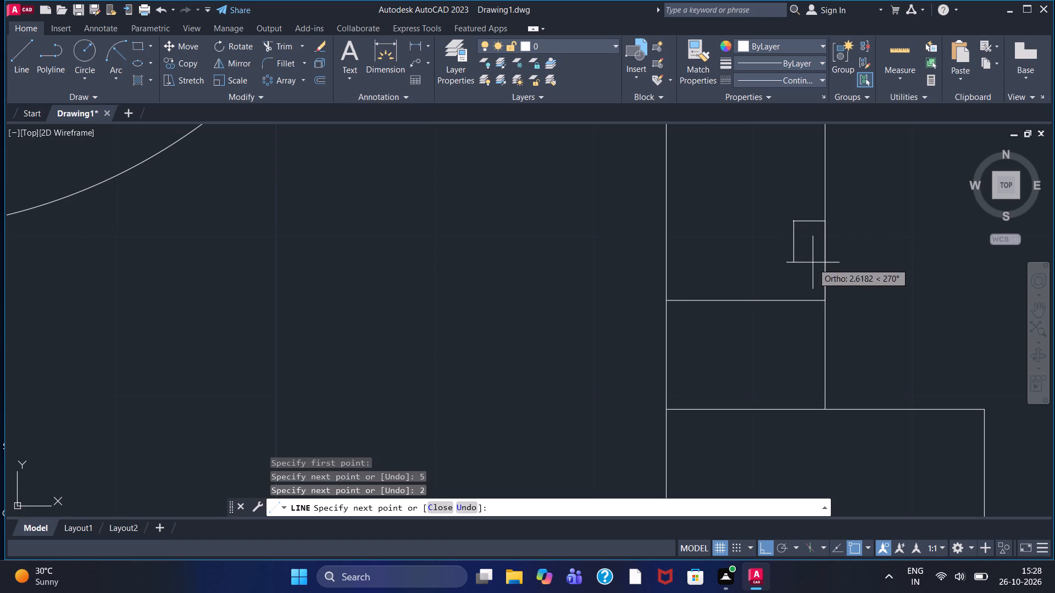
text(10)
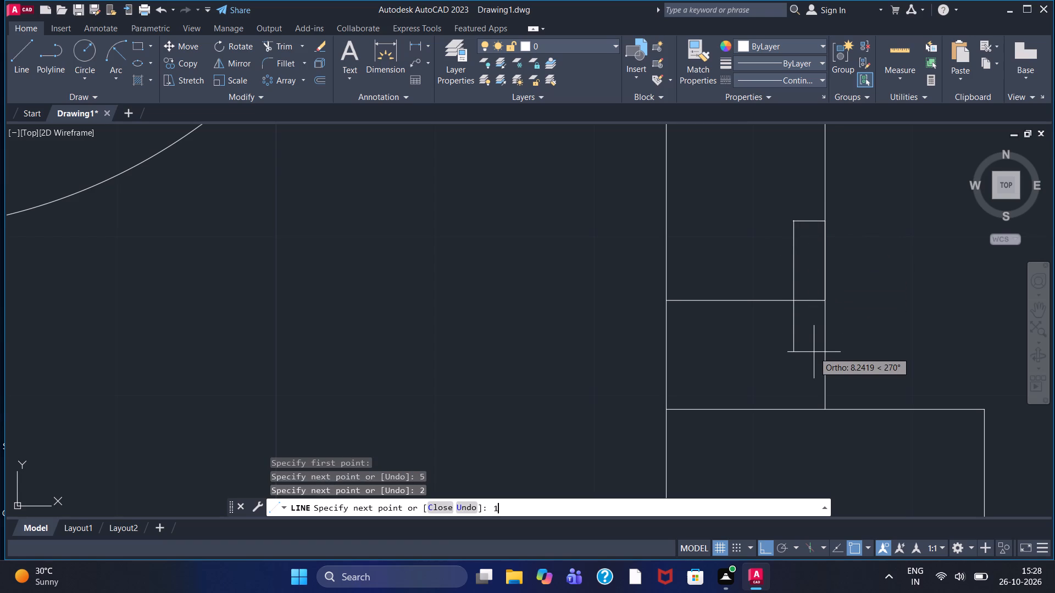
key(Return)
click(848, 362)
right_click(848, 362)
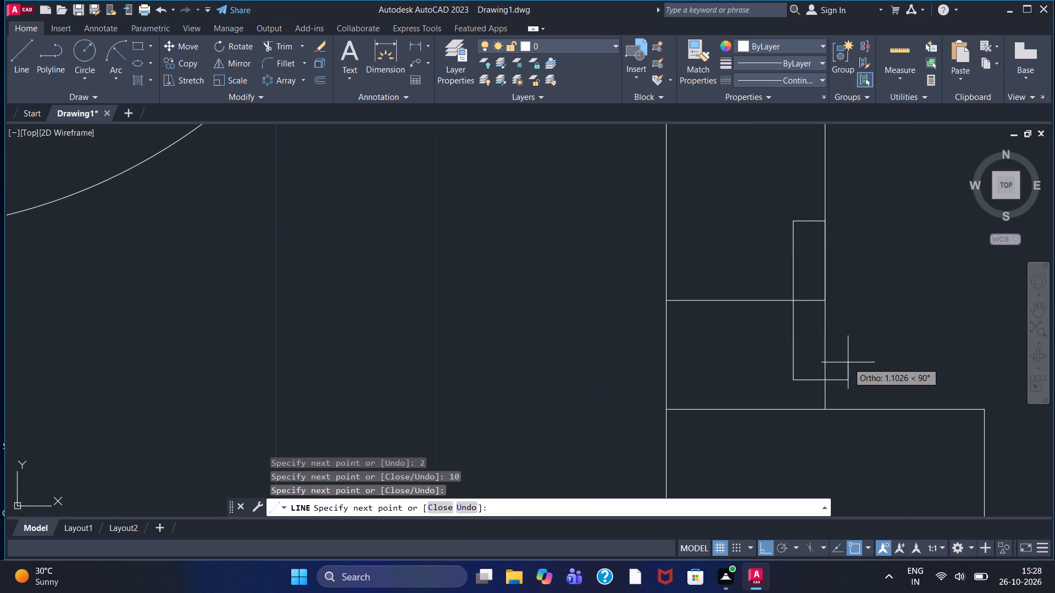
click(870, 367)
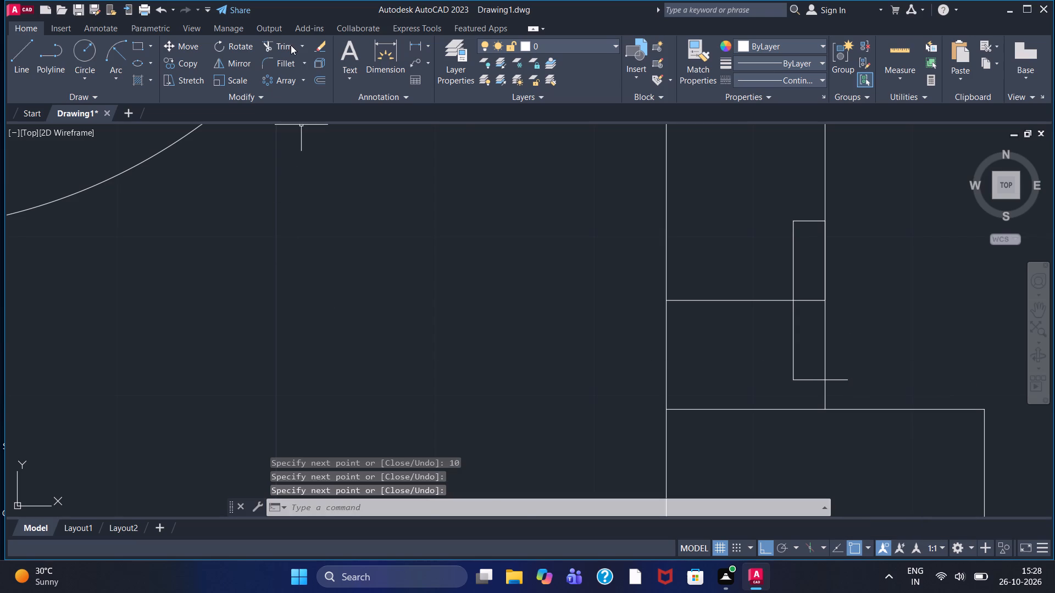
click(291, 45)
click(840, 380)
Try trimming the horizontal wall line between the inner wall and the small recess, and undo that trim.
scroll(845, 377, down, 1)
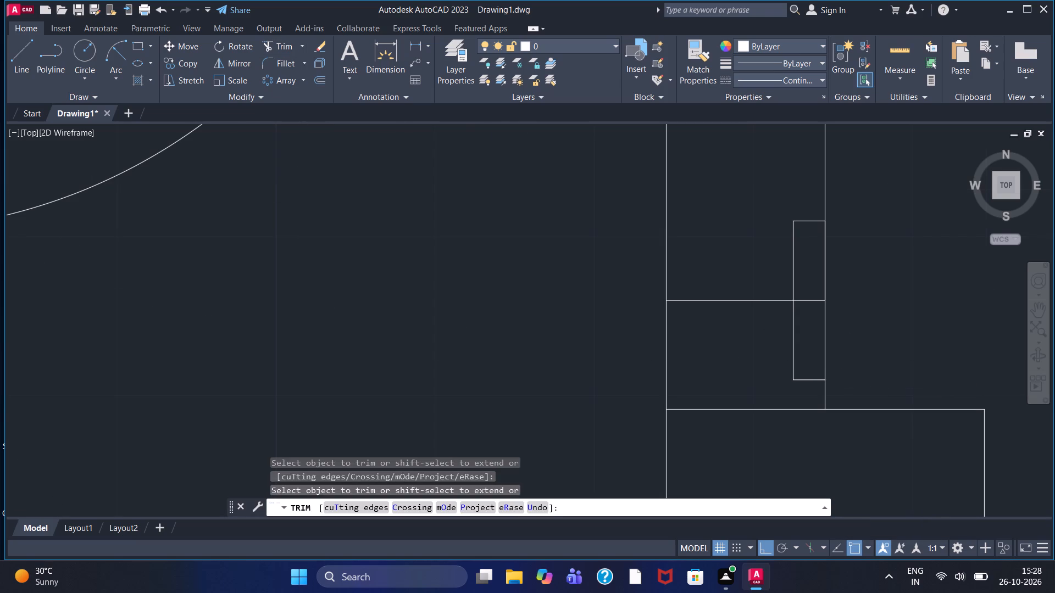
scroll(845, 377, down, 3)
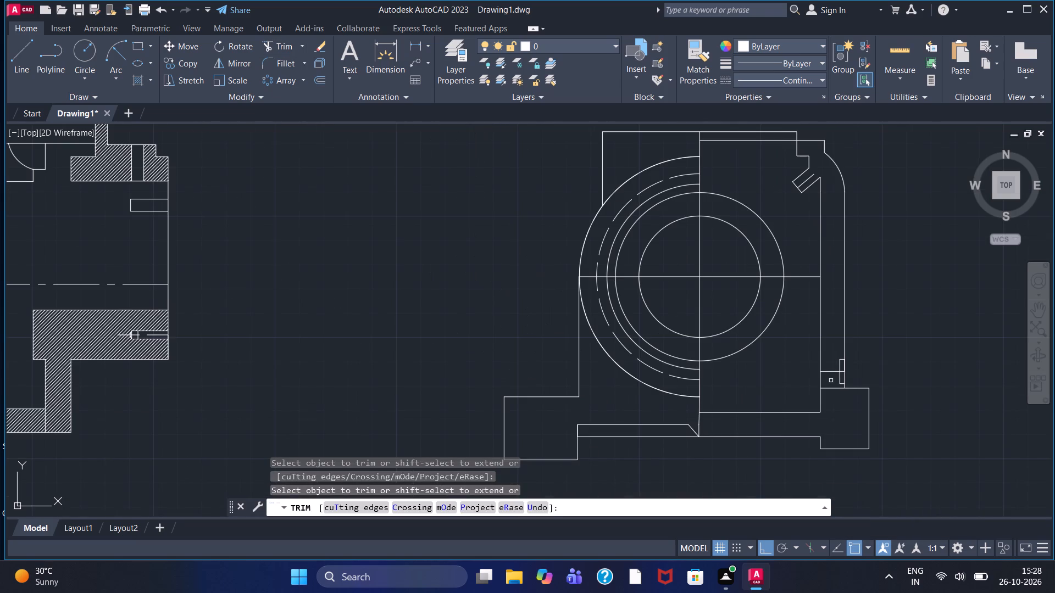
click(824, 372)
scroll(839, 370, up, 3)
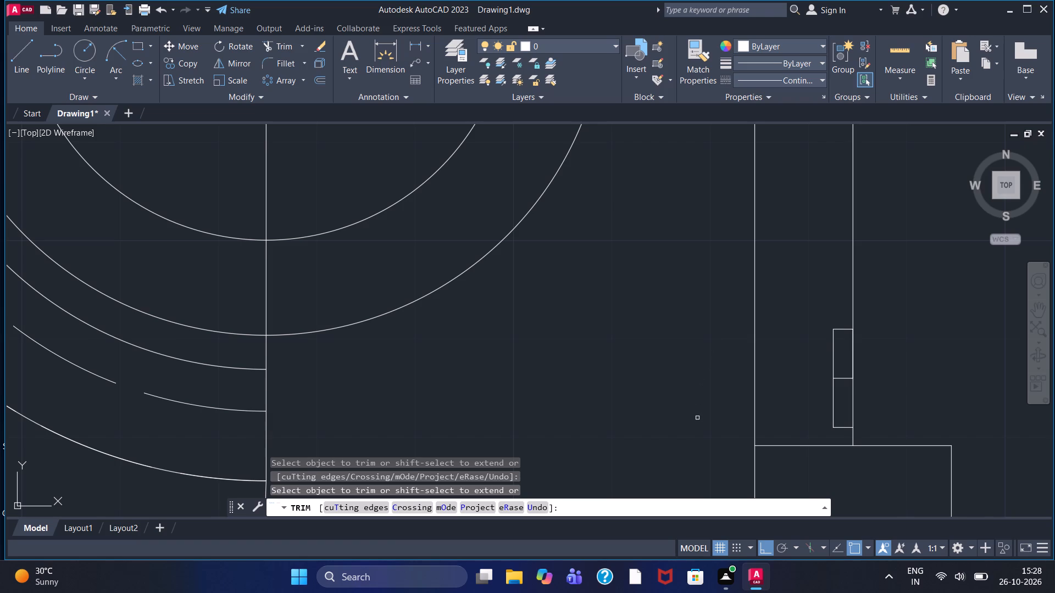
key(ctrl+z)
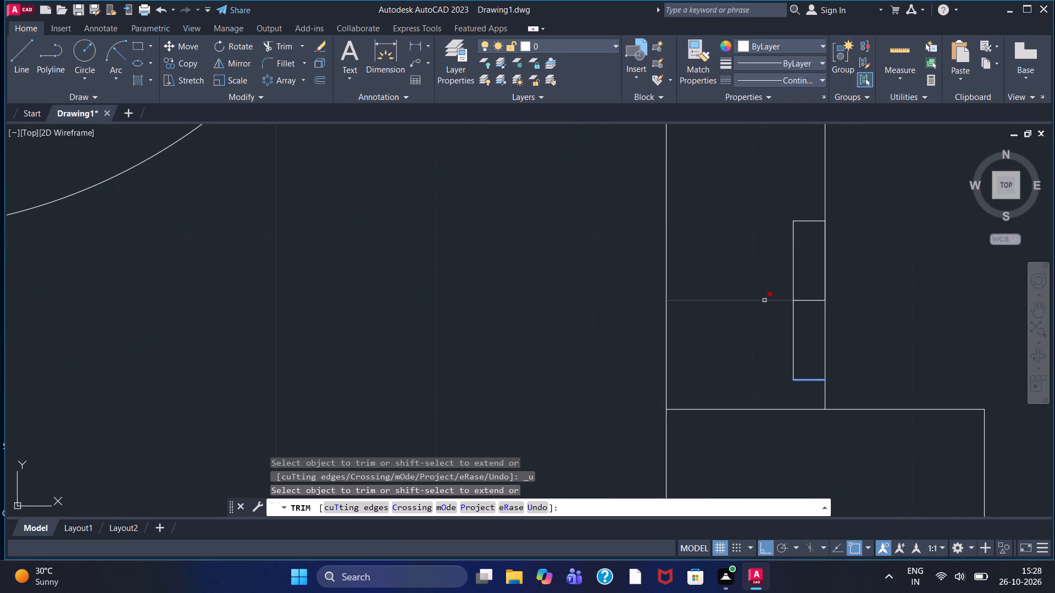
Offset the horizontal wall line with the Through option once above and once below, just inside the recess's top and bottom edges.
scroll(732, 344, down, 2)
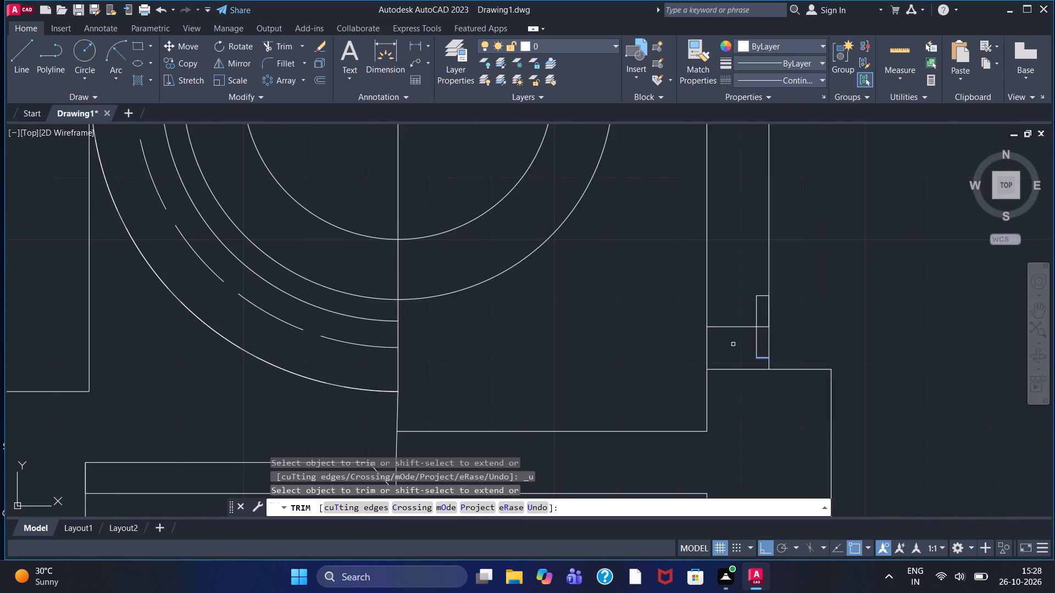
scroll(733, 345, down, 1)
scroll(732, 345, up, 2)
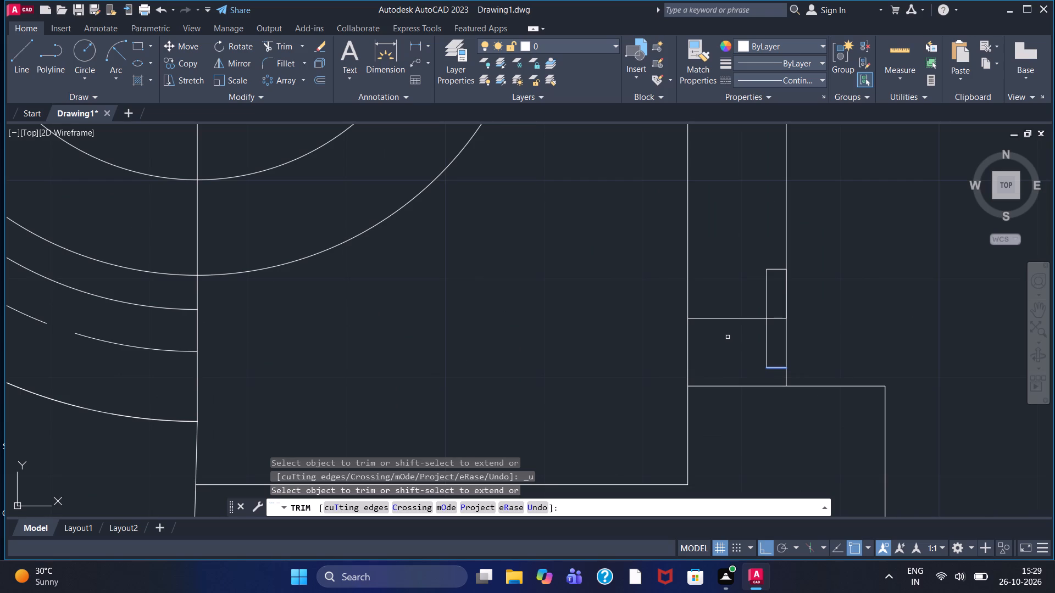
scroll(774, 336, up, 2)
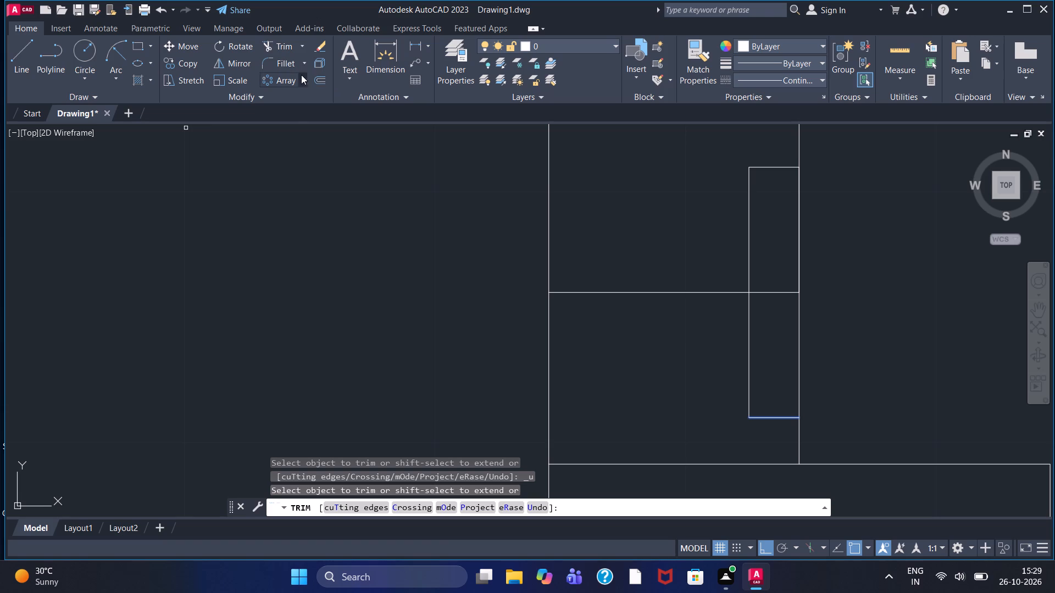
click(315, 76)
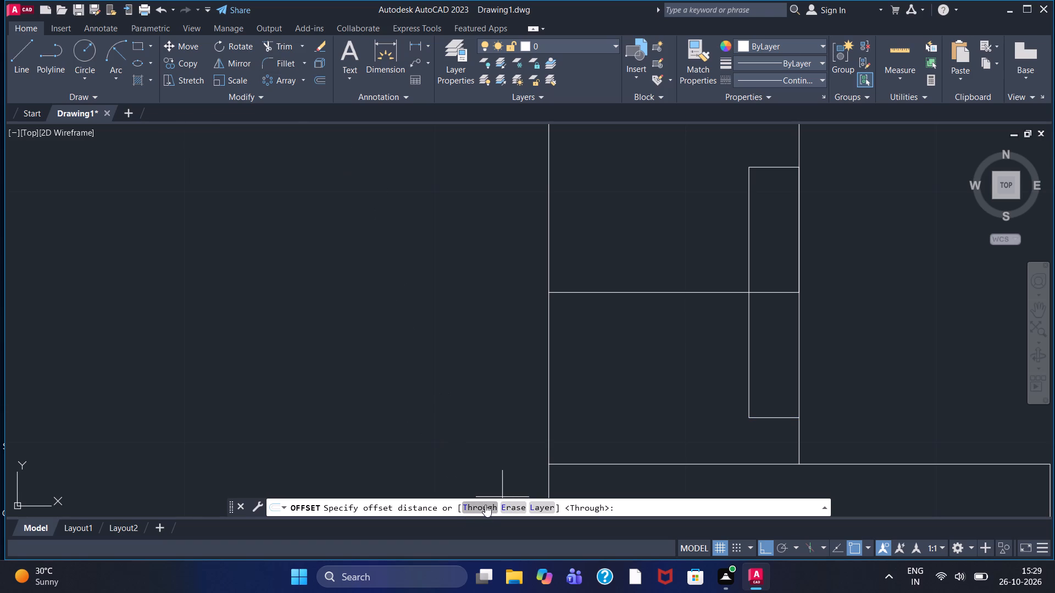
drag(485, 505, 498, 497)
click(487, 507)
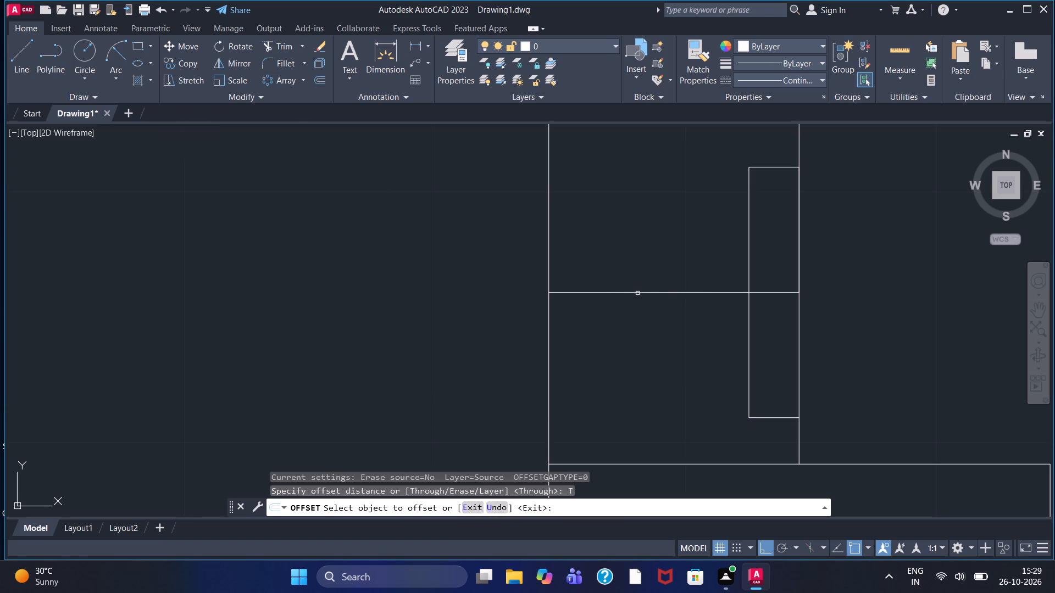
drag(638, 293, 643, 279)
click(644, 192)
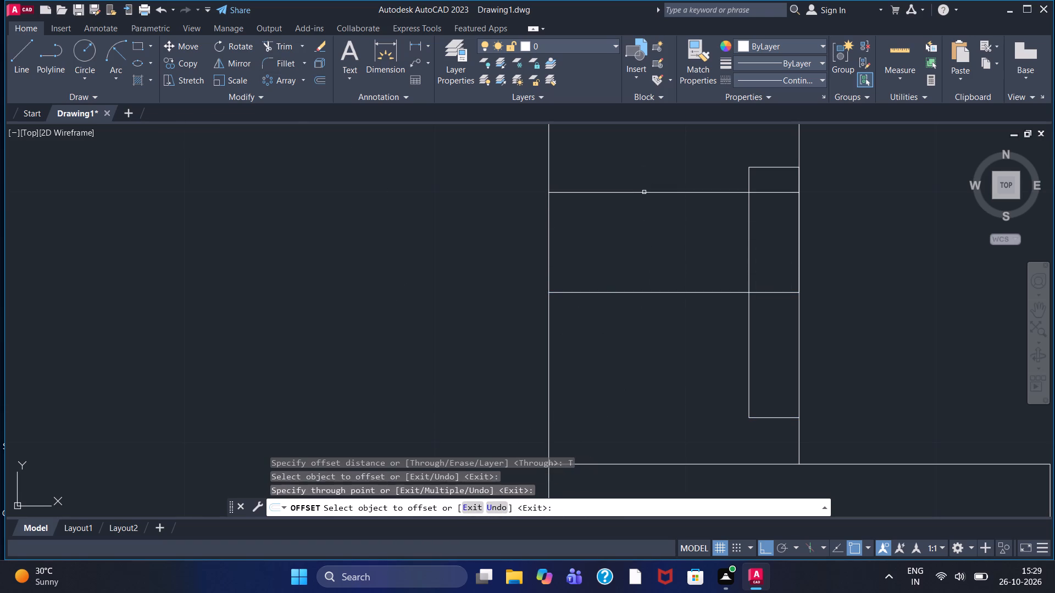
click(651, 294)
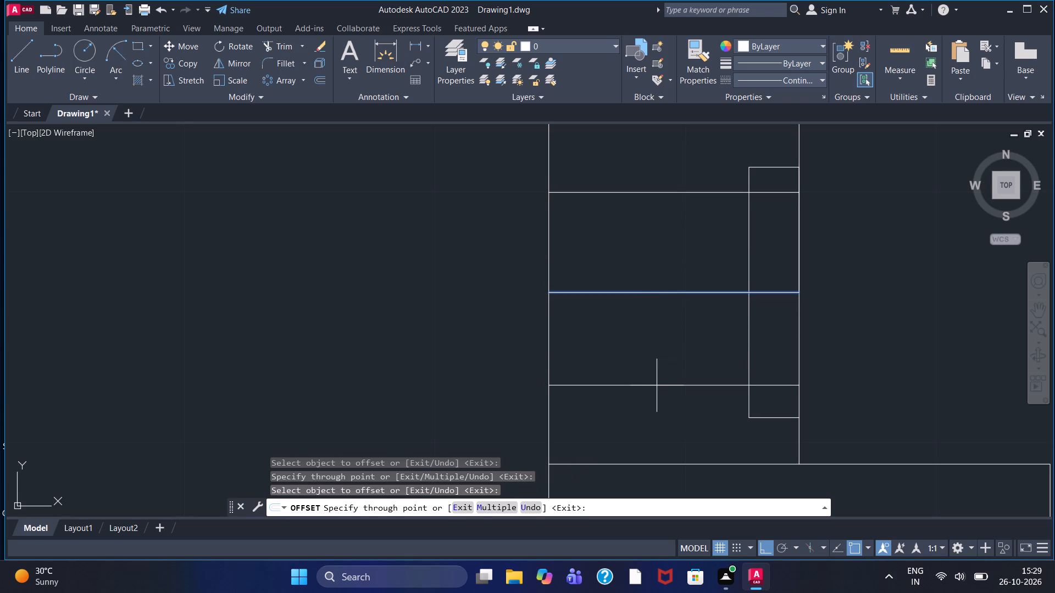
click(657, 385)
key(Escape)
Trim the three horizontal lines inside the right wall's recess and remove the middle line between the inner wall and the recess.
click(284, 50)
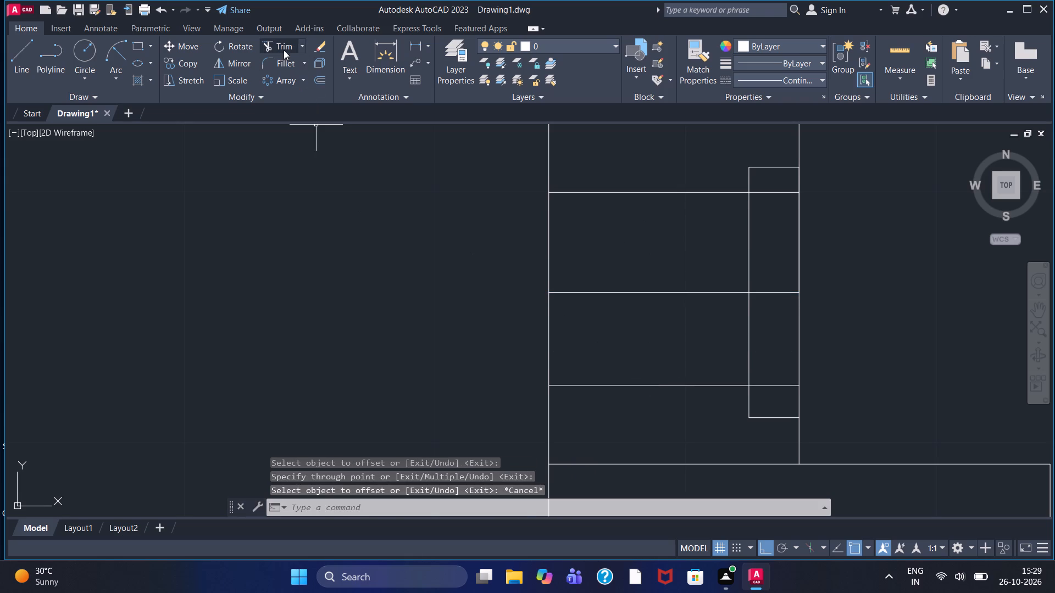
click(765, 192)
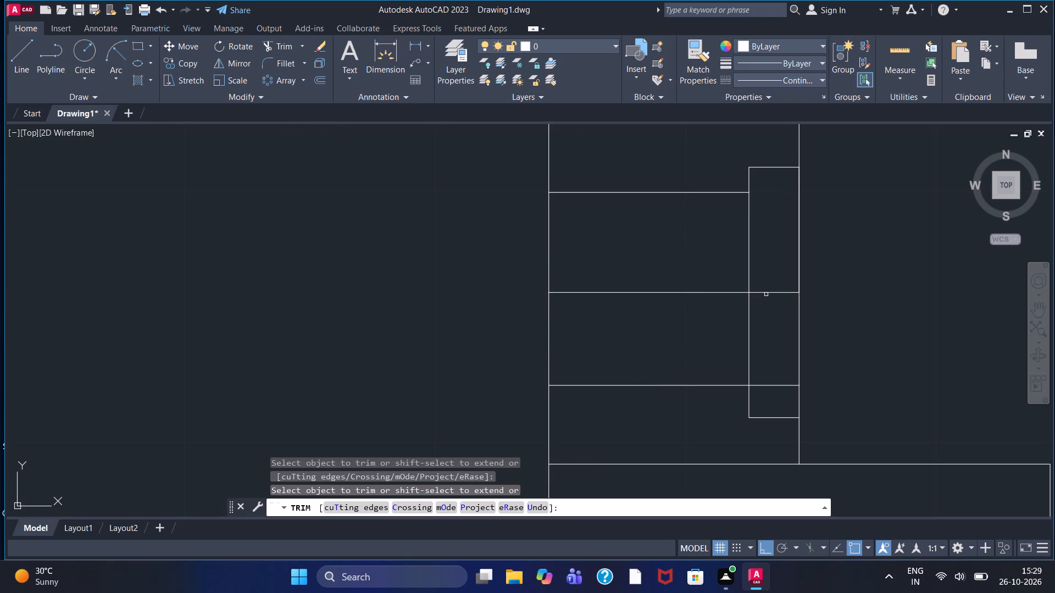
click(766, 294)
click(777, 384)
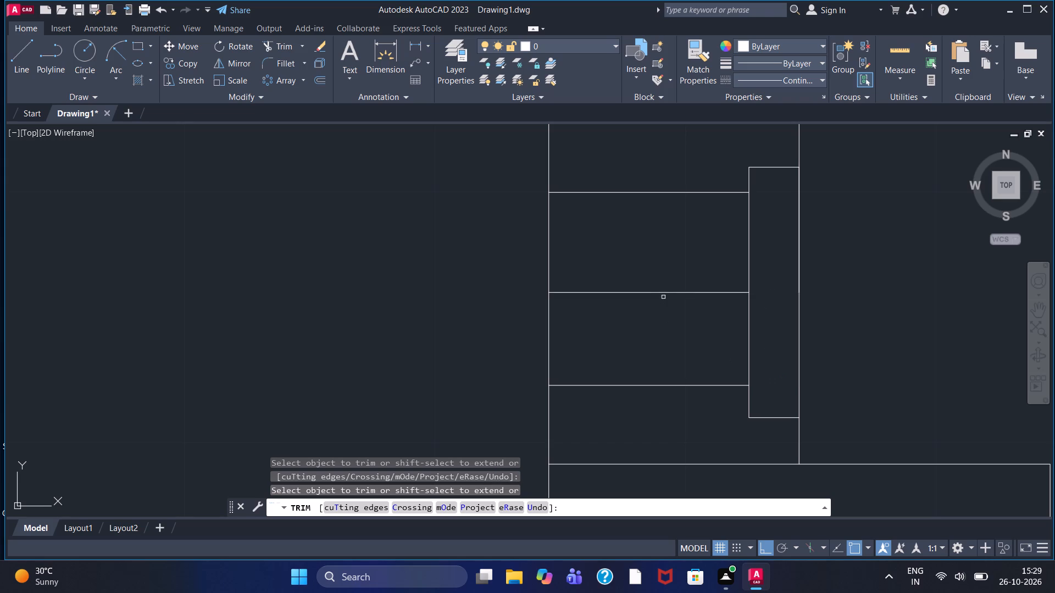
click(670, 290)
Hatch the sectioned right half of the view: the base, the right wall above the hole, and the strip between hole and base.
scroll(671, 294, down, 4)
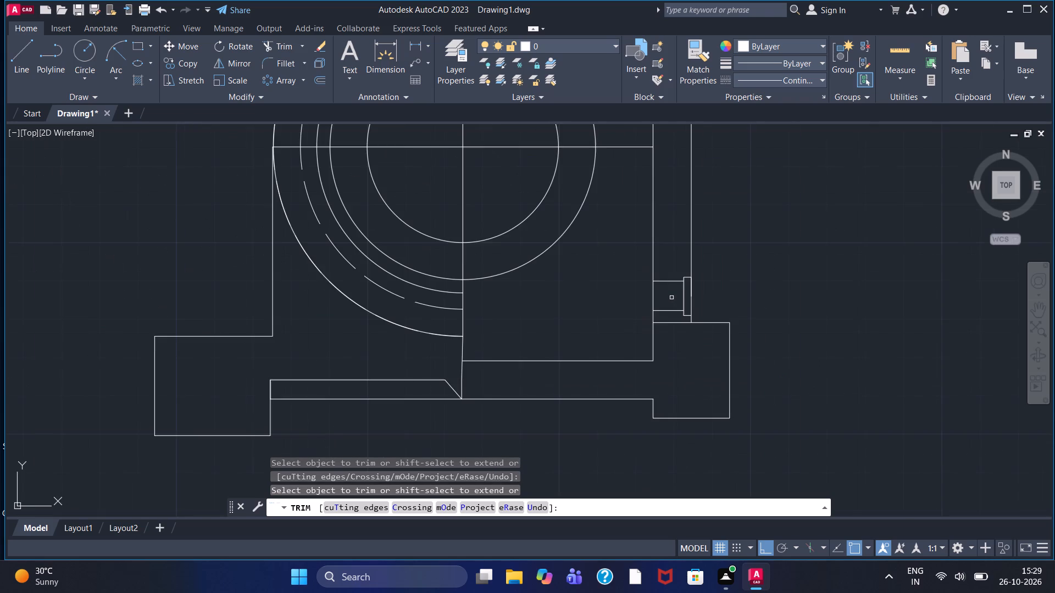
scroll(656, 275, down, 1)
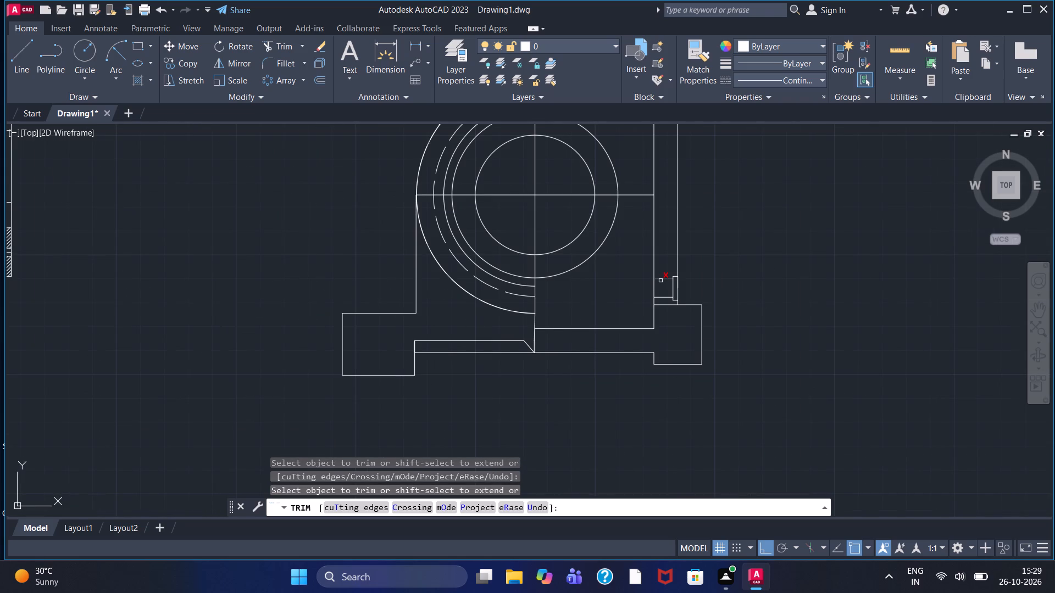
scroll(625, 304, down, 1)
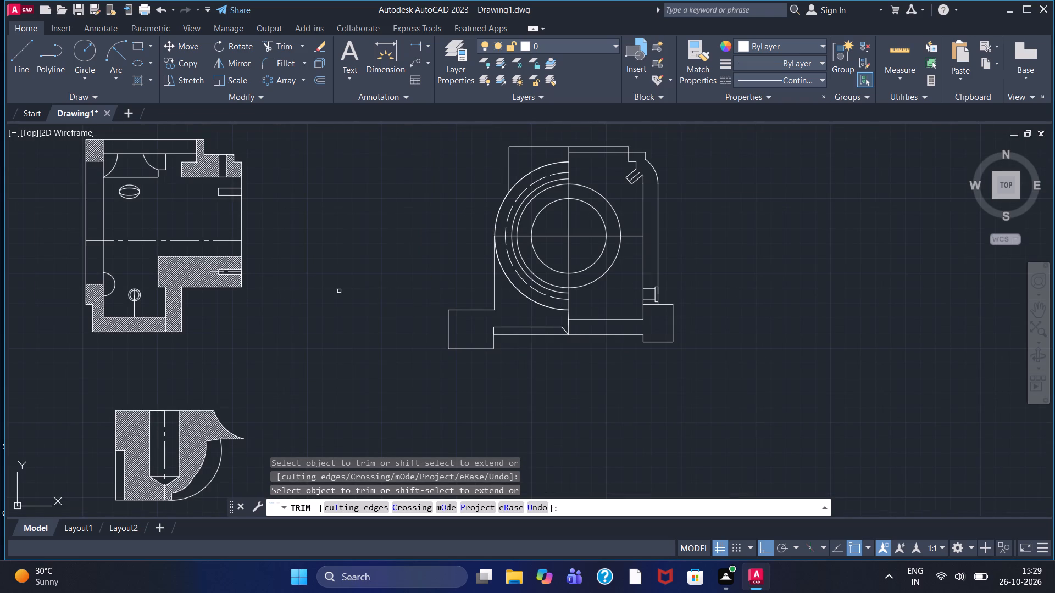
click(135, 77)
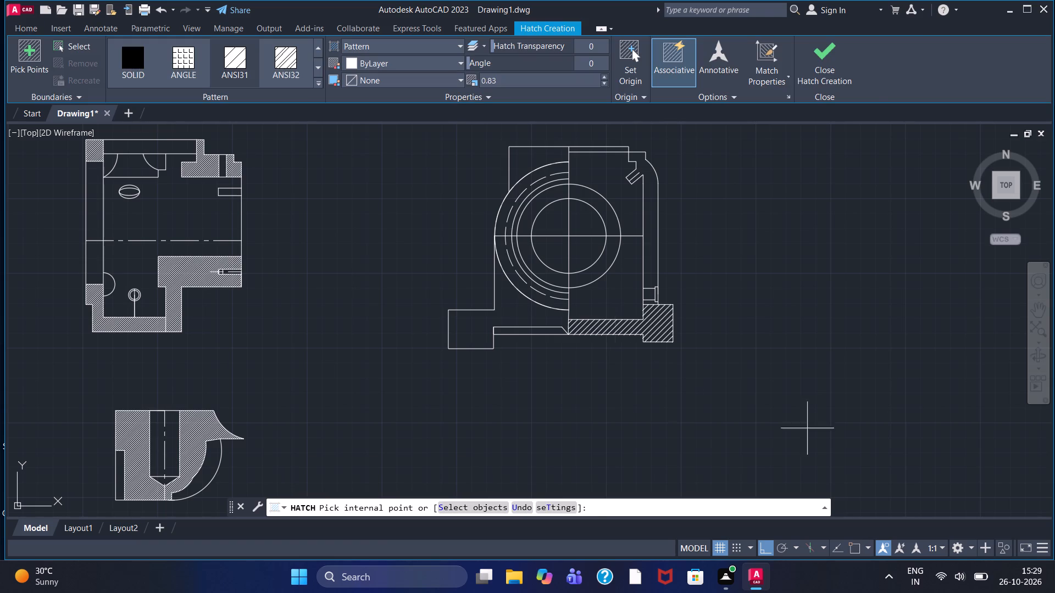
click(655, 325)
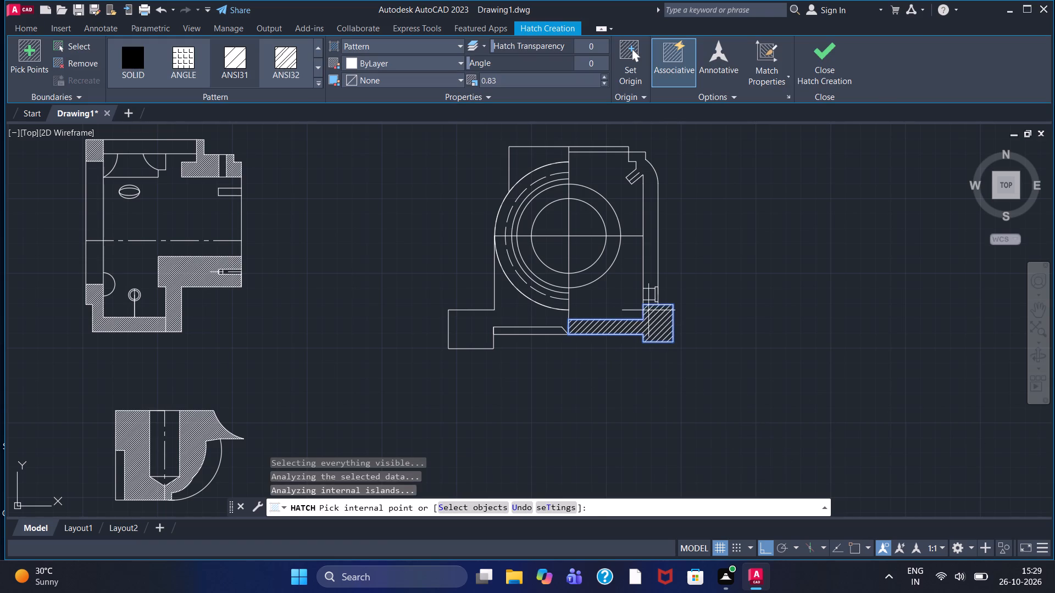
scroll(662, 259, up, 4)
click(631, 271)
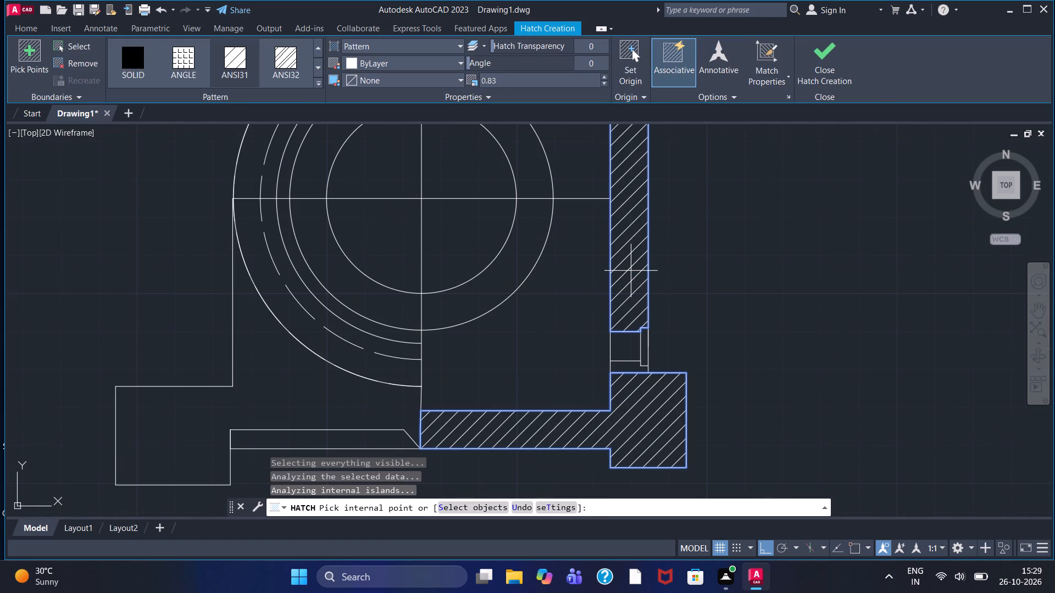
click(625, 371)
scroll(620, 344, down, 2)
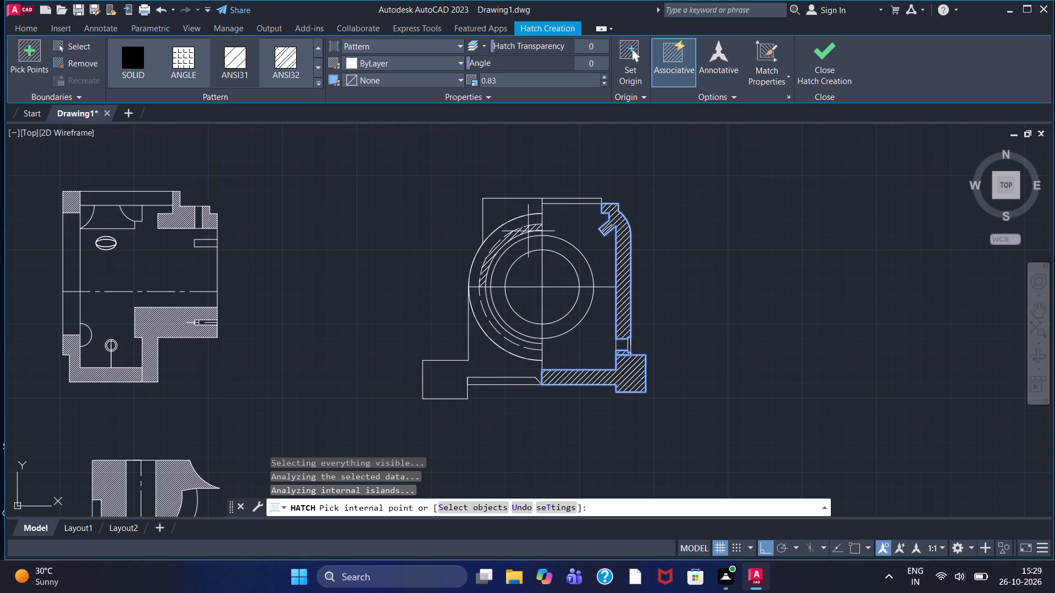
click(829, 68)
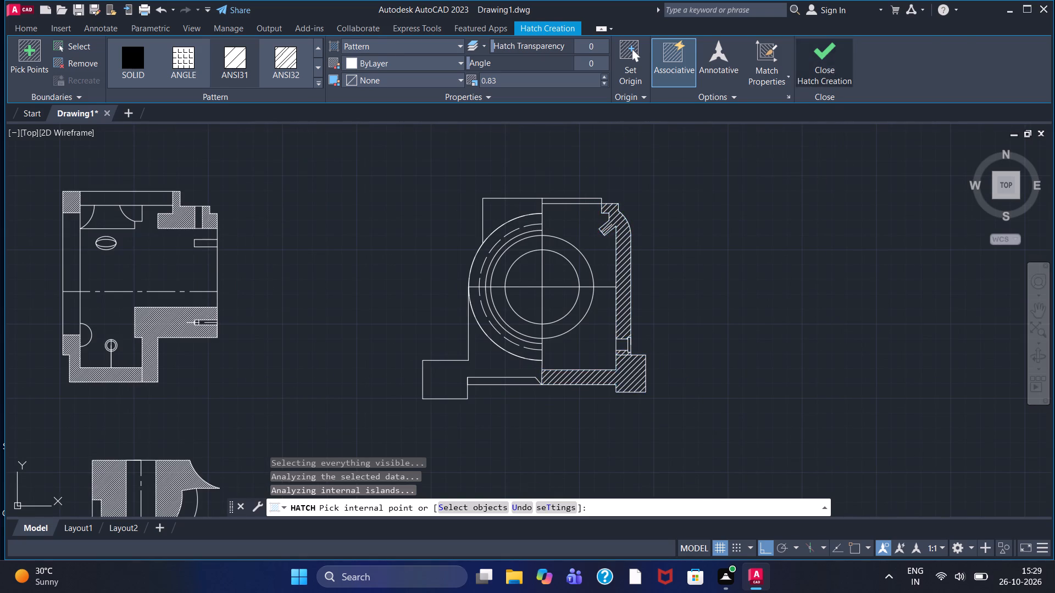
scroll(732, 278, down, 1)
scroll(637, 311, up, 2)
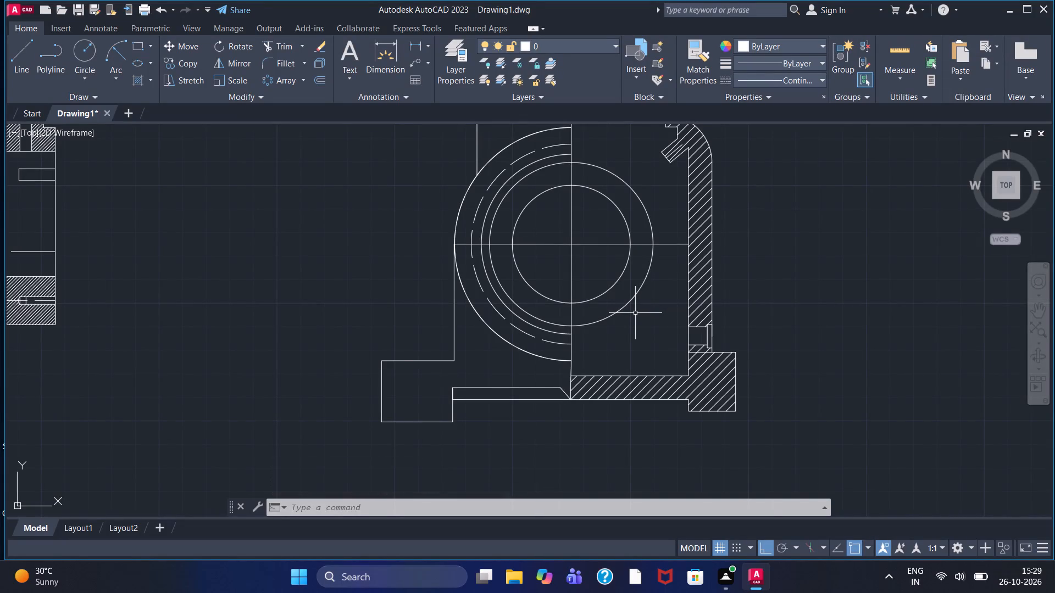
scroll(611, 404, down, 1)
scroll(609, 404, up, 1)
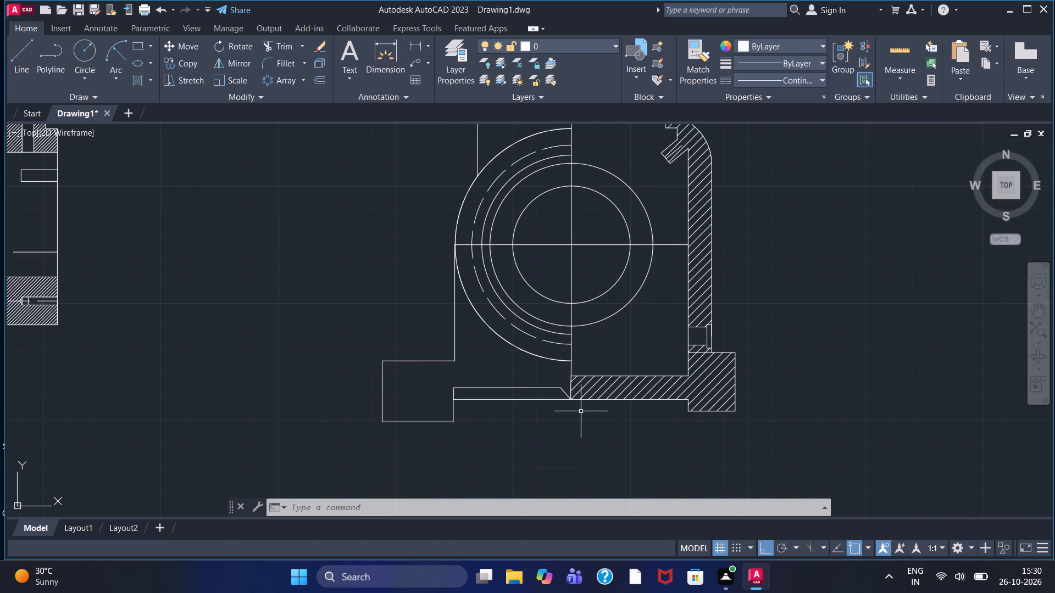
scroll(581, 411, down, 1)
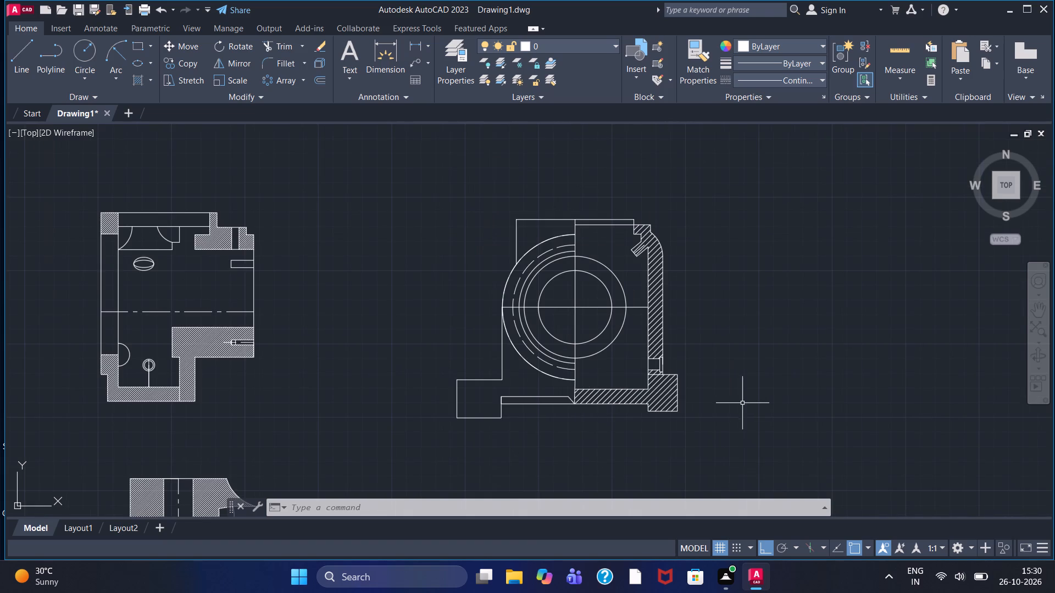
Draw a closed rectangular outline of lines, 125 wide and 76 high, in the empty space below the half-sectioned view.
scroll(741, 401, down, 1)
middle_drag(729, 454, 686, 328)
scroll(679, 326, down, 1)
middle_drag(643, 367, 632, 355)
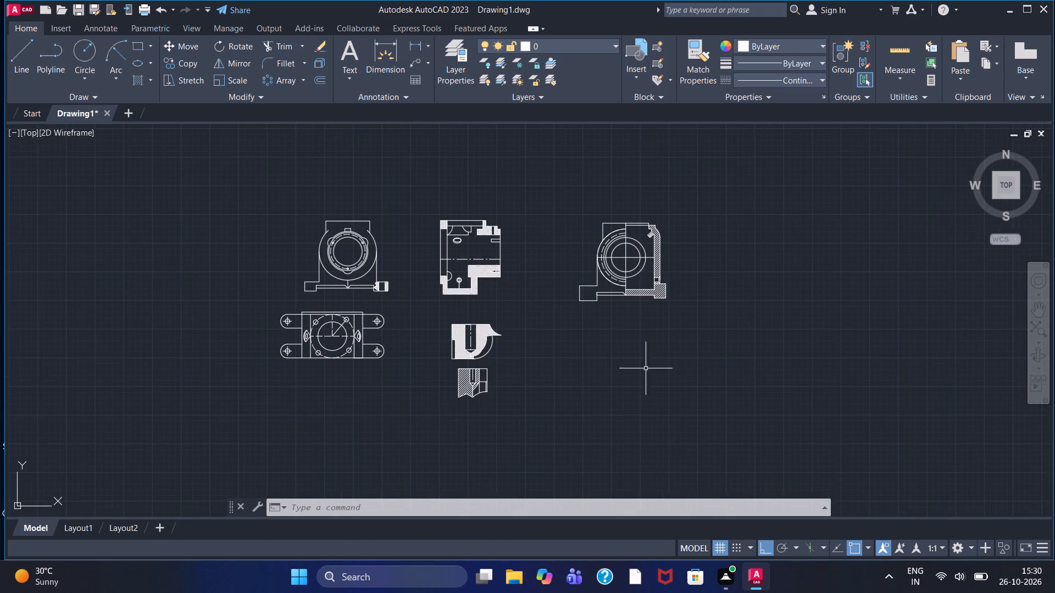
middle_drag(632, 355, 608, 325)
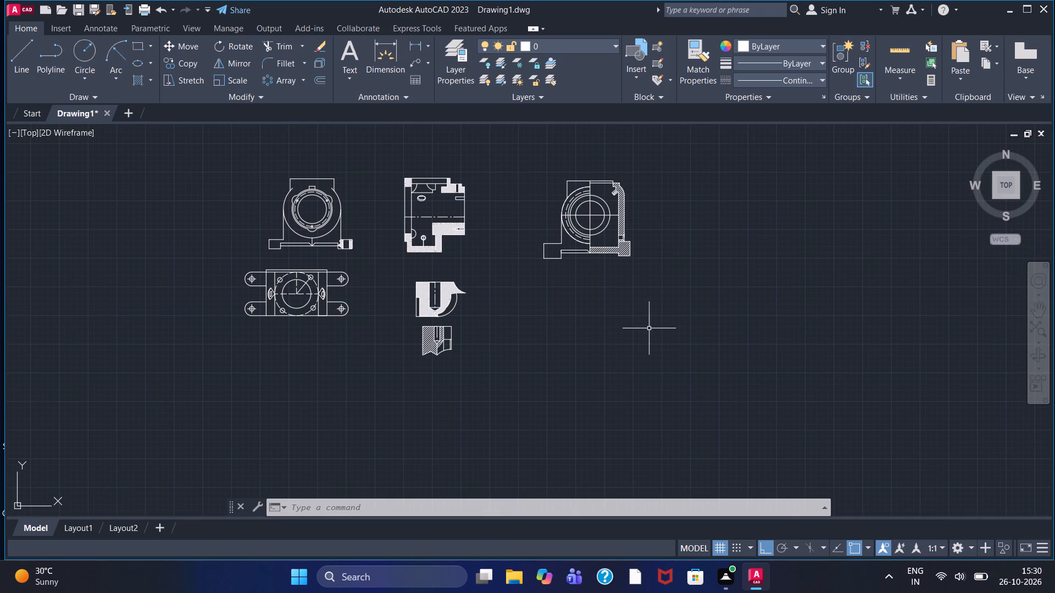
scroll(579, 300, up, 1)
middle_drag(787, 295, 613, 305)
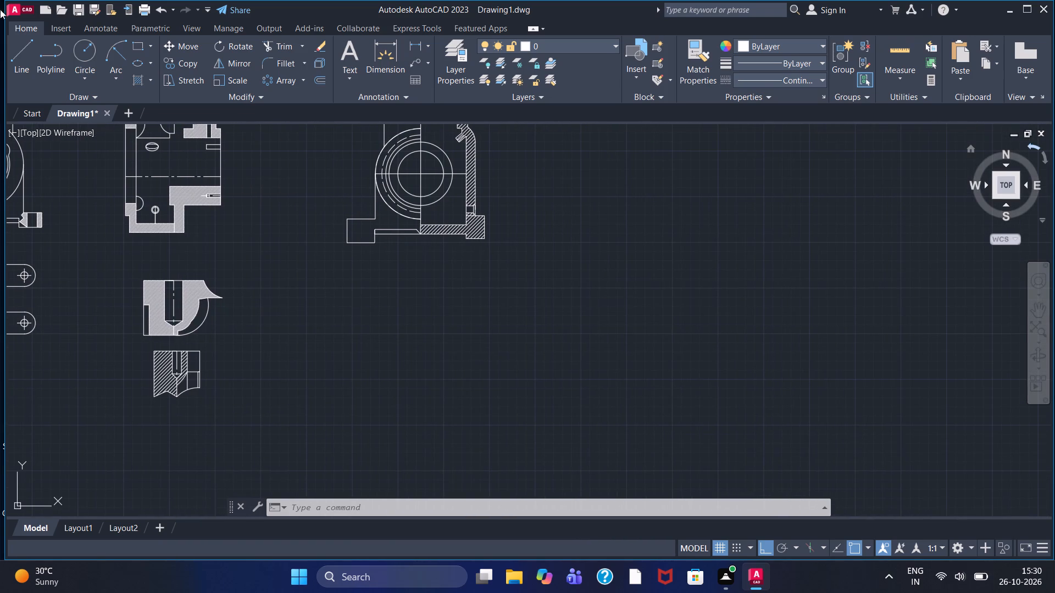
click(28, 60)
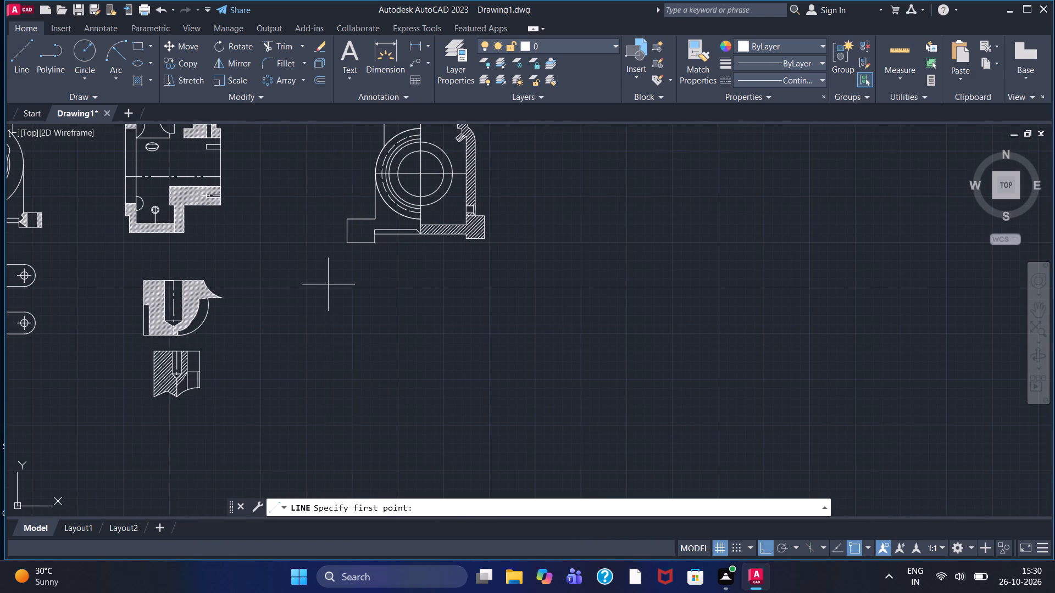
click(330, 284)
scroll(596, 295, up, 2)
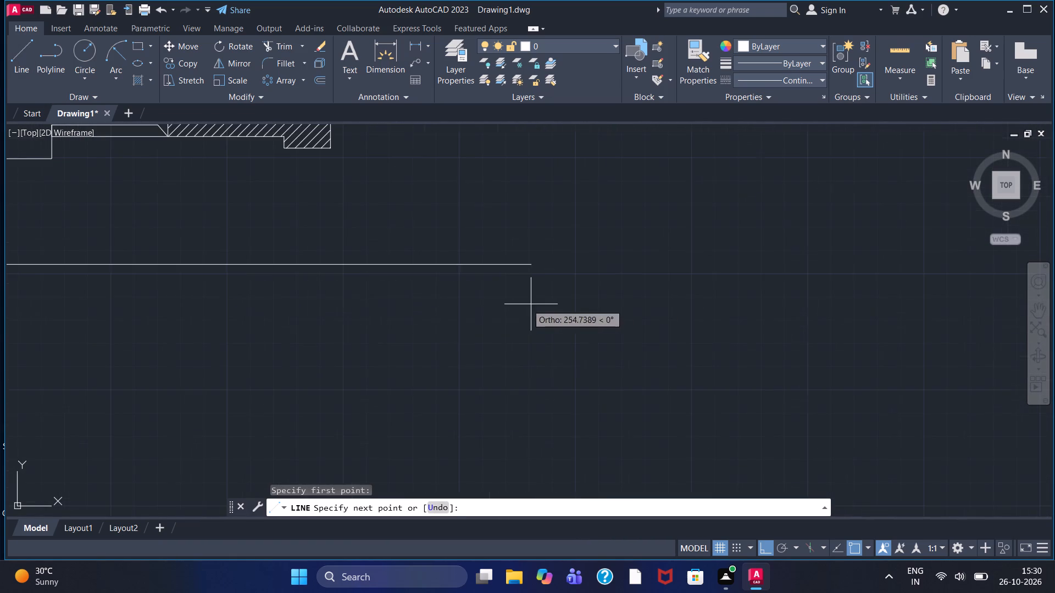
scroll(180, 272, up, 1)
middle_drag(180, 272, 624, 295)
scroll(624, 295, down, 1)
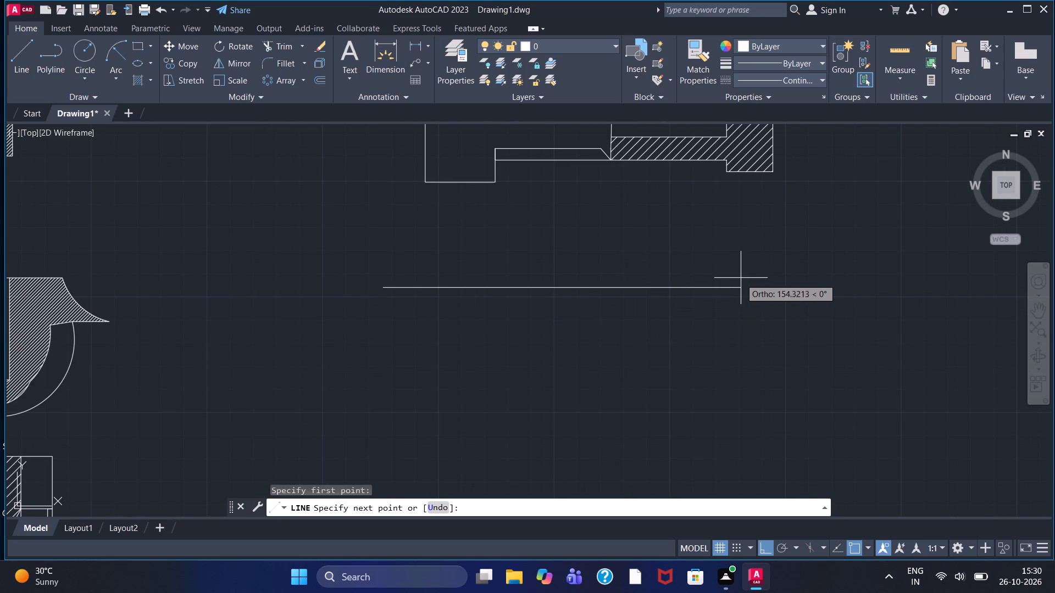
key(1)
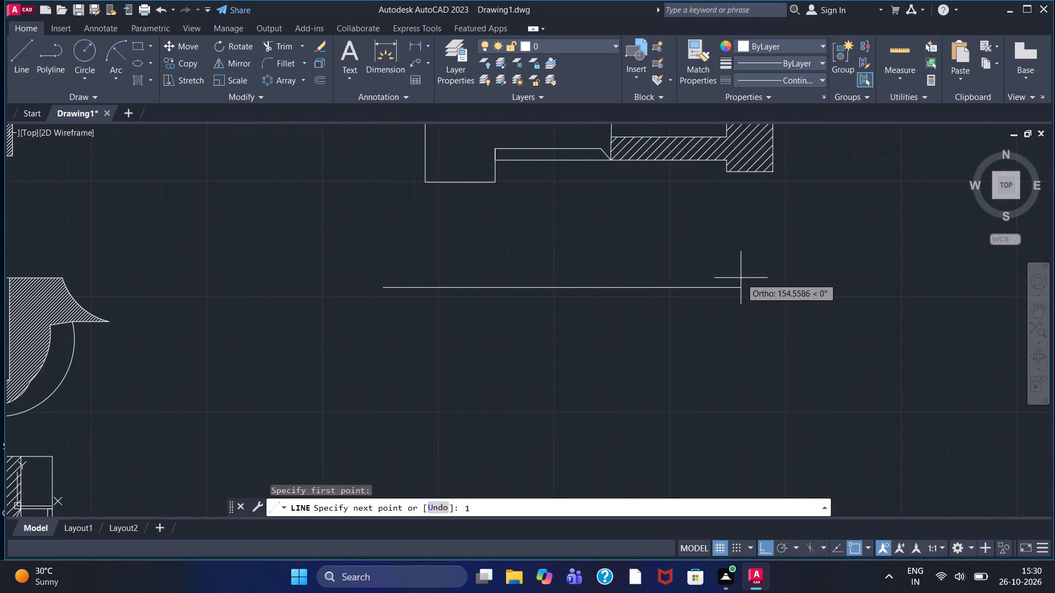
key(2)
key(5)
key(Return)
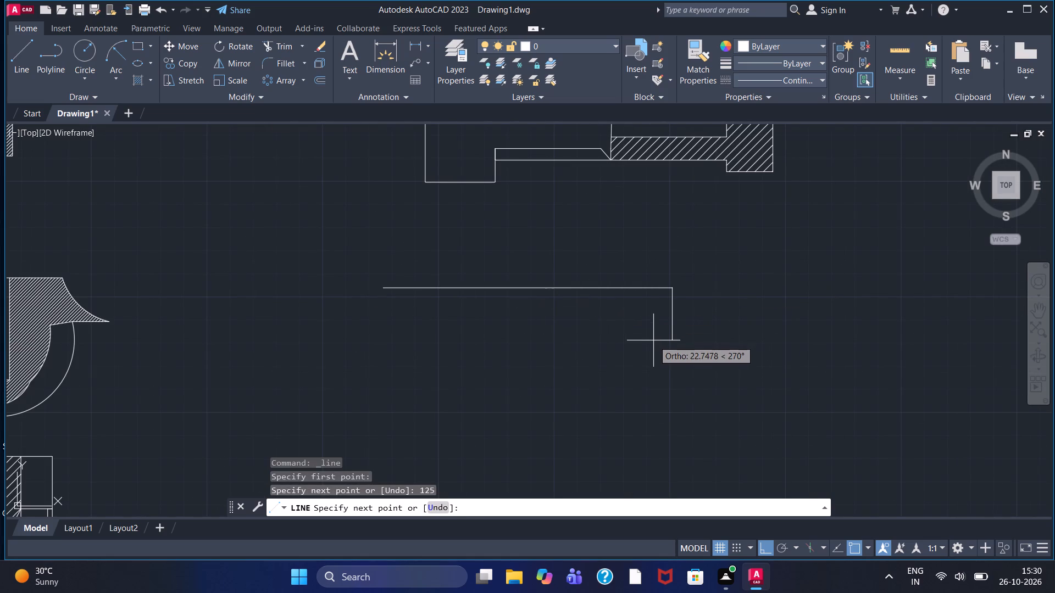
text(76)
key(Return)
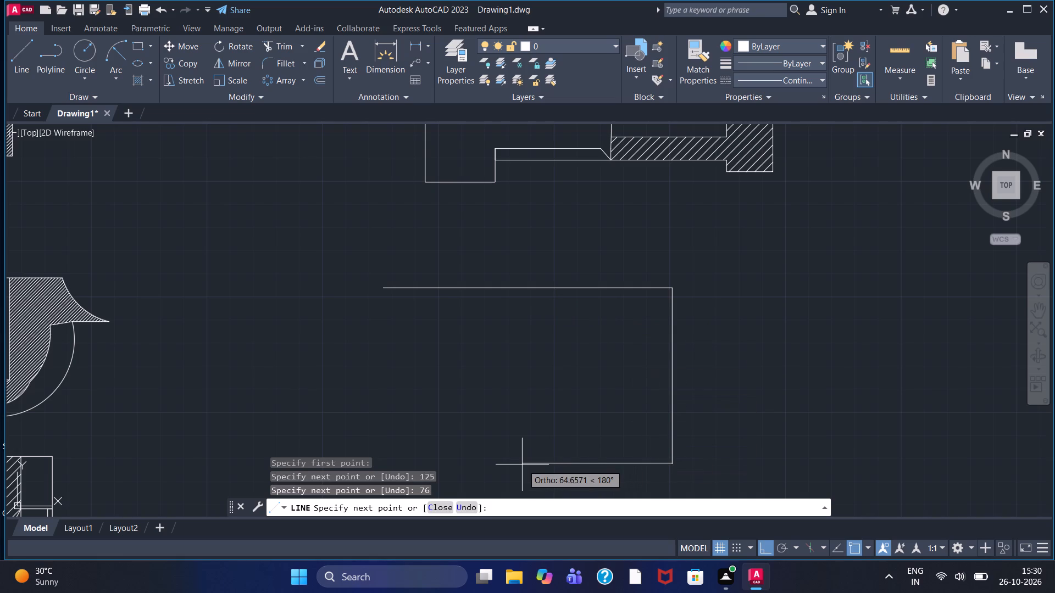
key(1)
text(25)
key(Return)
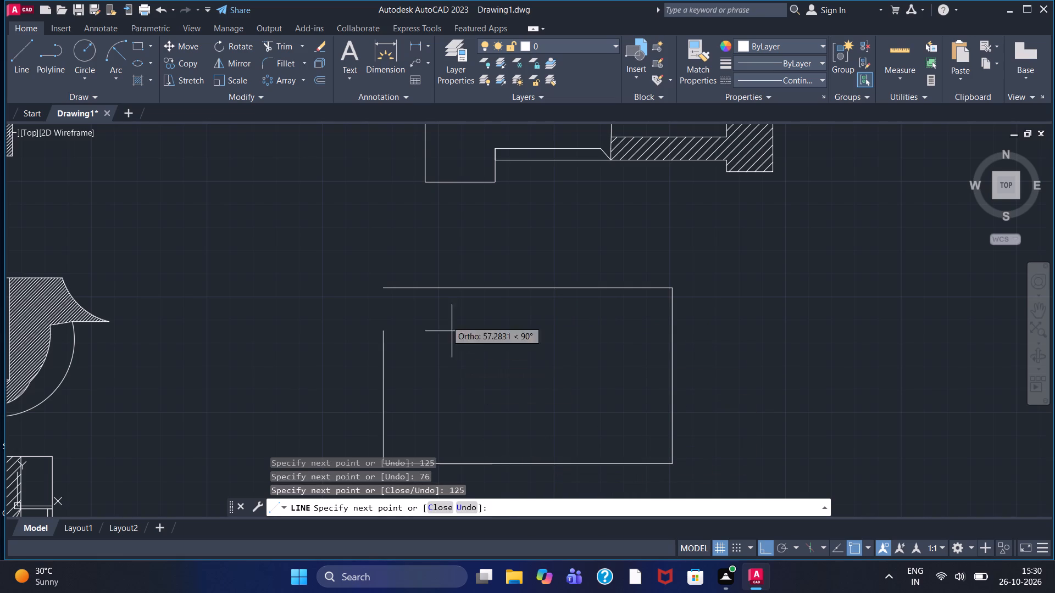
click(382, 286)
key(Escape)
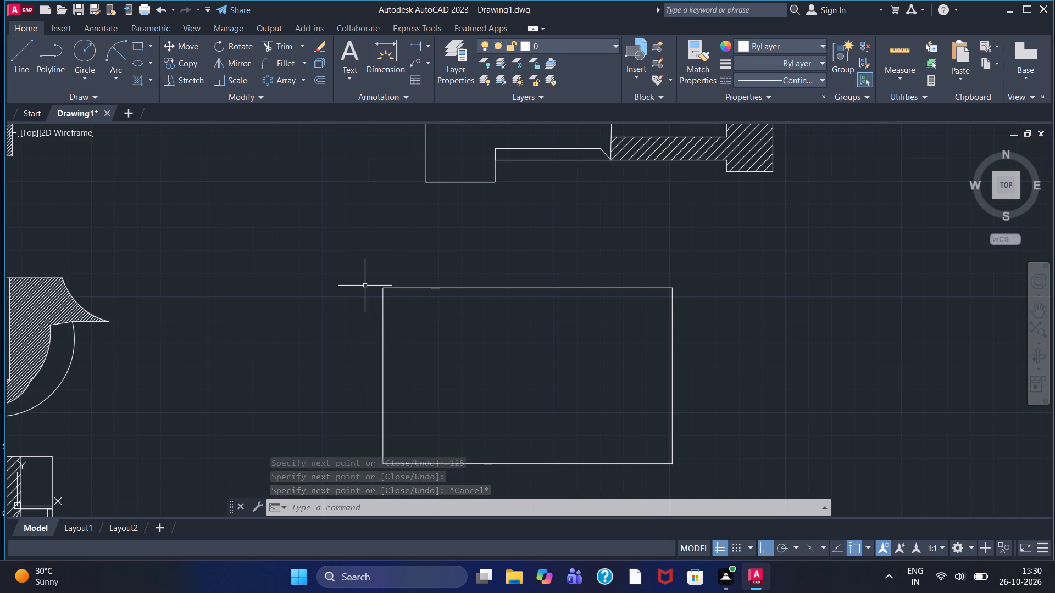
Erase the two vertical sides of the new rectangle, keeping its top and bottom lines.
click(384, 382)
key(Delete)
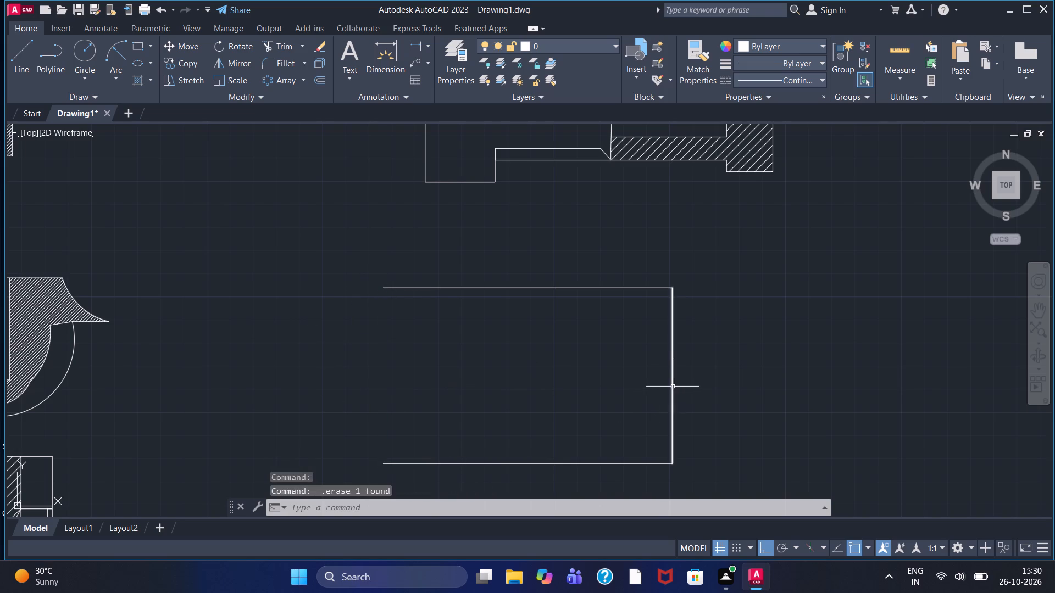
click(673, 387)
key(Delete)
Draw 13-long vertical lines inward from the left ends of the top and bottom horizontal lines.
double_click(17, 63)
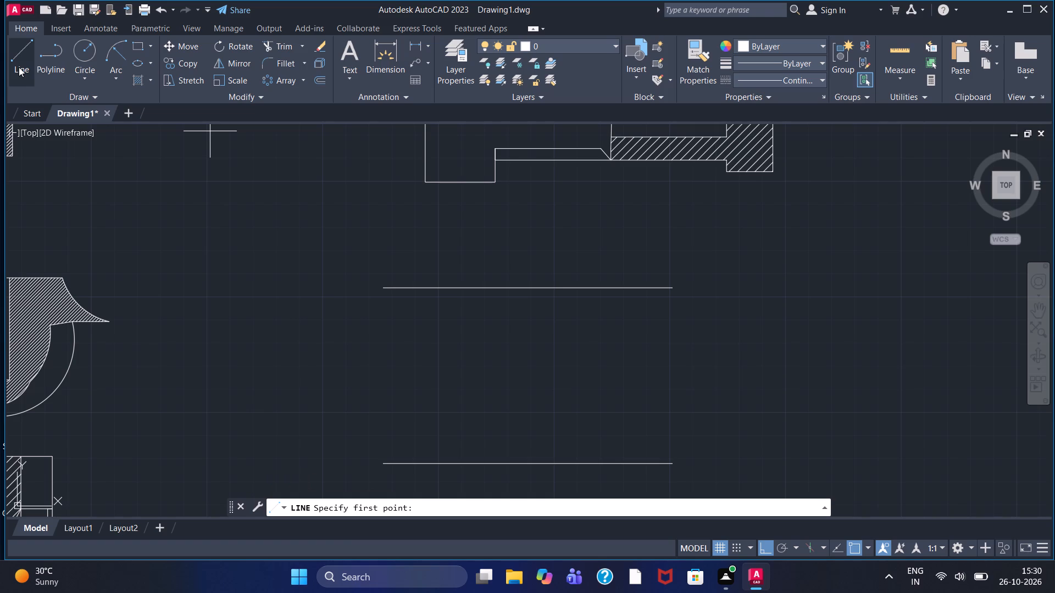
click(385, 289)
text(13)
key(Return)
right_click(354, 362)
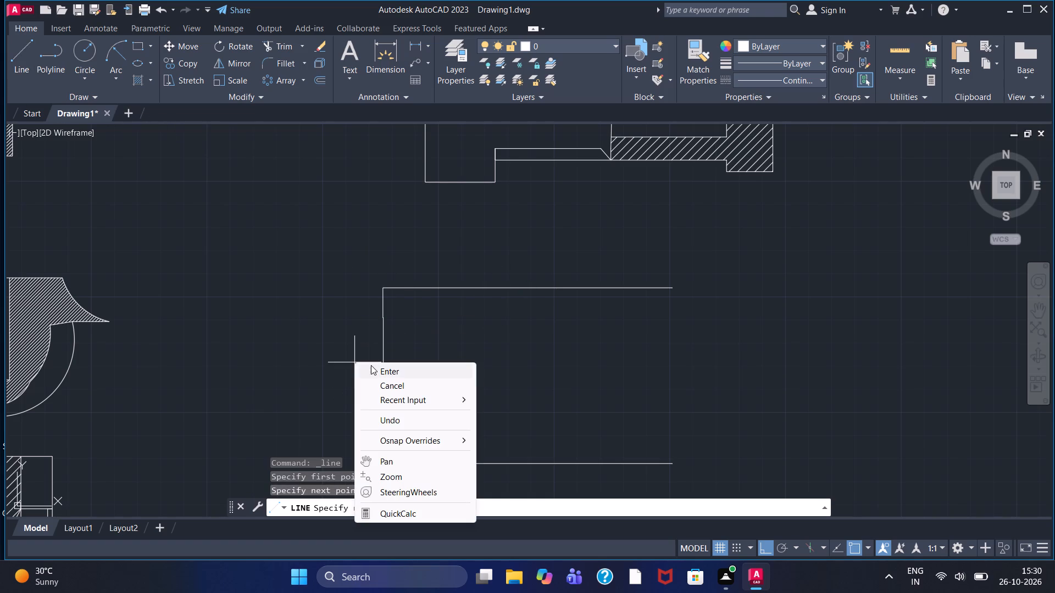
click(371, 365)
click(20, 64)
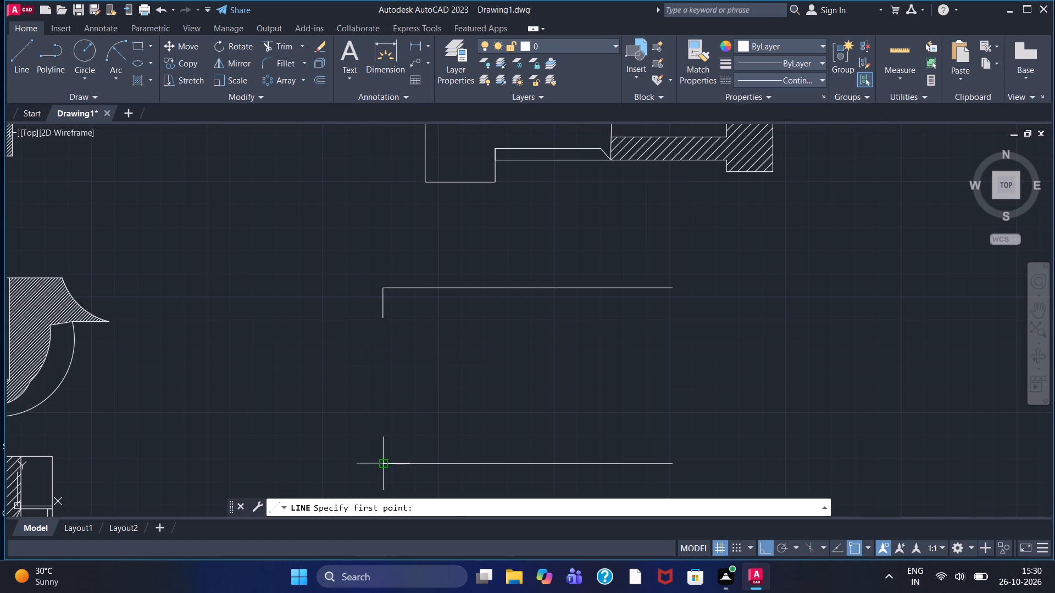
drag(384, 461, 383, 449)
text(13)
key(Return)
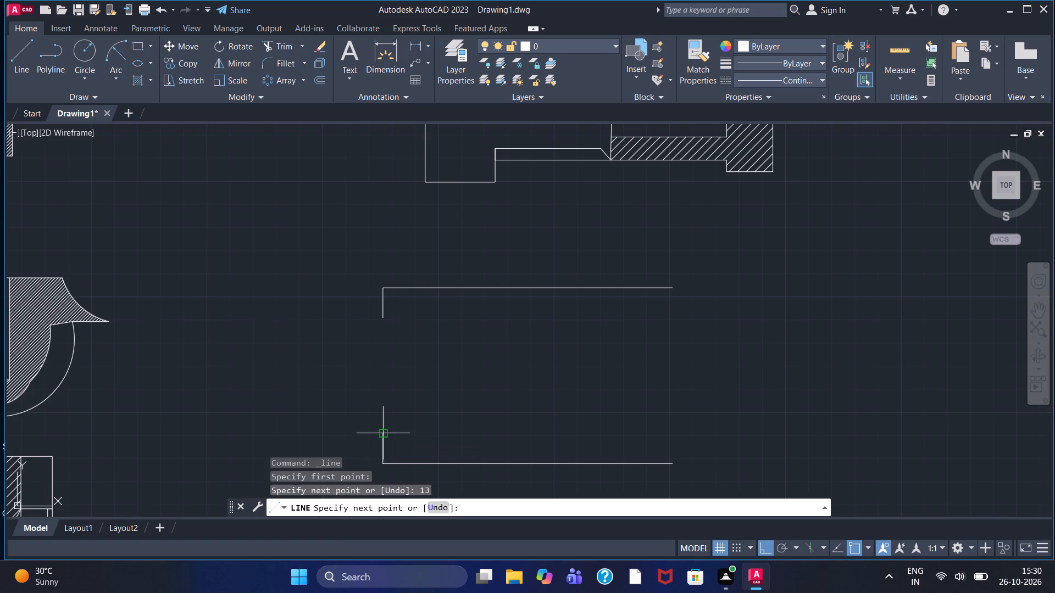
key(Escape)
Draw 13-long vertical lines inward from the right ends of the top and bottom horizontal lines.
drag(27, 52, 26, 53)
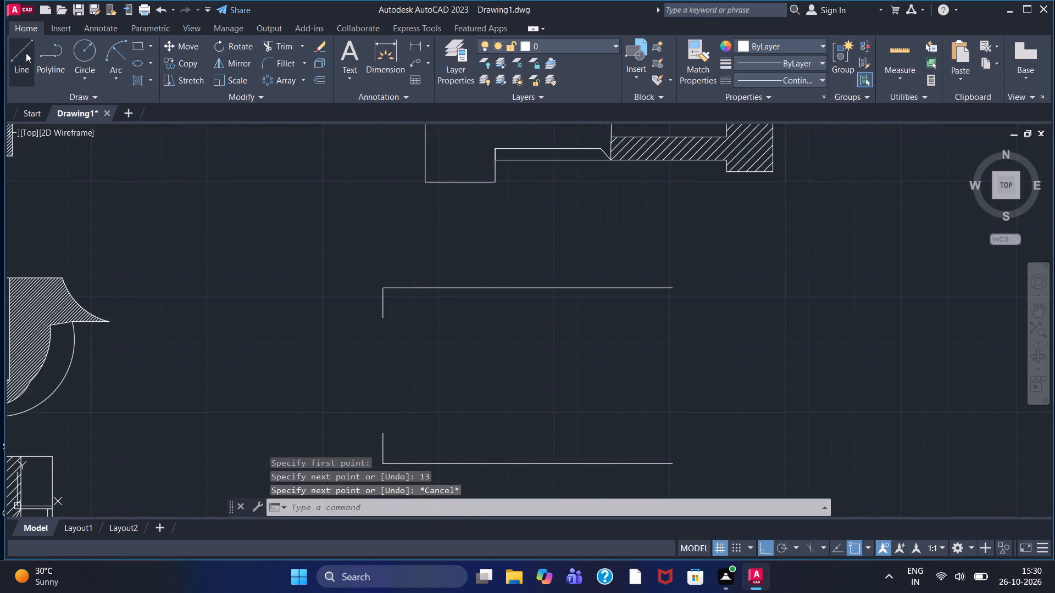
drag(26, 53, 33, 60)
click(673, 290)
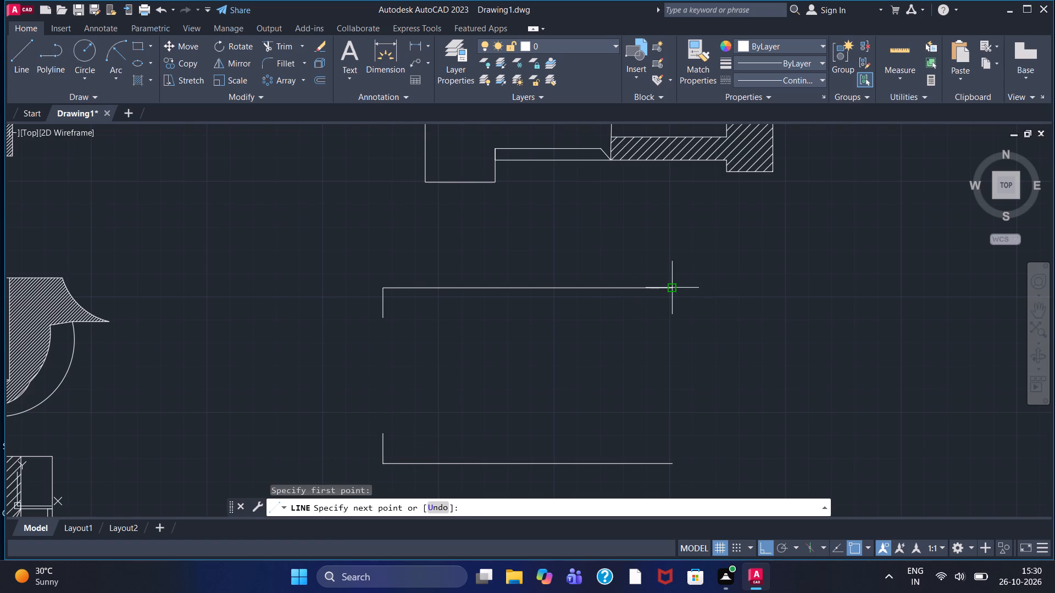
key(1)
key(3)
key(Return)
key(Escape)
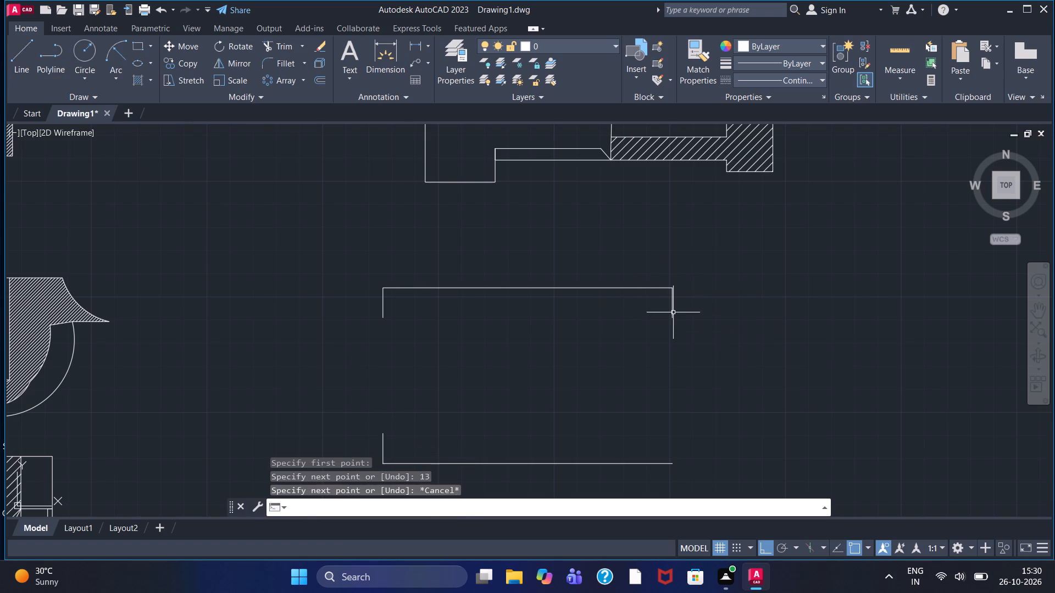
drag(23, 64, 28, 67)
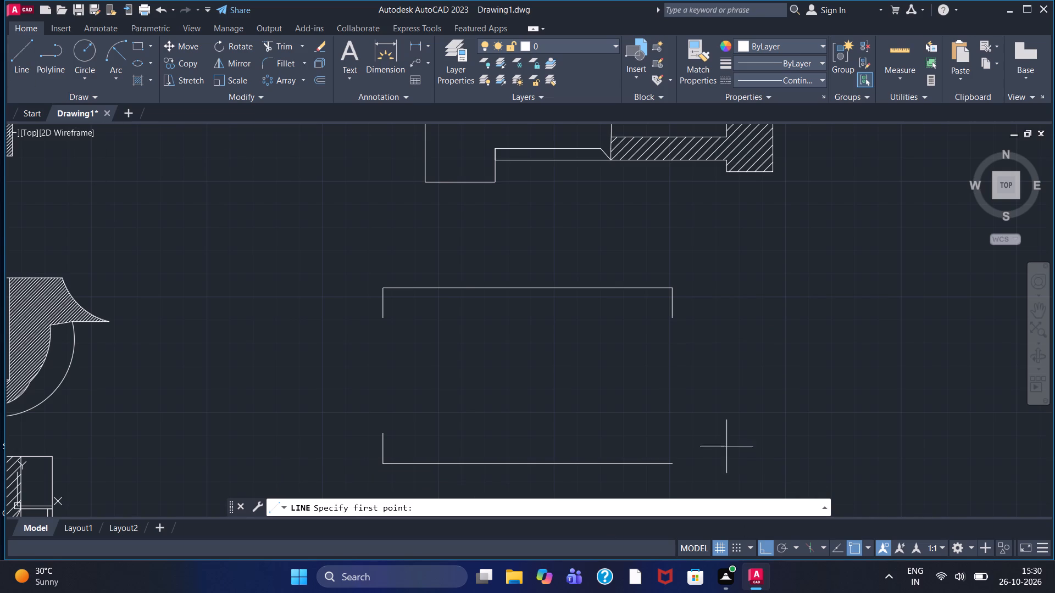
click(676, 463)
text(13)
key(Return)
key(Escape)
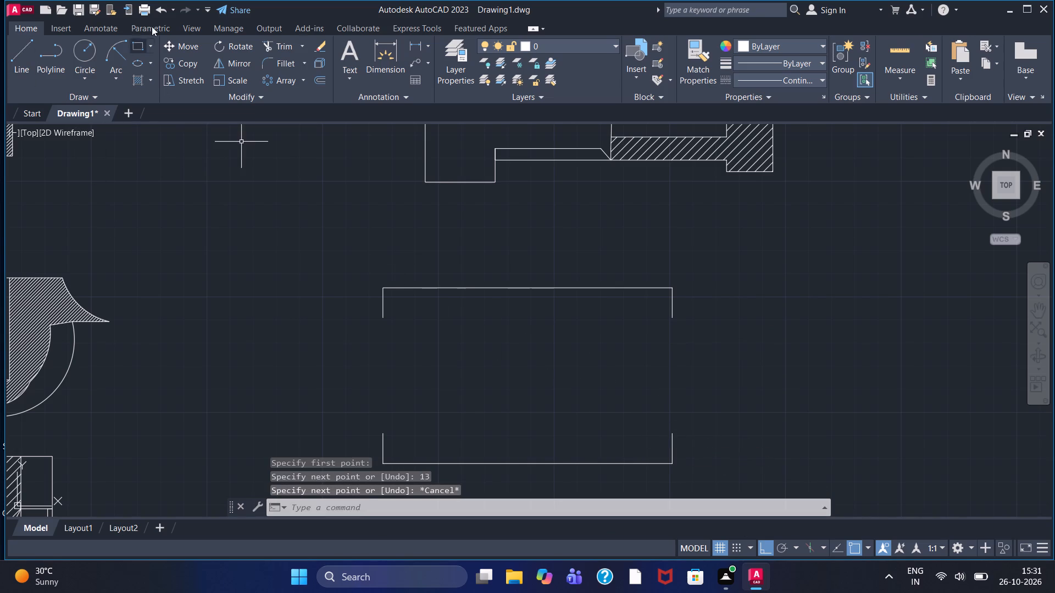
Draw a circle of radius 13 centred on the inner end of the new view's upper-left vertical line.
click(90, 49)
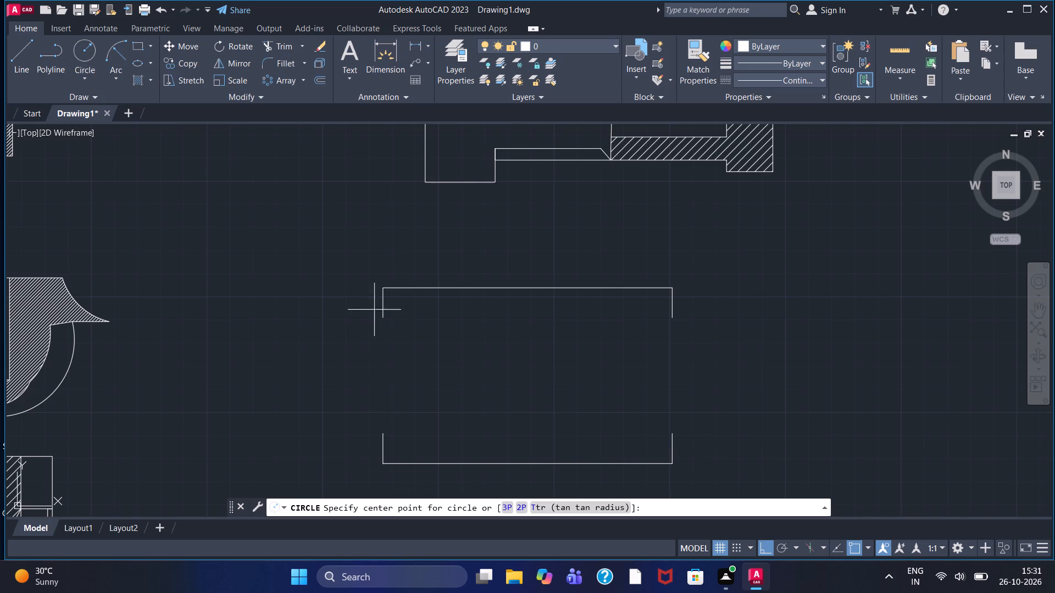
click(380, 321)
text(13)
key(Return)
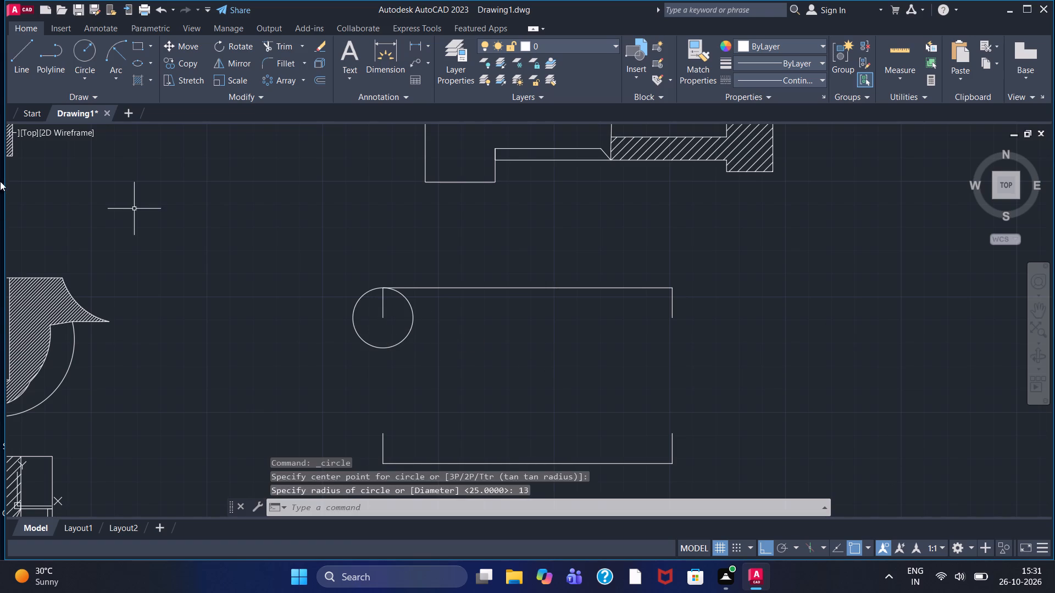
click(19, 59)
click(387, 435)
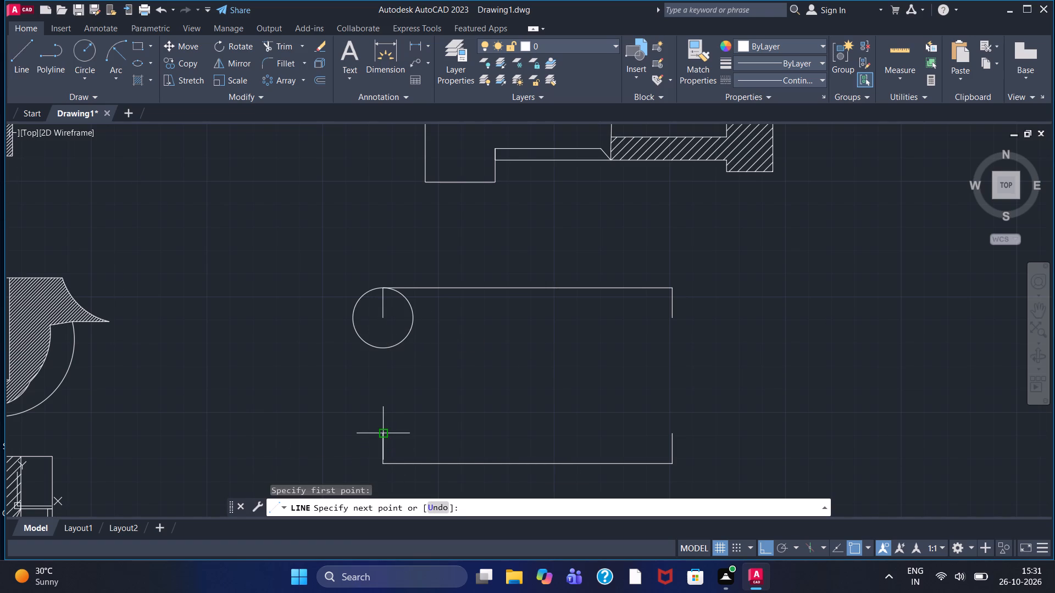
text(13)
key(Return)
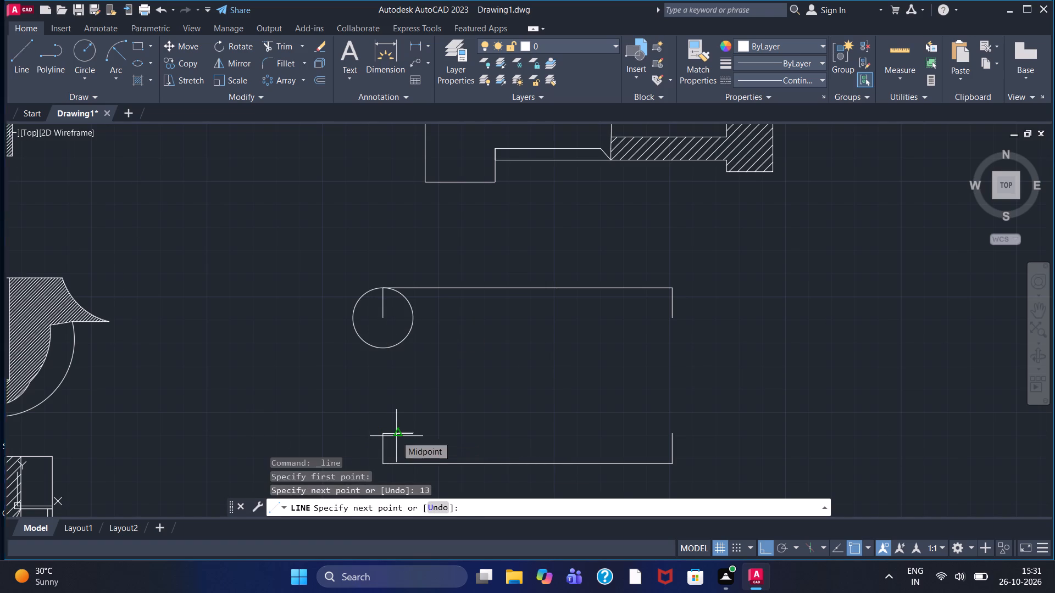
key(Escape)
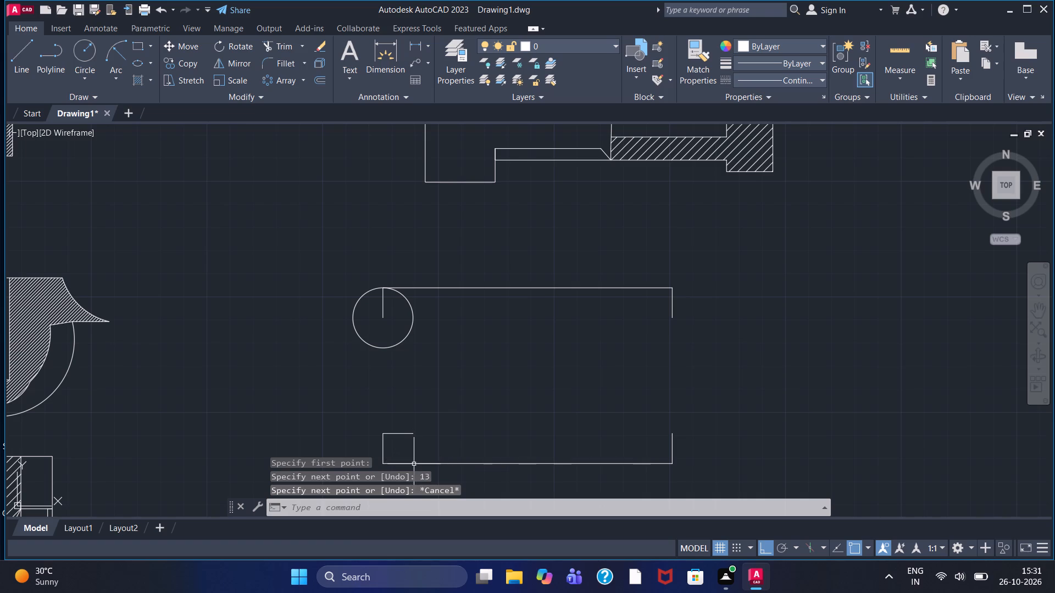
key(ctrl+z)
Draw circles of radius 13 centred on the inner ends of the lower-left, upper-right and lower-right vertical lines.
click(86, 55)
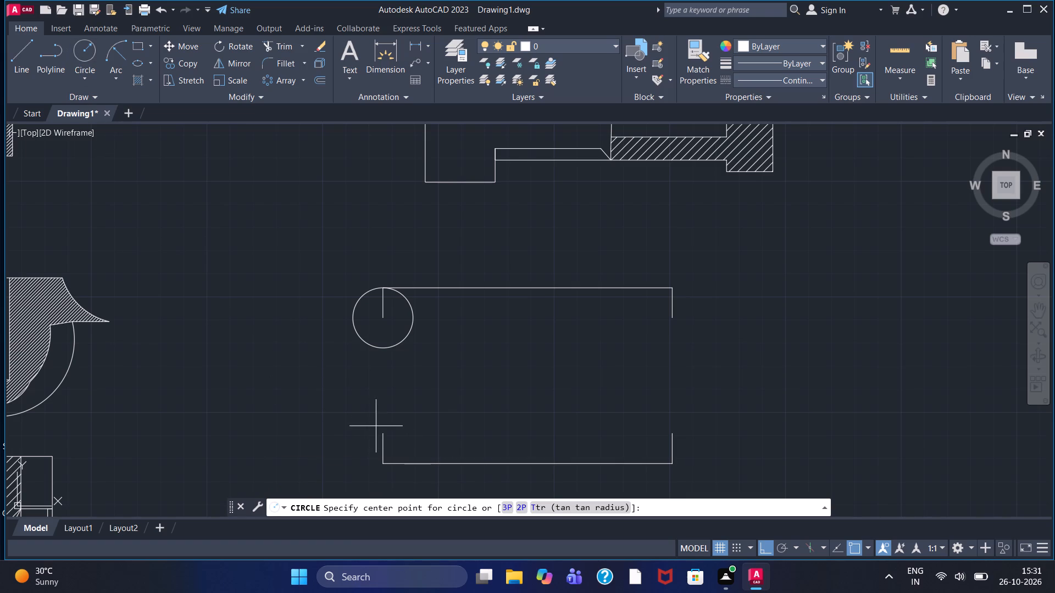
click(382, 432)
text(13)
key(Return)
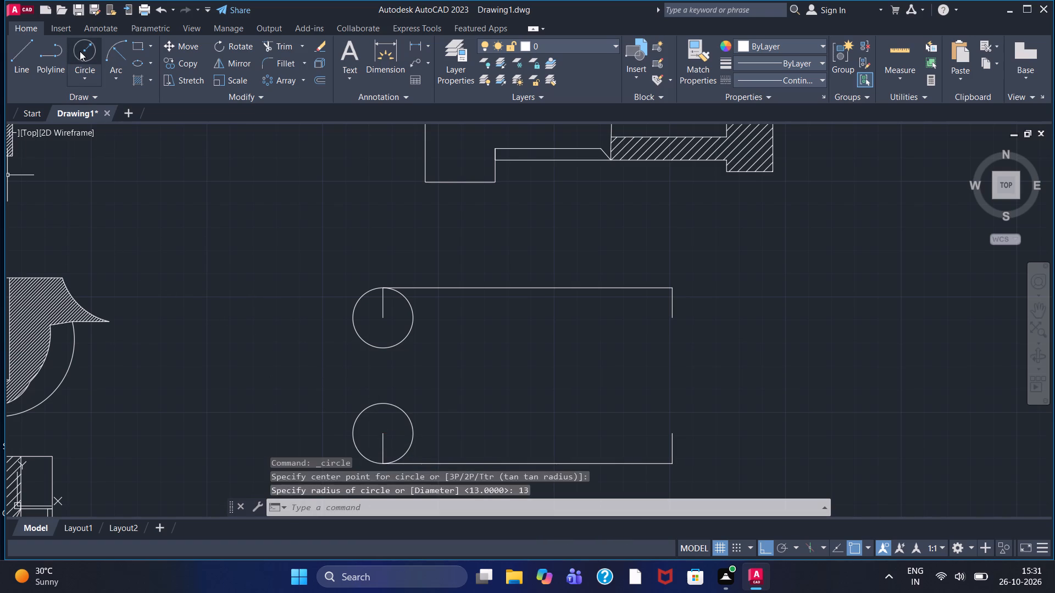
click(80, 51)
click(675, 320)
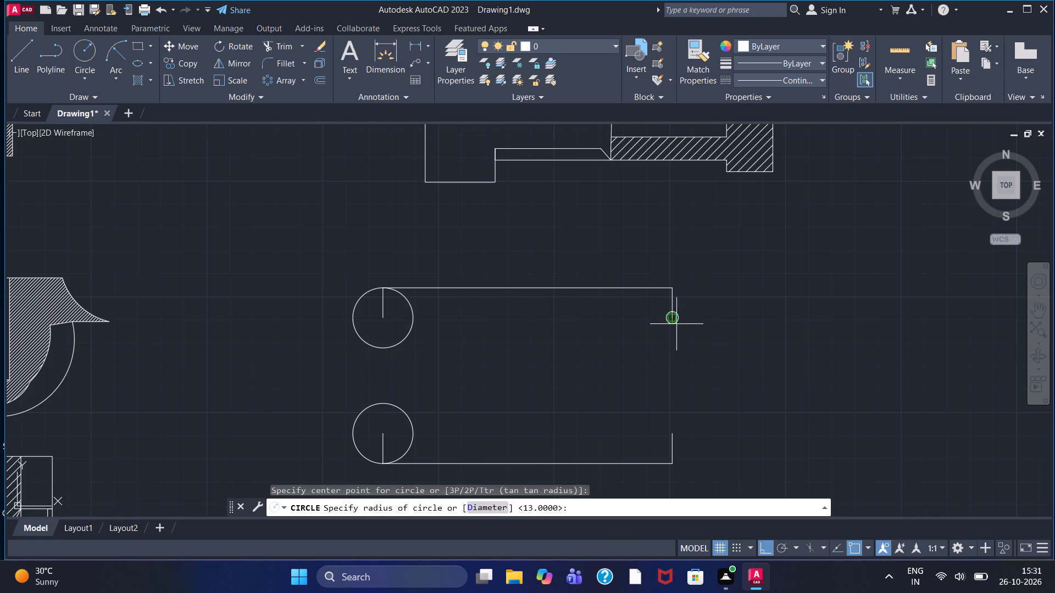
key(1)
key(3)
key(Return)
right_click(710, 418)
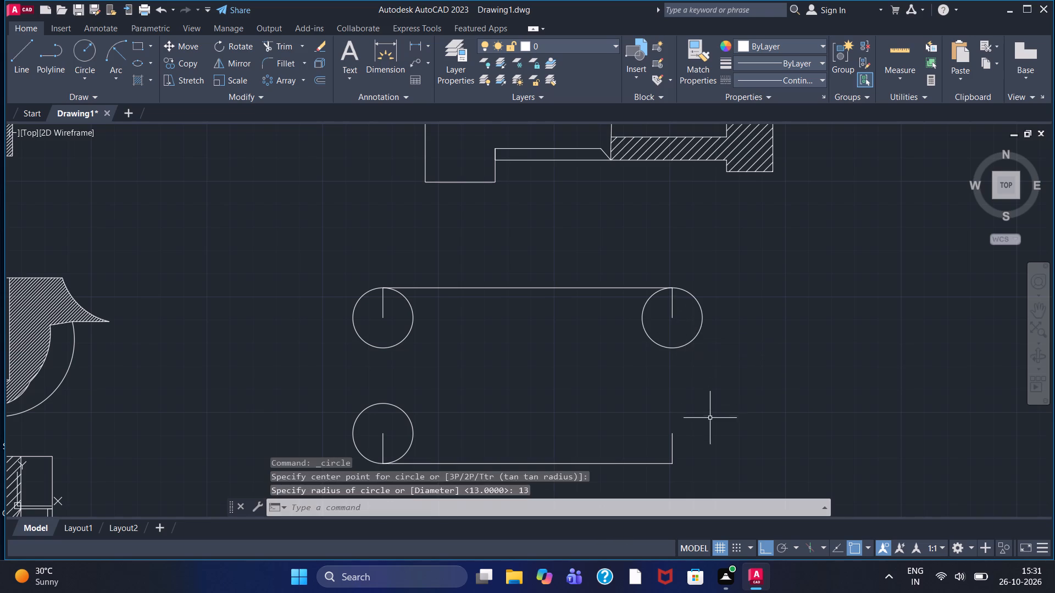
click(763, 152)
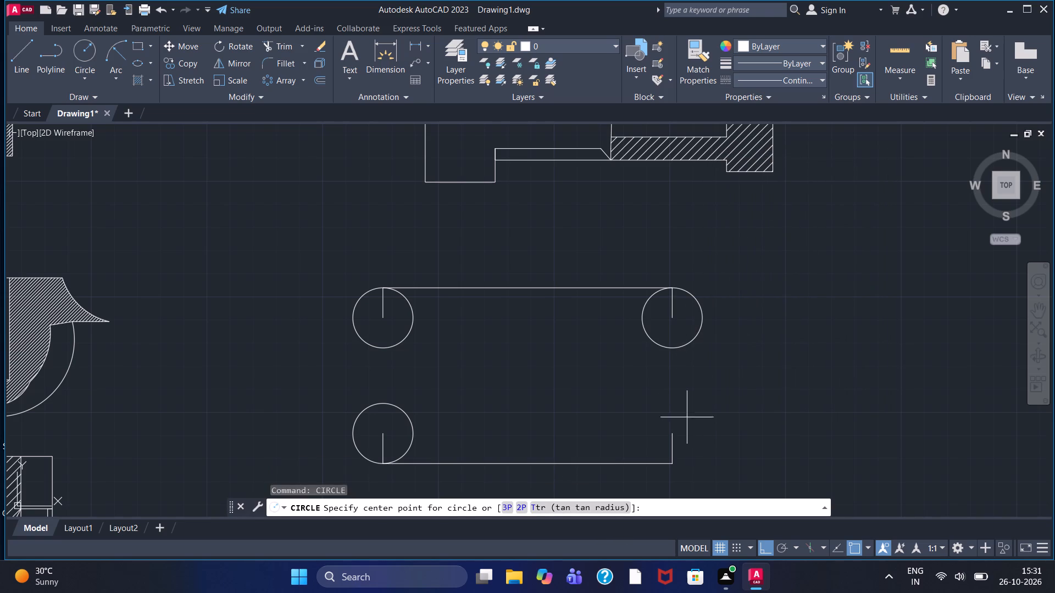
click(673, 432)
text(13)
key(Return)
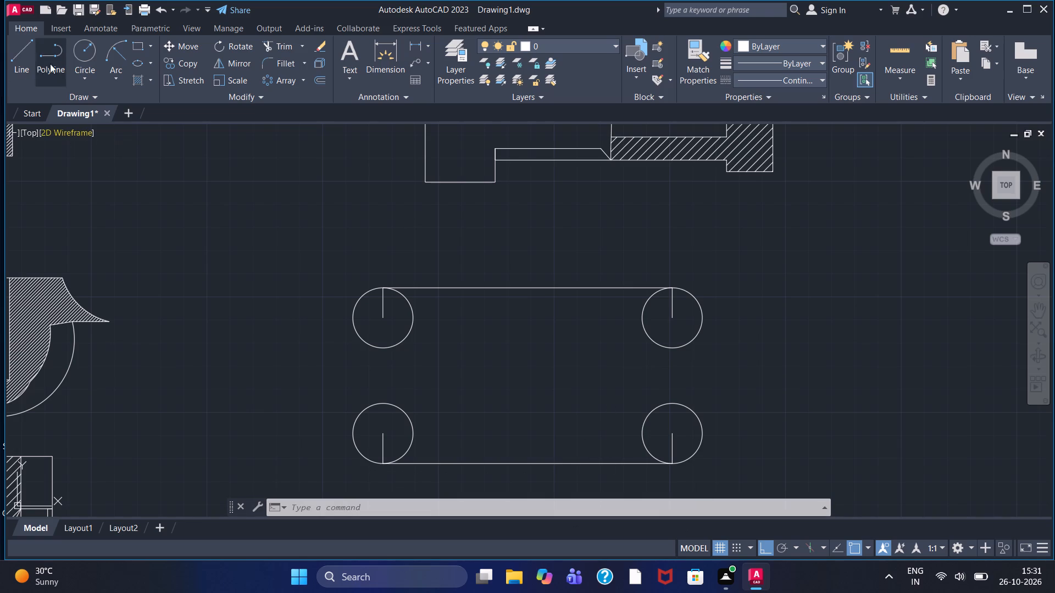
From the top line's midpoint, draw connected lines 50 leftward, about 81 down past the bottom line, 100 rightward, and up past the top line.
click(20, 59)
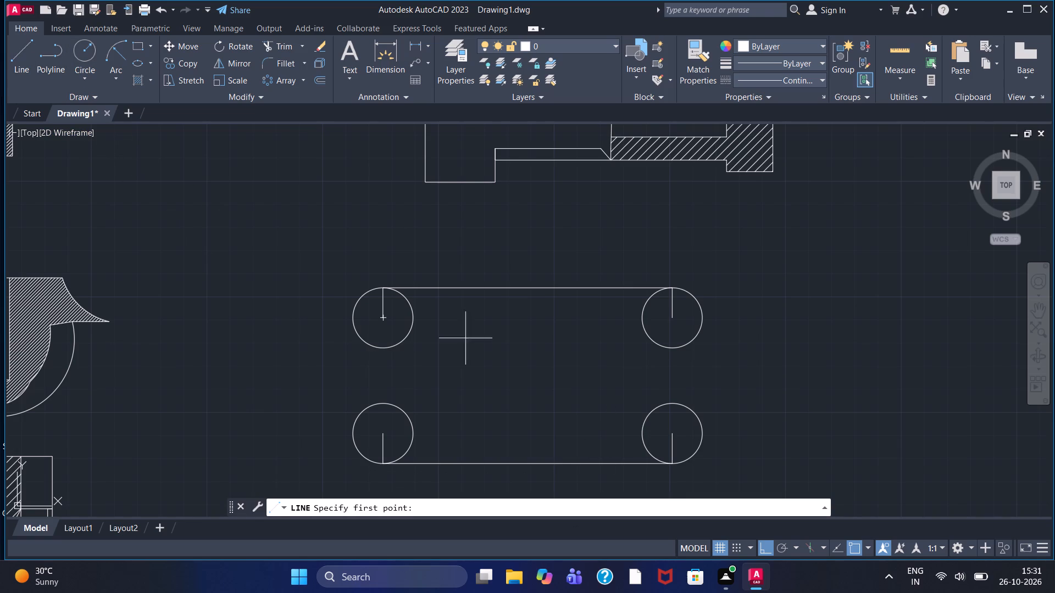
drag(528, 289, 524, 289)
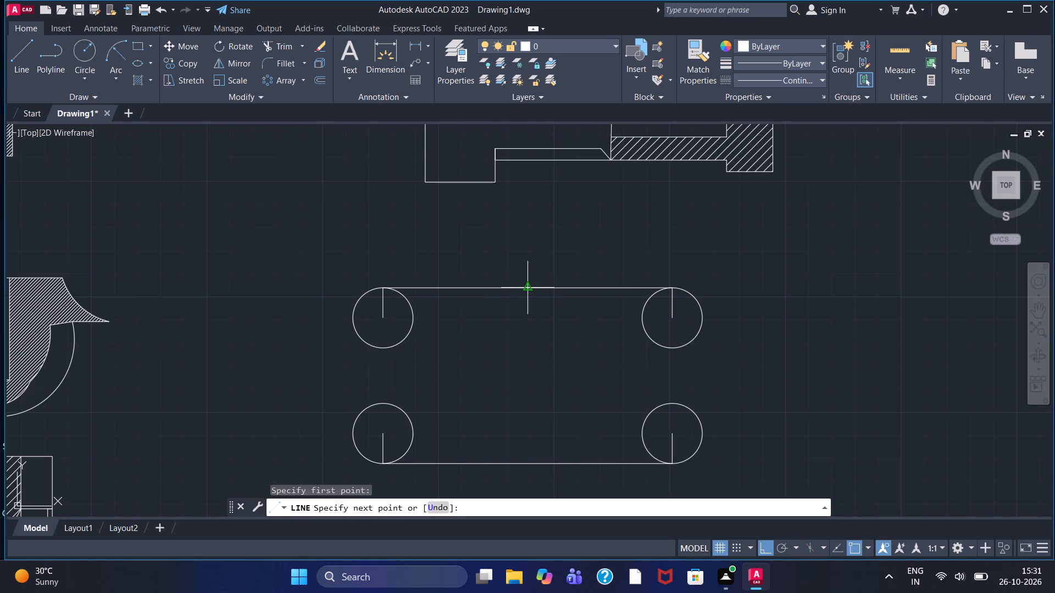
drag(524, 289, 487, 297)
text(50)
key(Return)
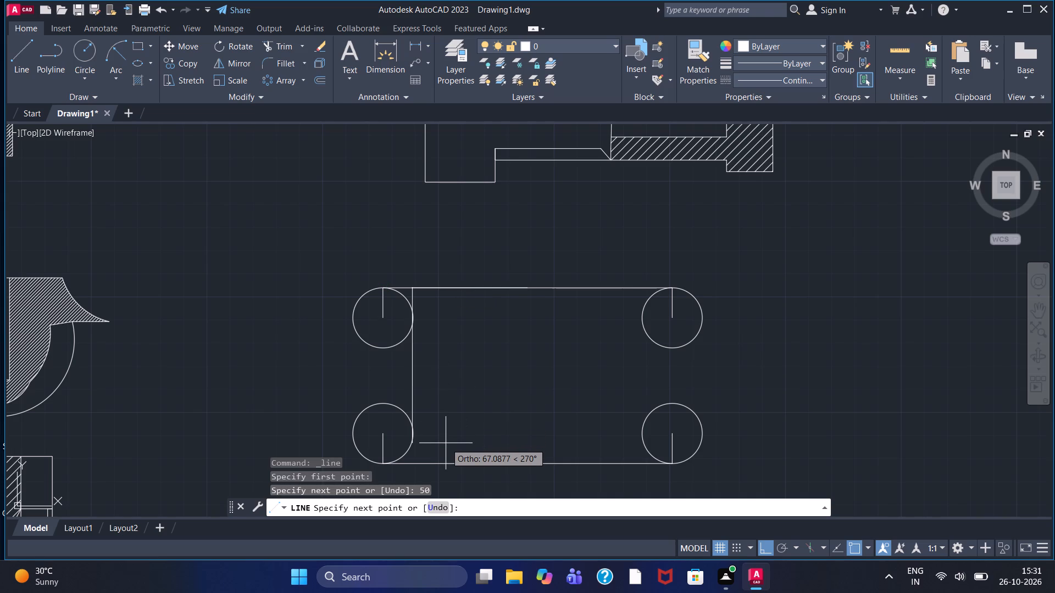
click(410, 475)
text(100)
key(Return)
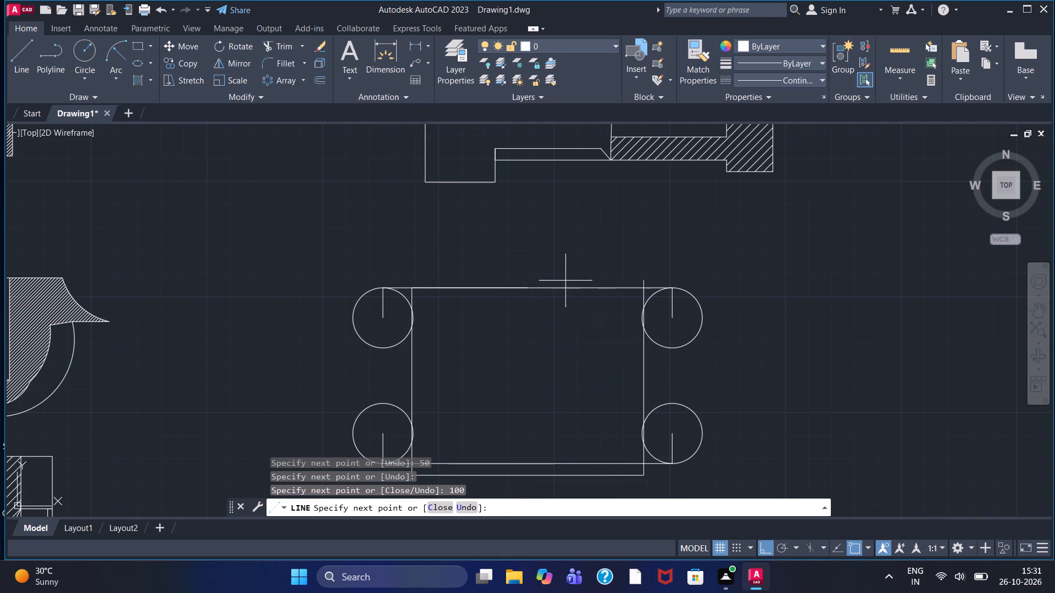
click(606, 260)
right_click(606, 260)
click(627, 268)
Trim the upper-left circle's upper-right arc and the small bulge beyond the long vertical line.
scroll(522, 299, down, 1)
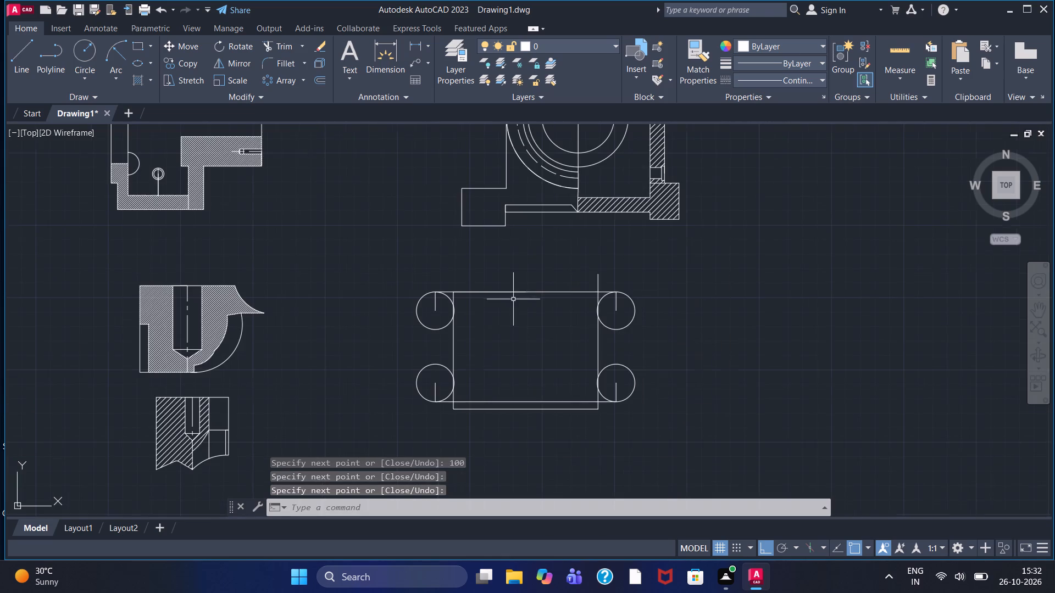
scroll(496, 317, up, 2)
click(275, 45)
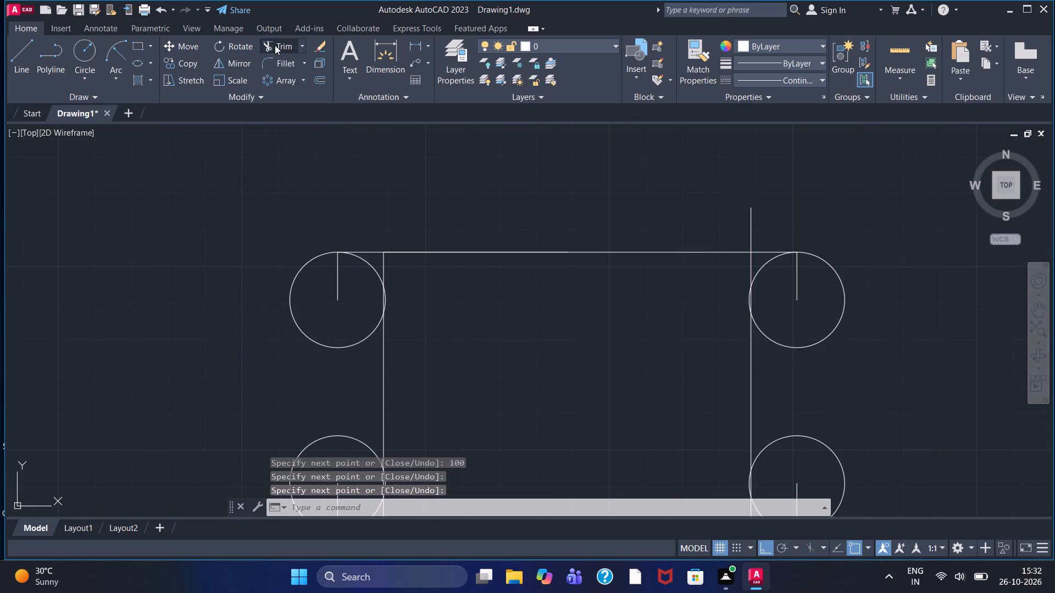
click(365, 262)
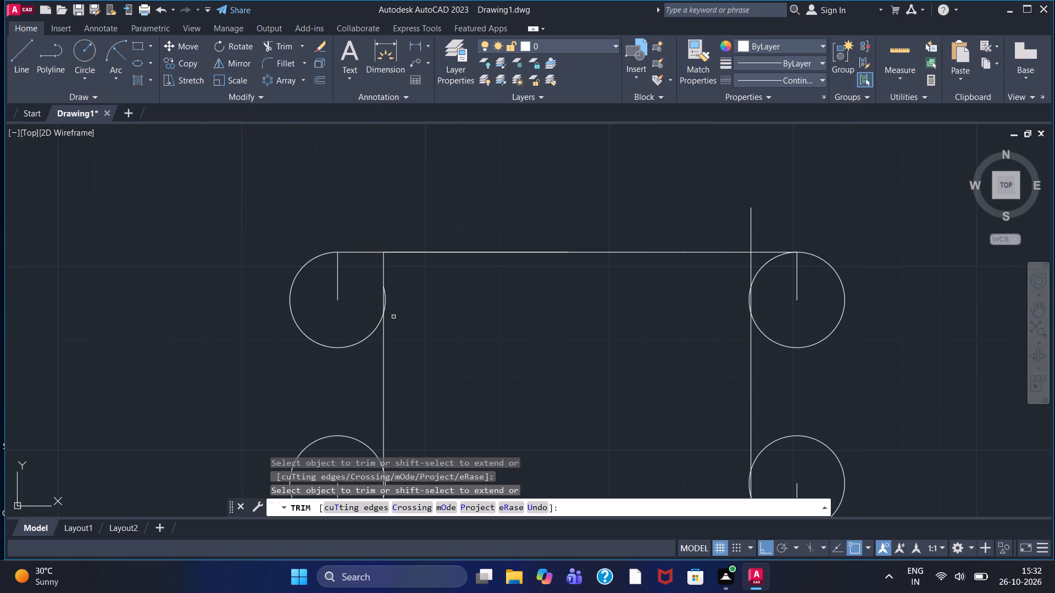
scroll(392, 317, up, 2)
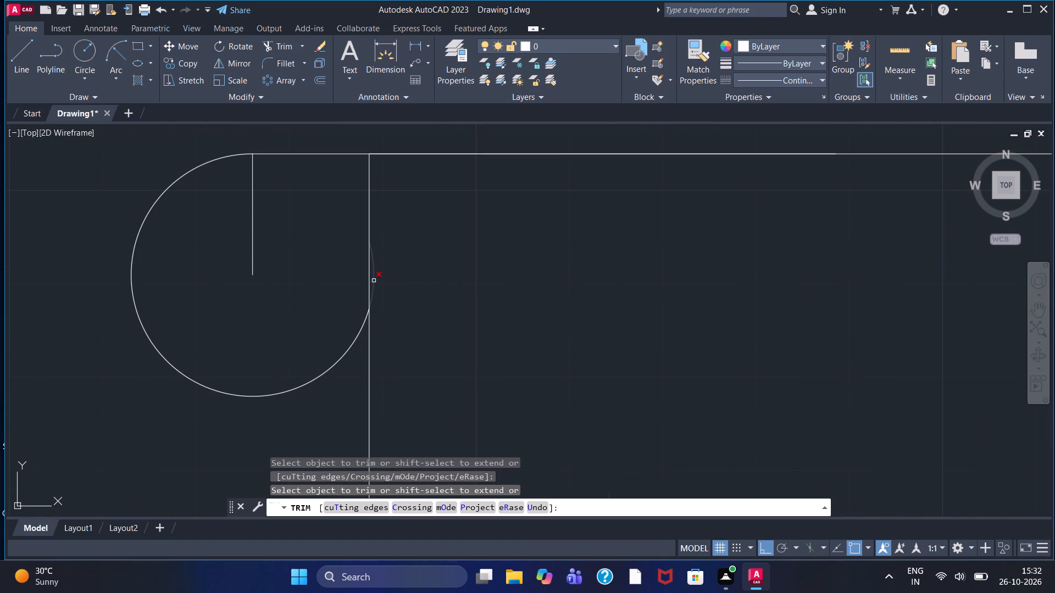
click(374, 281)
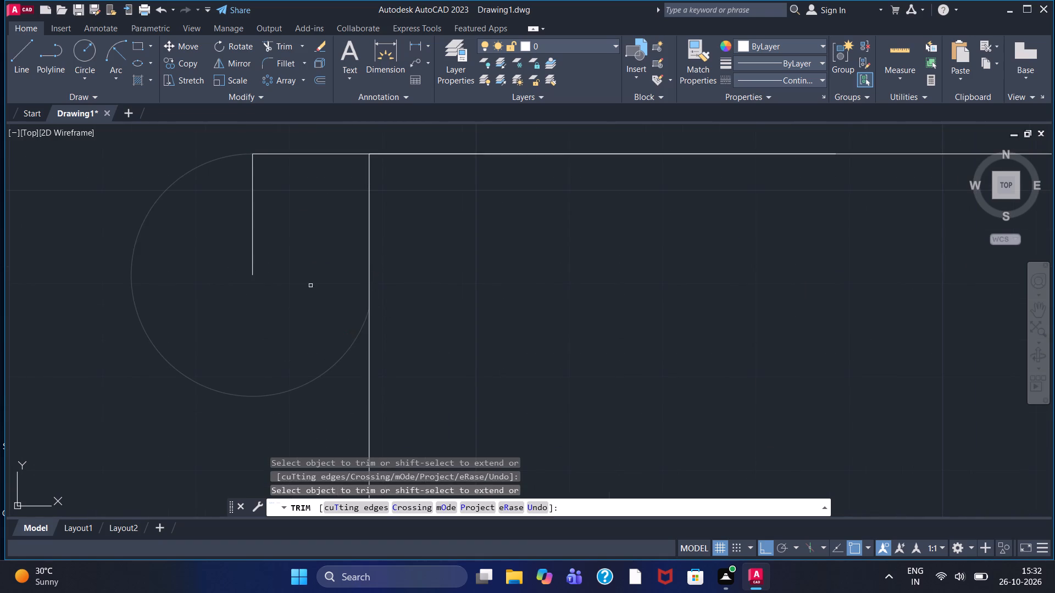
key(Escape)
Draw a vertical line from the upper-left circle's centre down to just past the bottom of the circle.
click(16, 67)
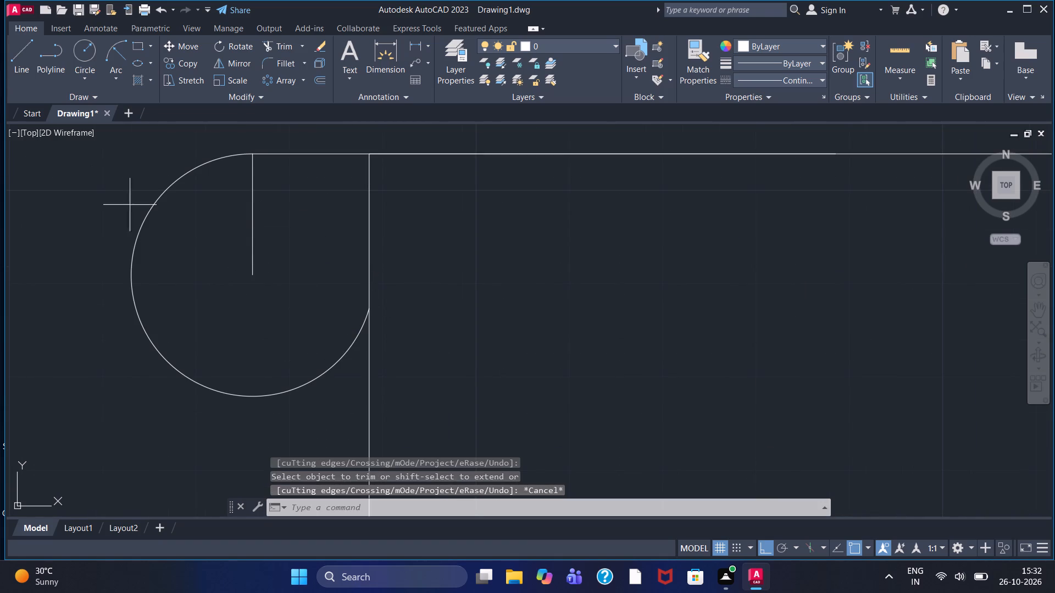
drag(250, 273, 250, 283)
click(225, 417)
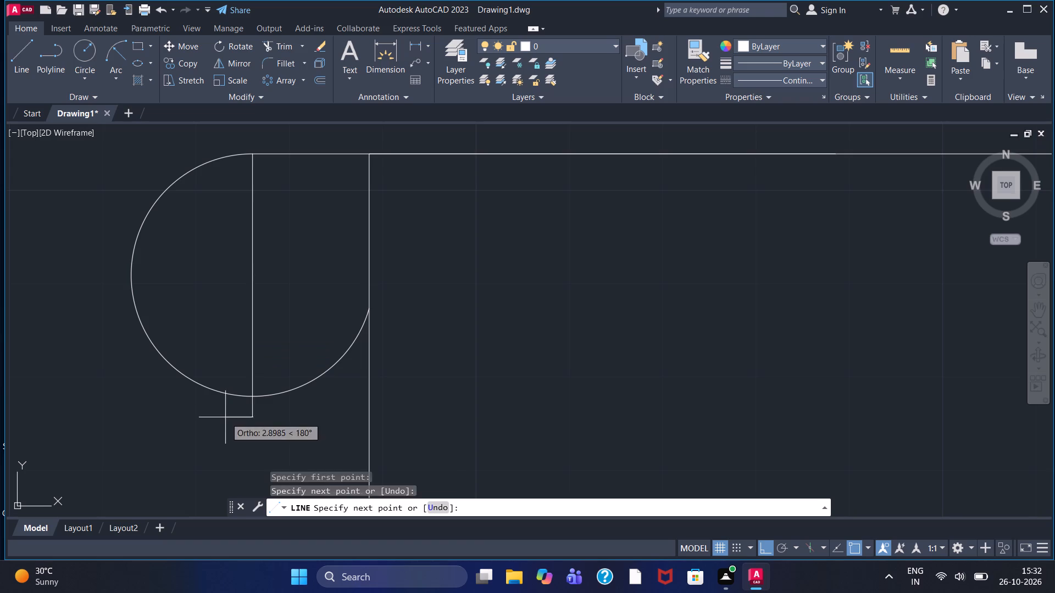
key(Escape)
Trim the upper-left circle's remaining lower-right arc, and remove the helper line below its centre.
click(273, 43)
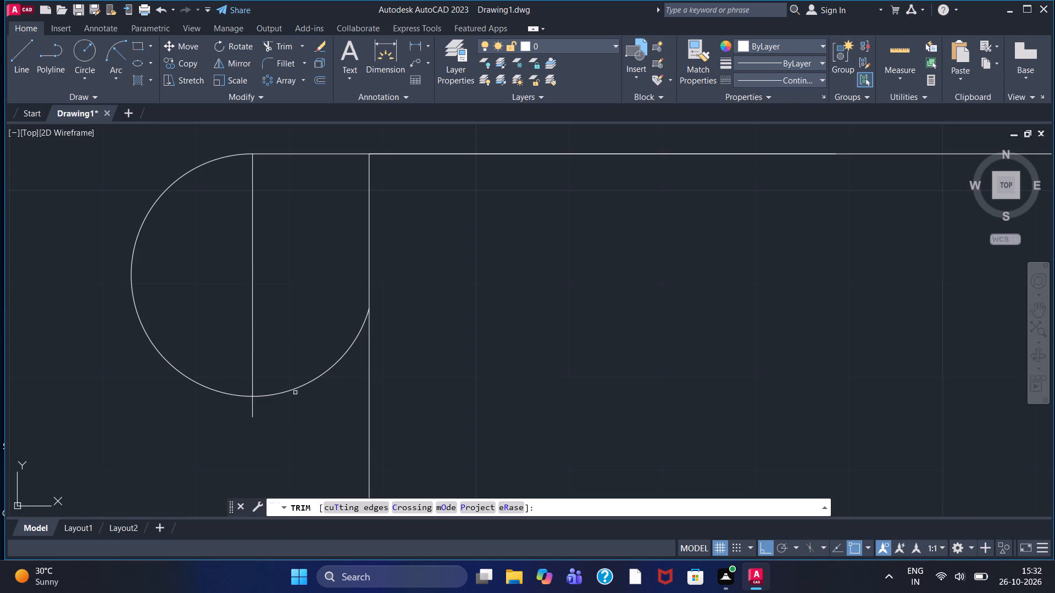
click(311, 384)
scroll(331, 375, down, 1)
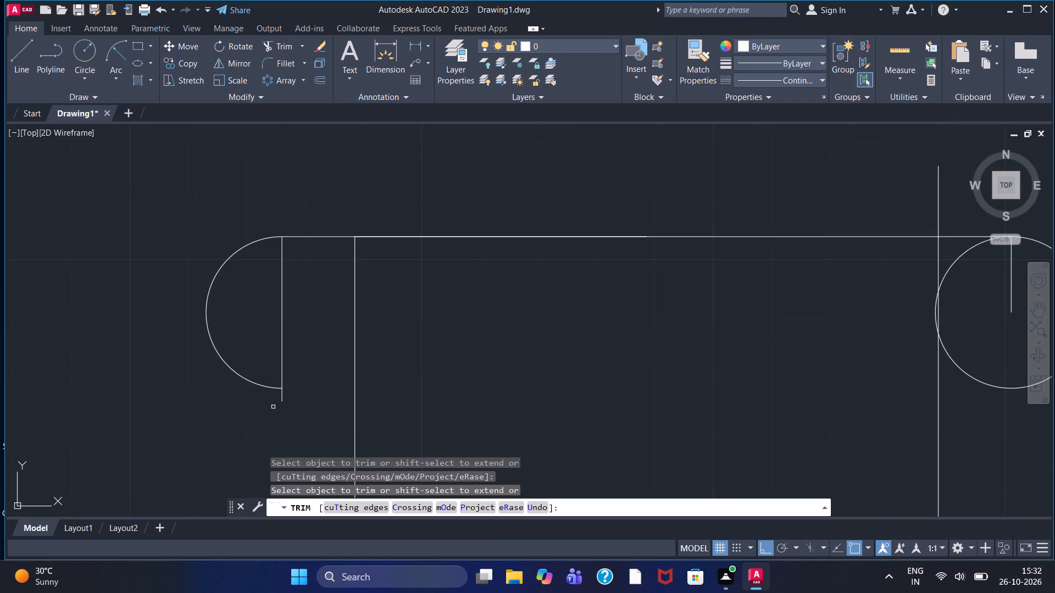
click(282, 395)
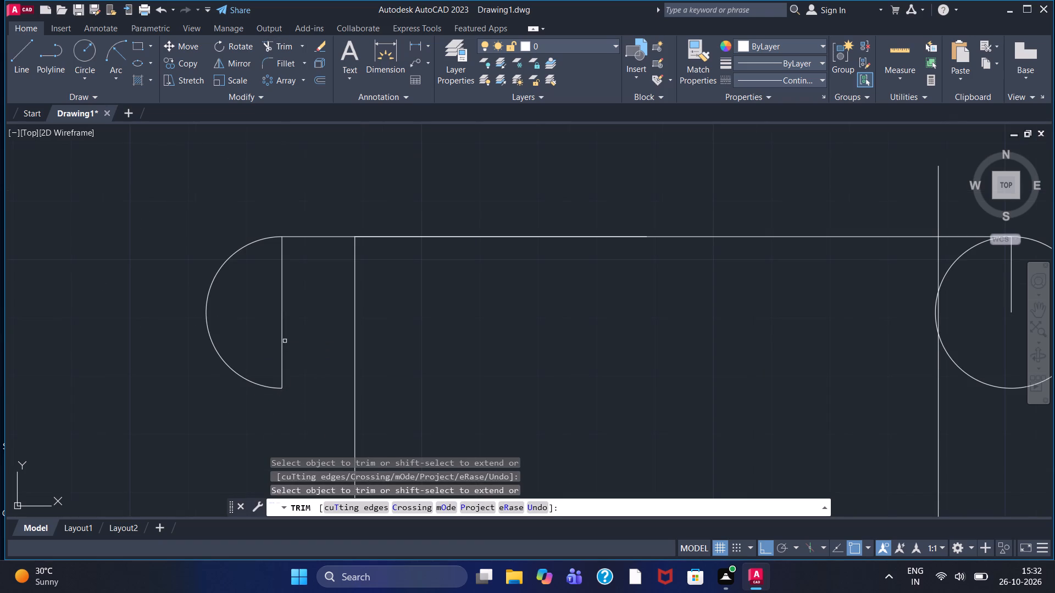
click(282, 335)
Draw a vertical line from the lower-left circle's centre up to just above the circle.
scroll(295, 398, down, 2)
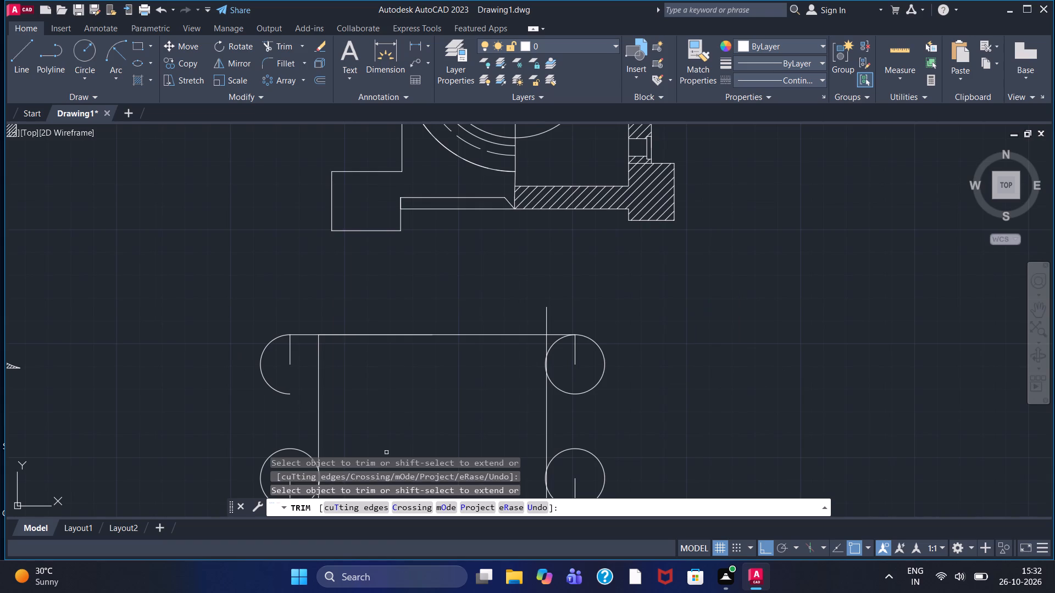
middle_drag(412, 444, 326, 322)
scroll(180, 317, up, 2)
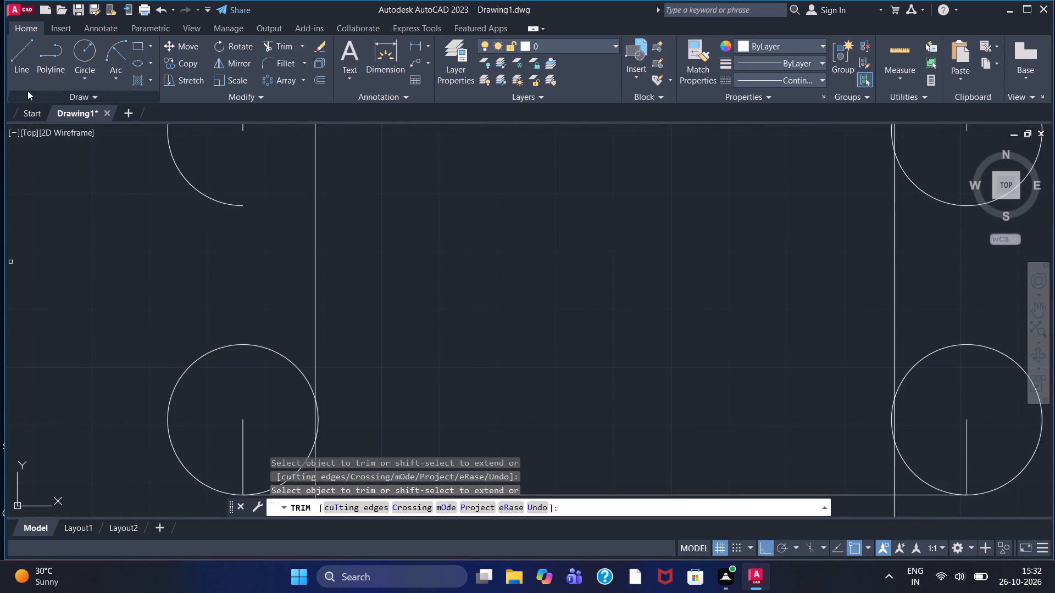
click(9, 68)
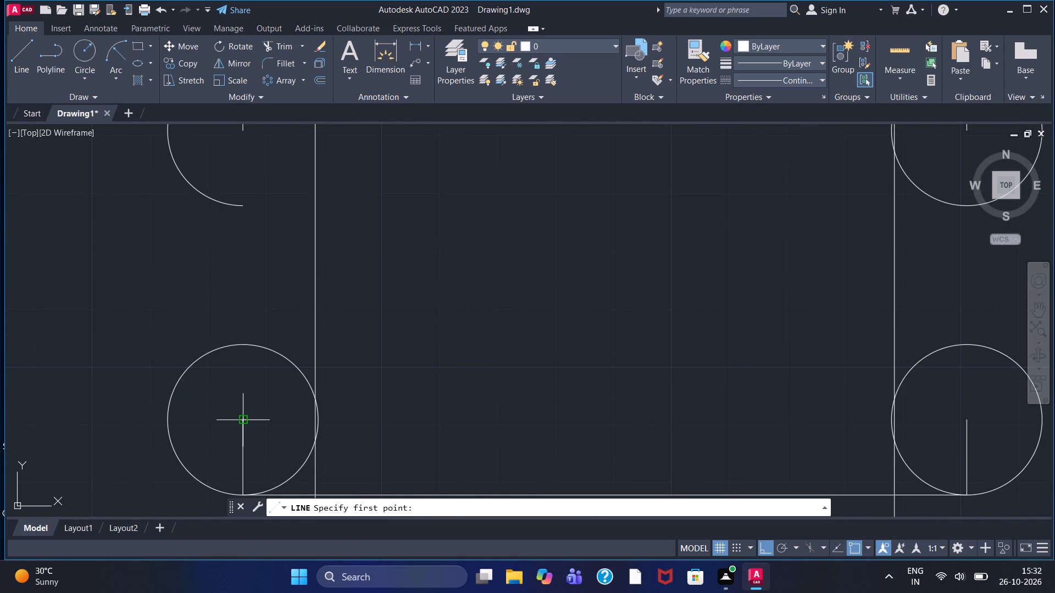
drag(245, 419, 242, 399)
click(241, 321)
right_click(242, 321)
click(267, 321)
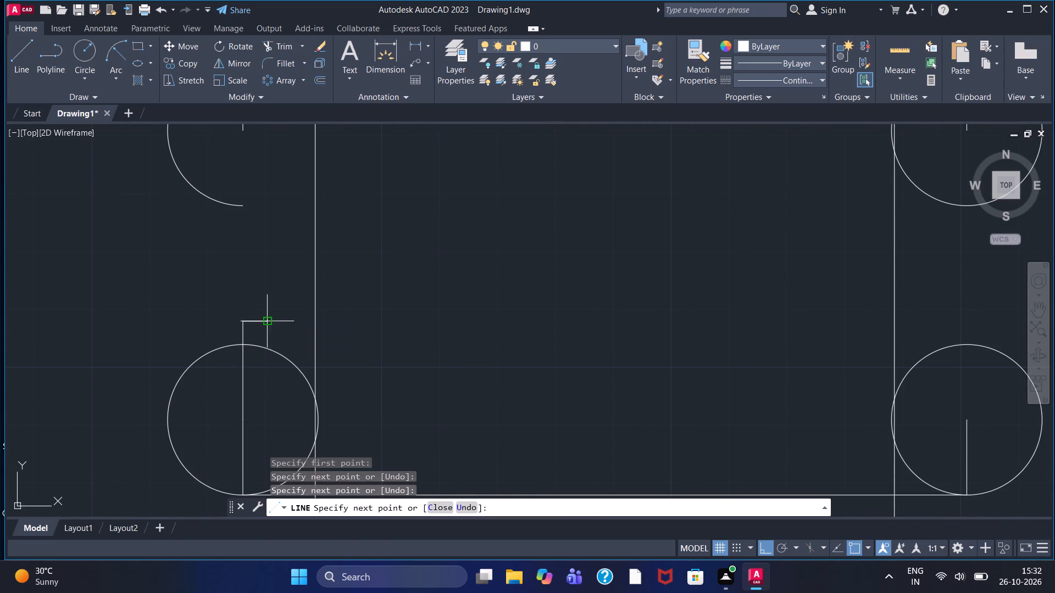
right_click(256, 314)
click(275, 319)
Draw a vertical line joining the centres of the two right-hand circles.
scroll(420, 409, down, 1)
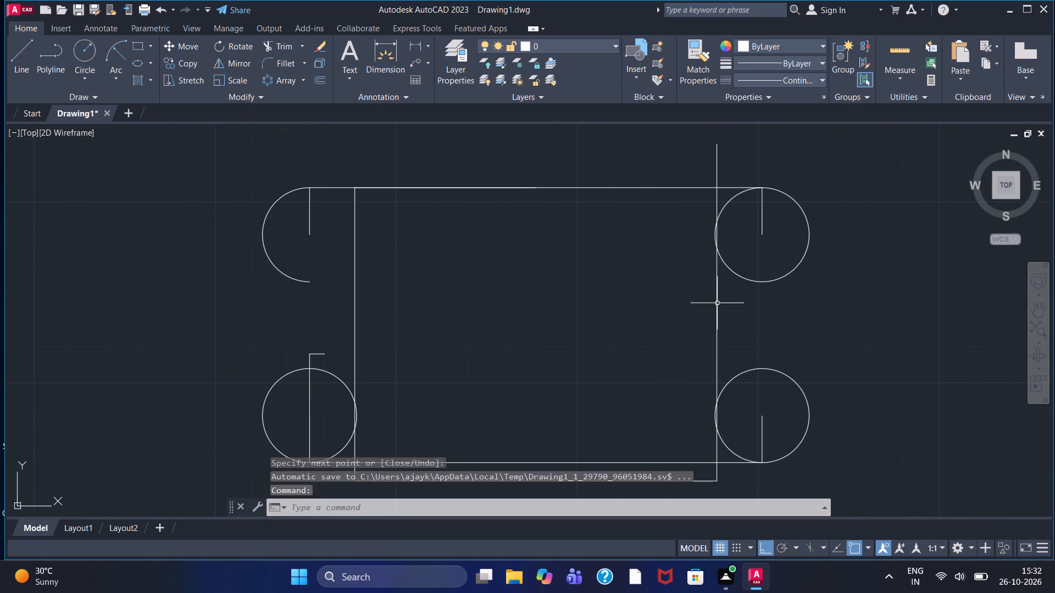
click(25, 41)
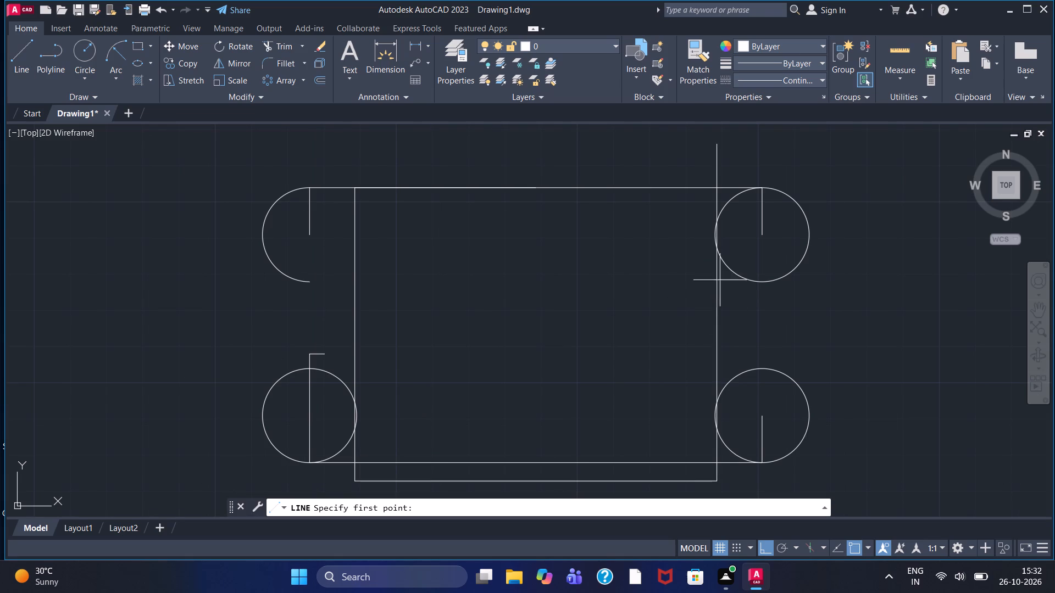
click(762, 232)
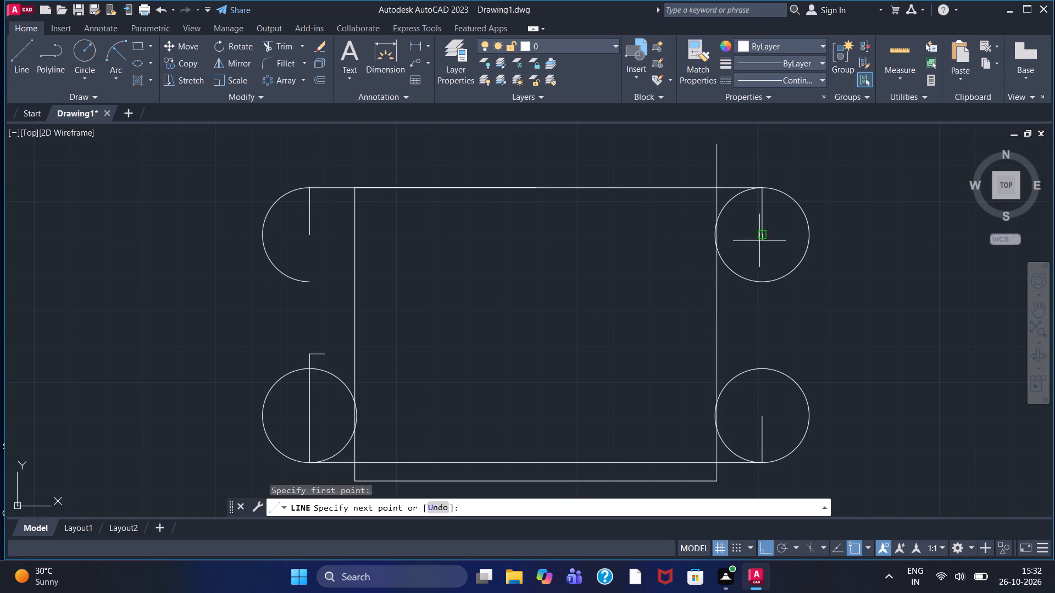
click(766, 418)
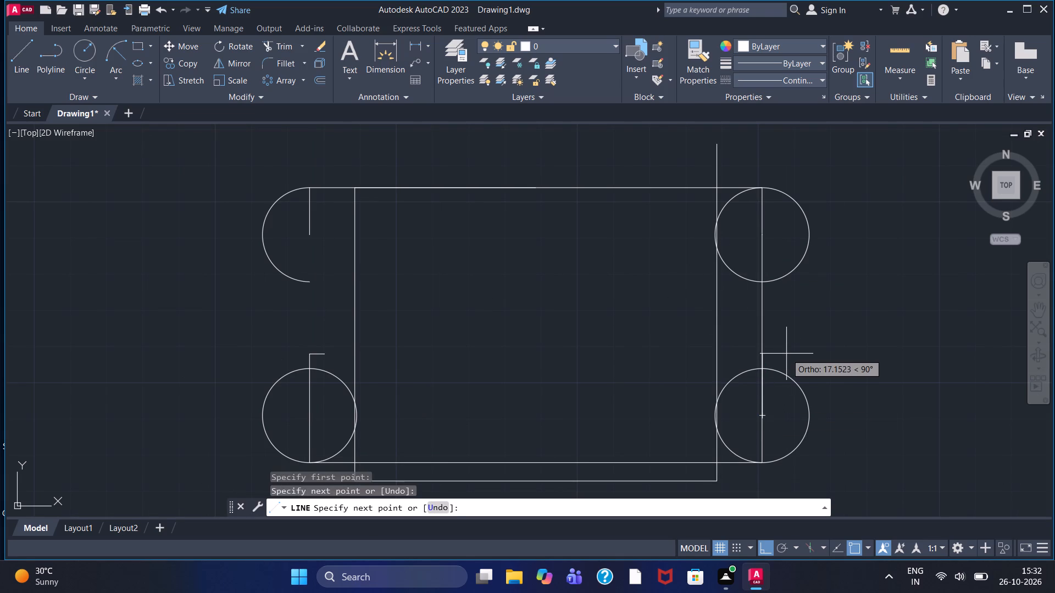
key(Escape)
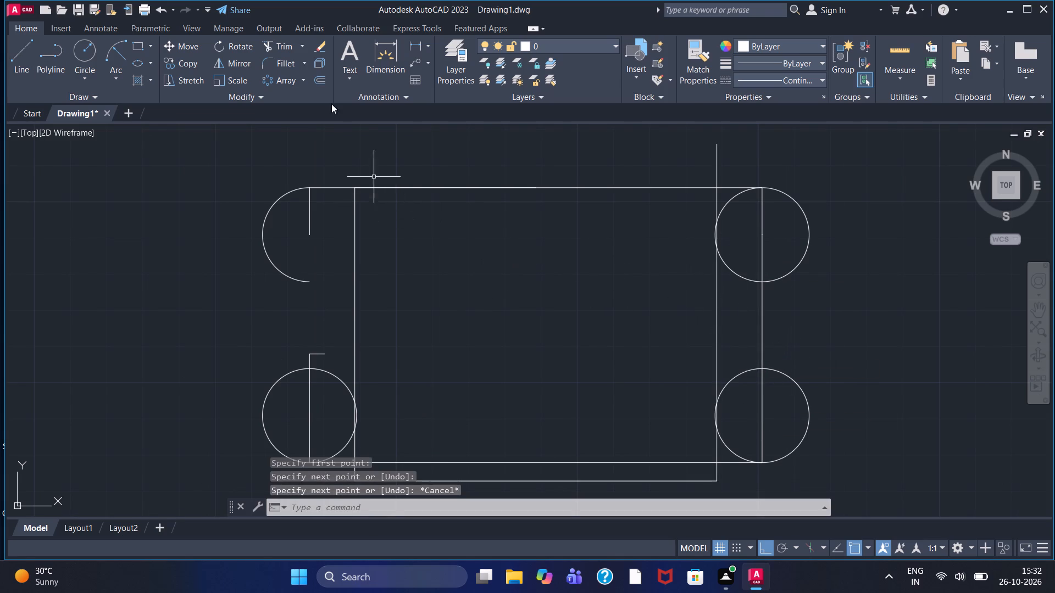
Trim away the right half of the lower-left circle, including the sliver beyond the central section's left vertical edge.
click(271, 45)
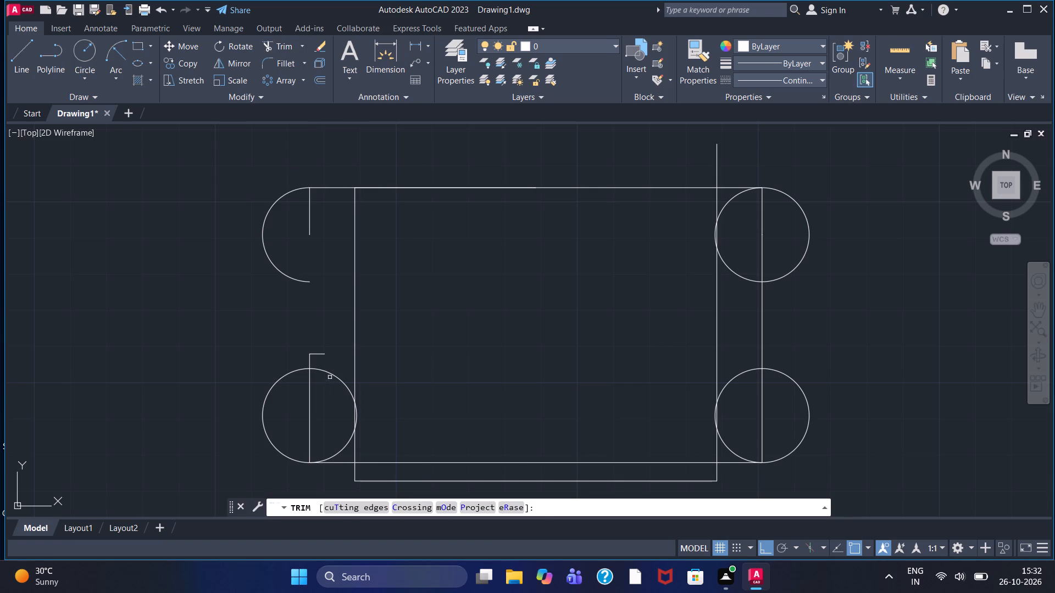
click(330, 376)
click(338, 449)
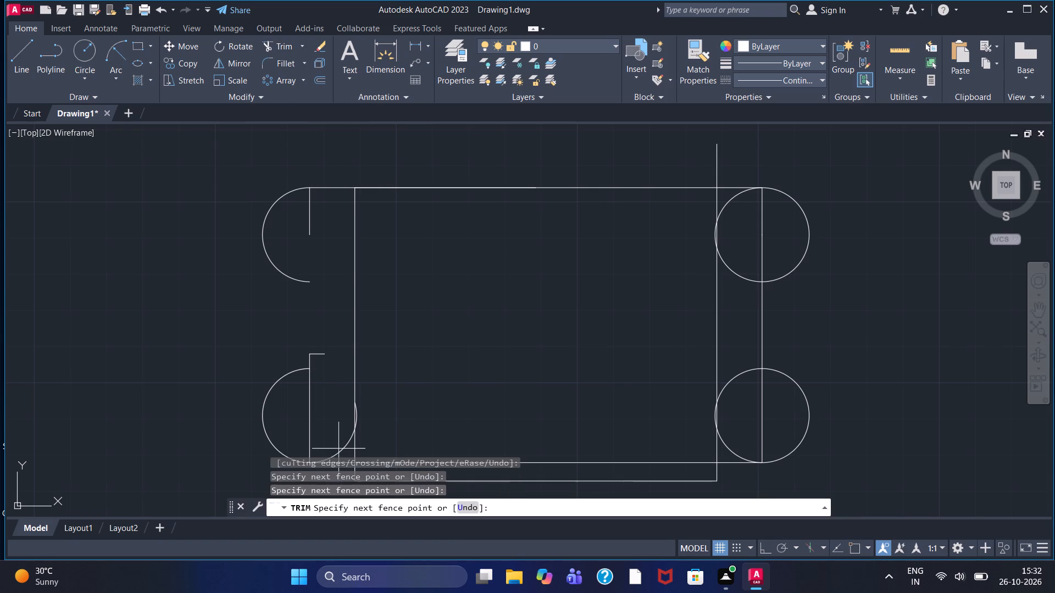
click(346, 454)
scroll(360, 422, up, 3)
click(345, 398)
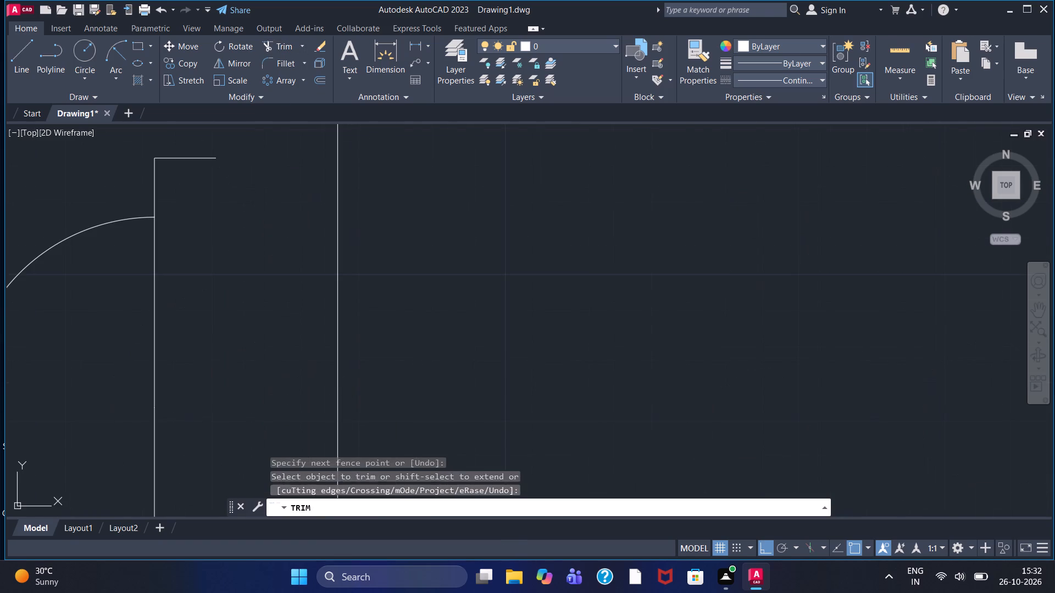
Trim away the left halves of both right-hand circles, including the slivers beyond the central section's right vertical edge.
scroll(470, 422, down, 2)
scroll(691, 402, down, 1)
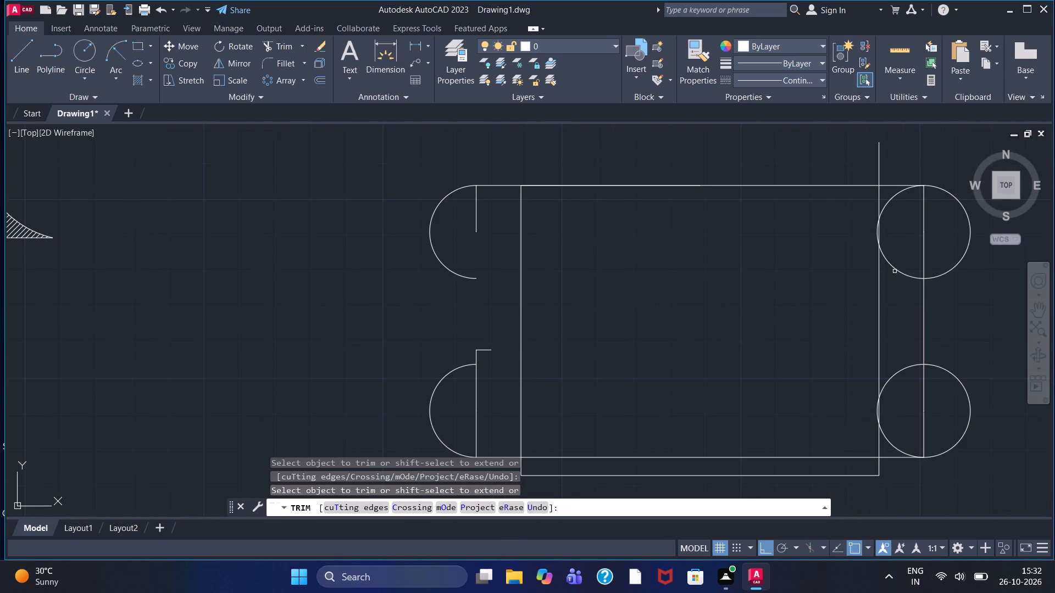
drag(895, 270, 895, 258)
click(889, 202)
drag(901, 362, 892, 450)
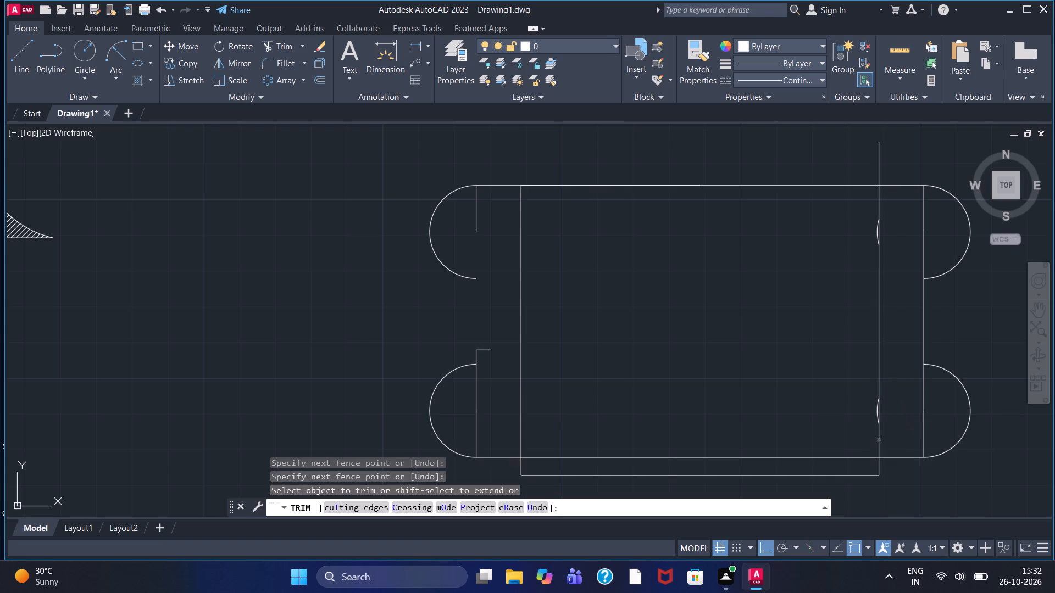
scroll(868, 412, up, 2)
click(884, 413)
middle_drag(847, 318, 829, 446)
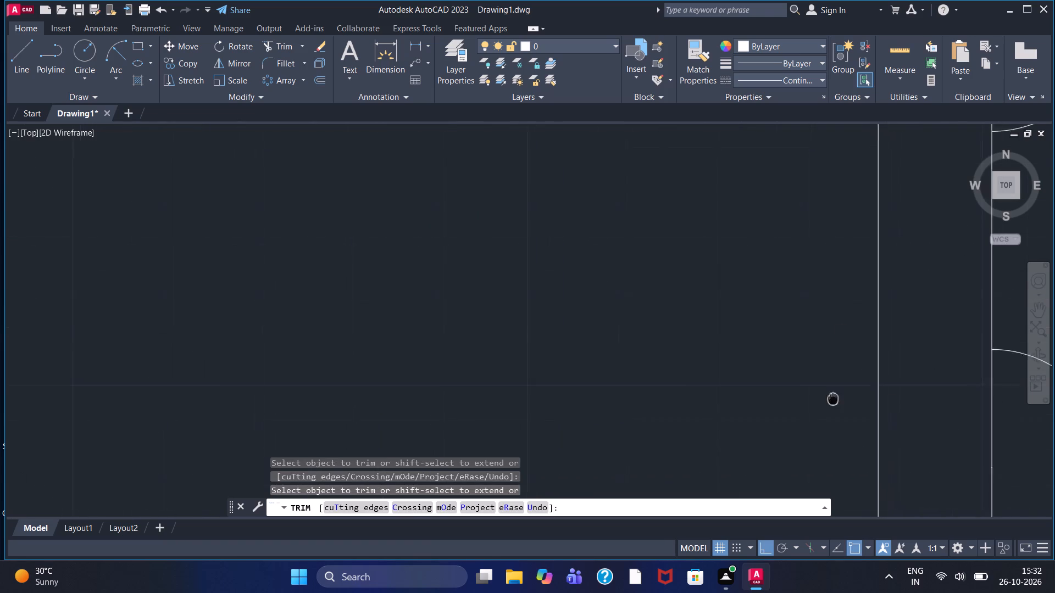
middle_drag(829, 446, 813, 572)
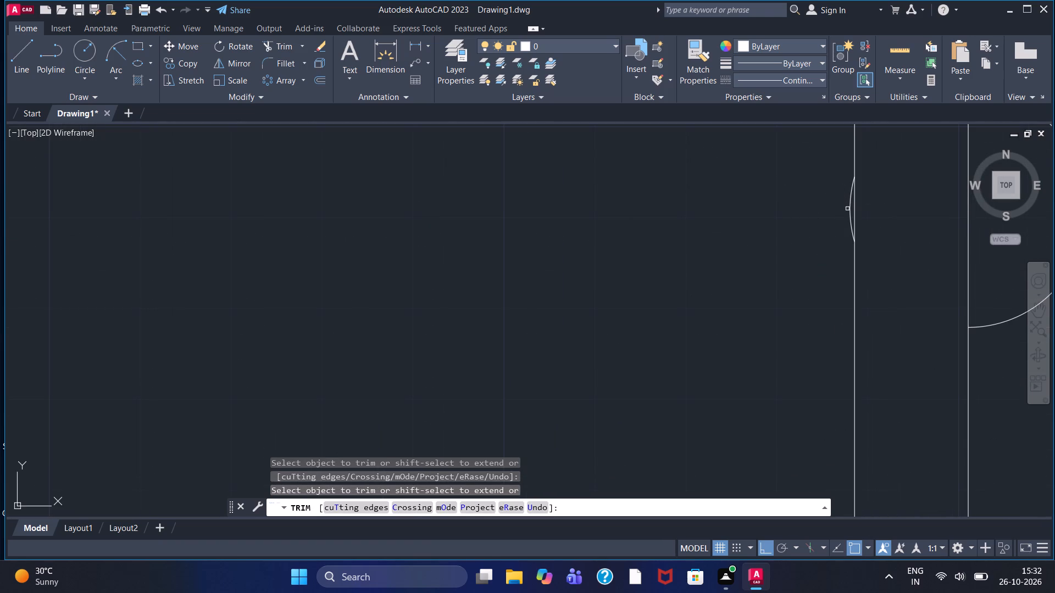
click(849, 211)
Remove the helper lines at the two left-hand arcs, including the short horizontal stub above the lower one.
scroll(848, 217, down, 1)
scroll(798, 270, down, 1)
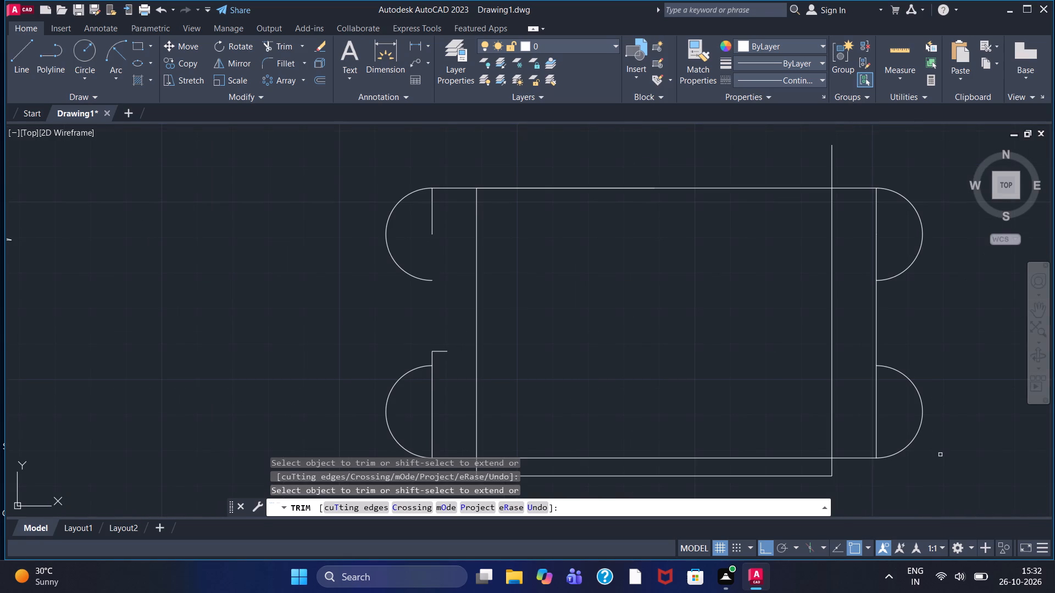
click(440, 351)
click(431, 355)
click(434, 417)
click(432, 401)
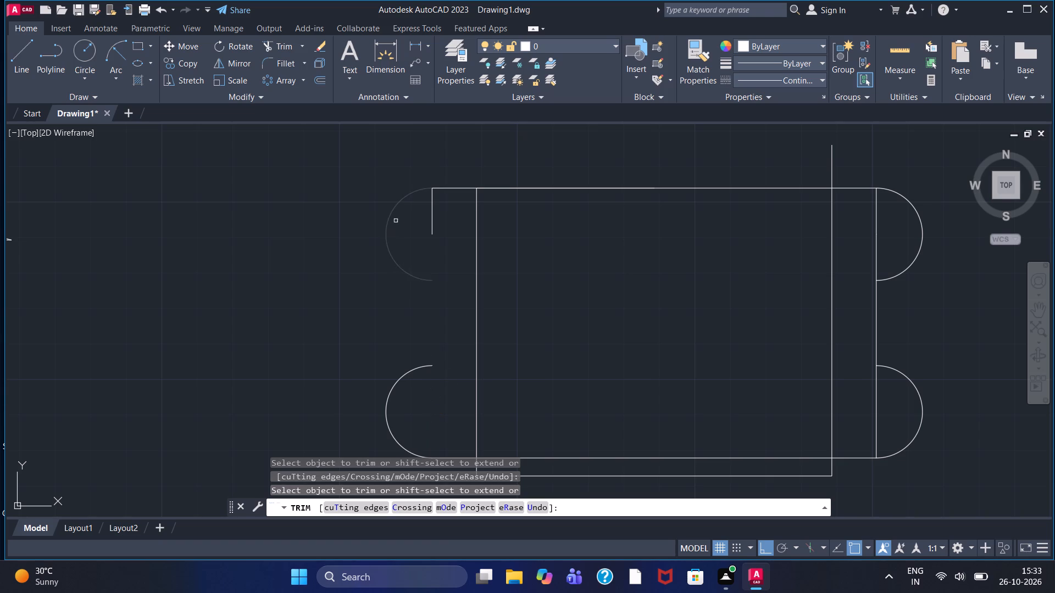
click(432, 226)
Remove all segments of the vertical line running through the centres of the two right-hand arcs.
click(877, 232)
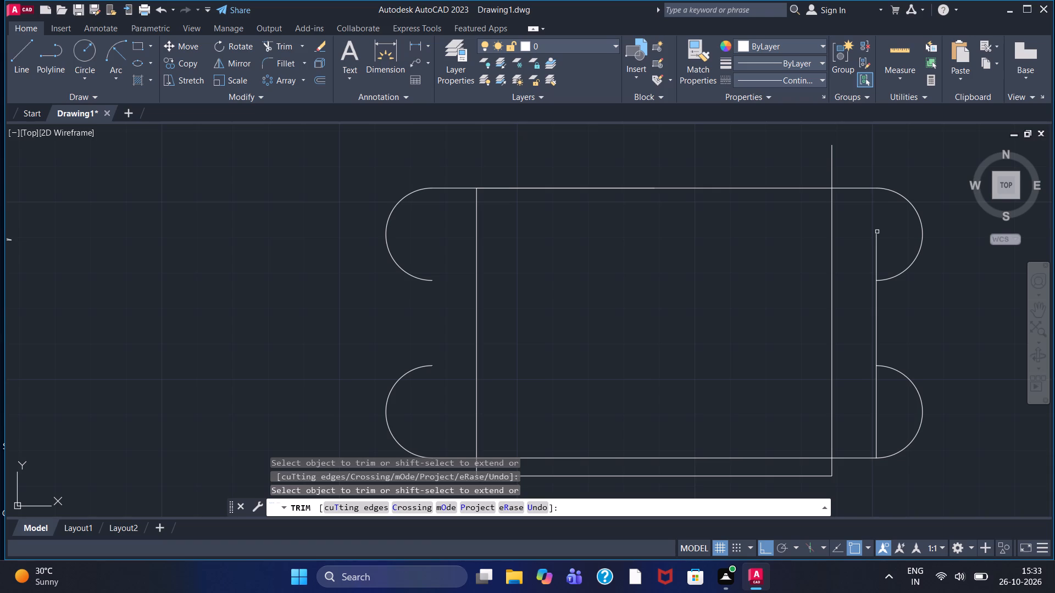
click(877, 259)
click(876, 327)
click(878, 420)
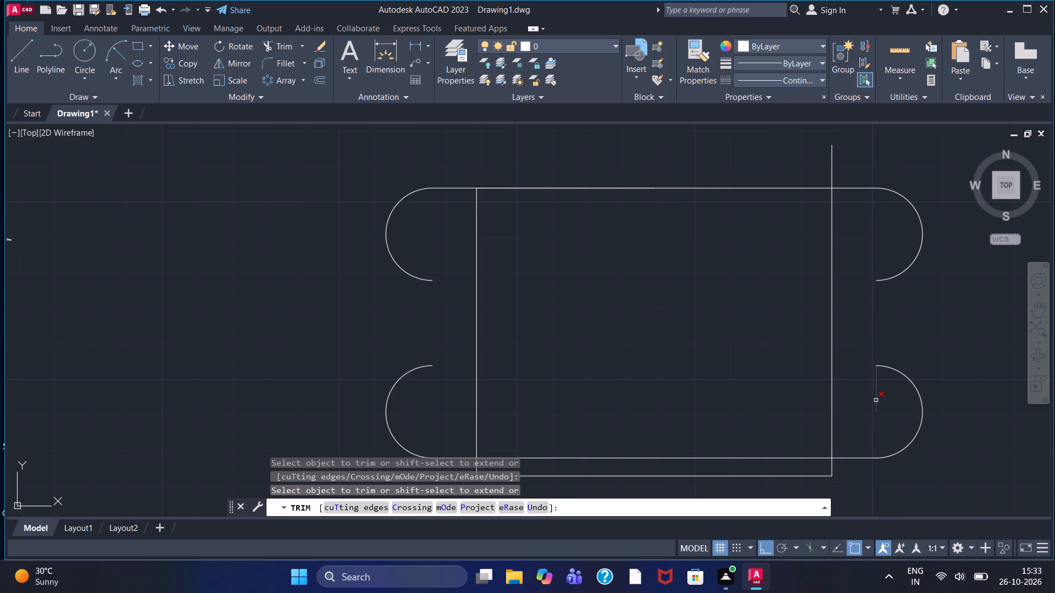
click(876, 400)
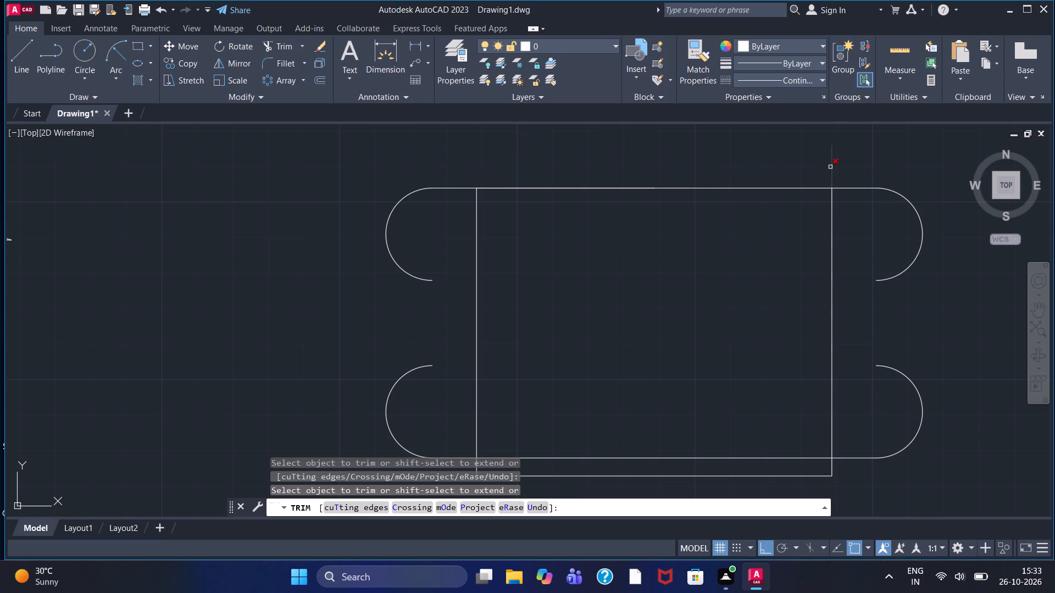
Trim the part of the central section's right vertical edge that extends above the top horizontal line.
click(830, 167)
click(841, 170)
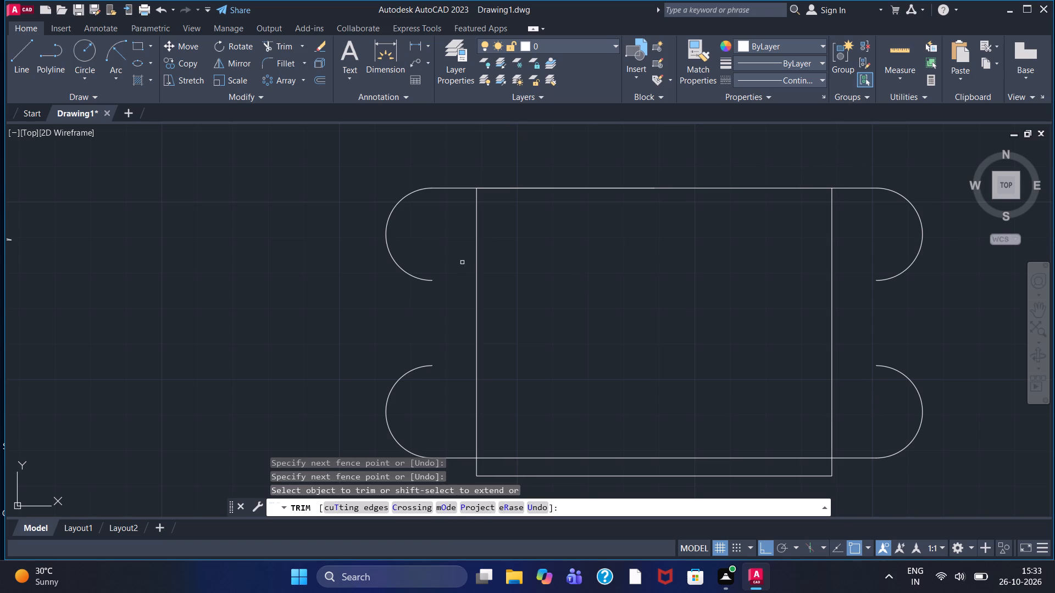
Draw a circle of radius 5 at the centre of each of the two left-hand arcs.
click(86, 43)
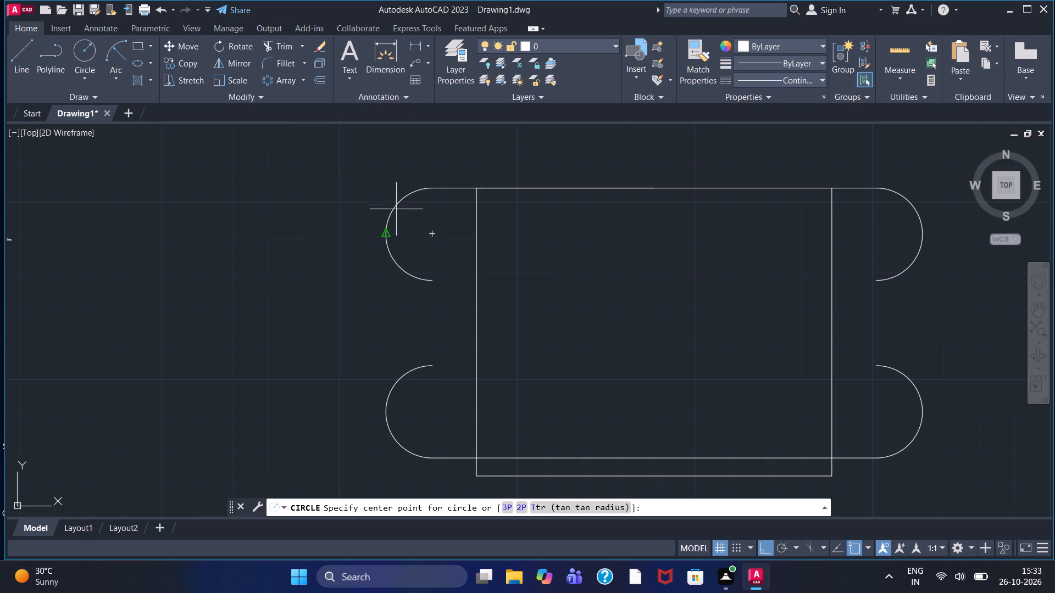
click(434, 236)
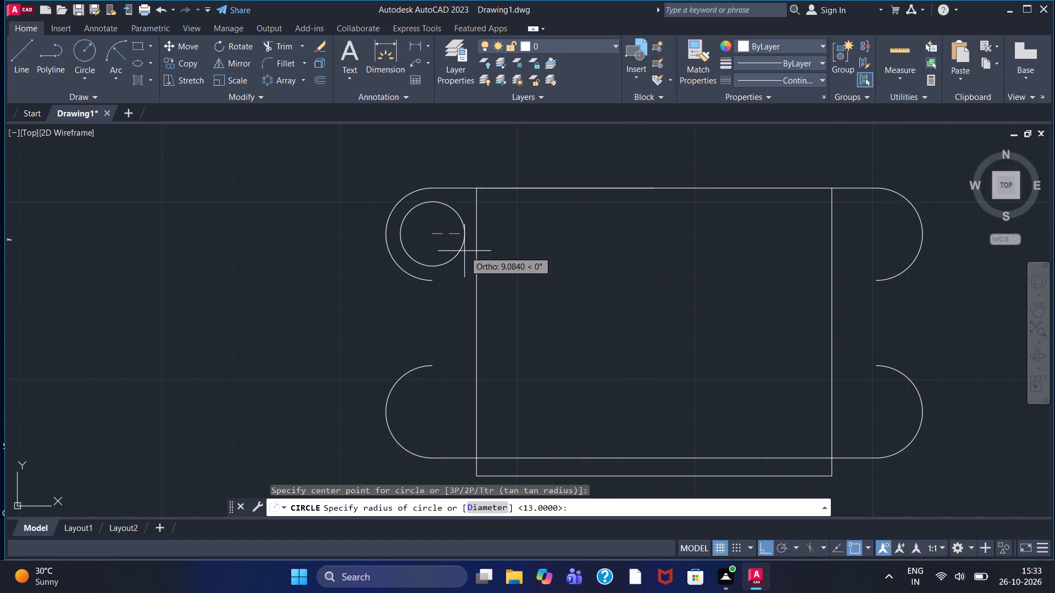
key(5)
key(Return)
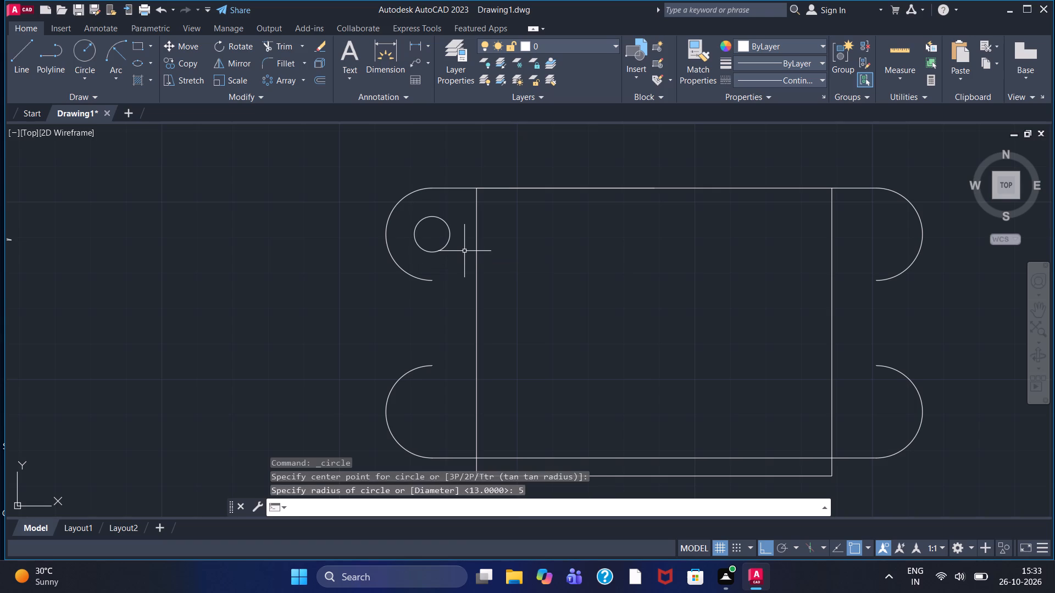
click(90, 48)
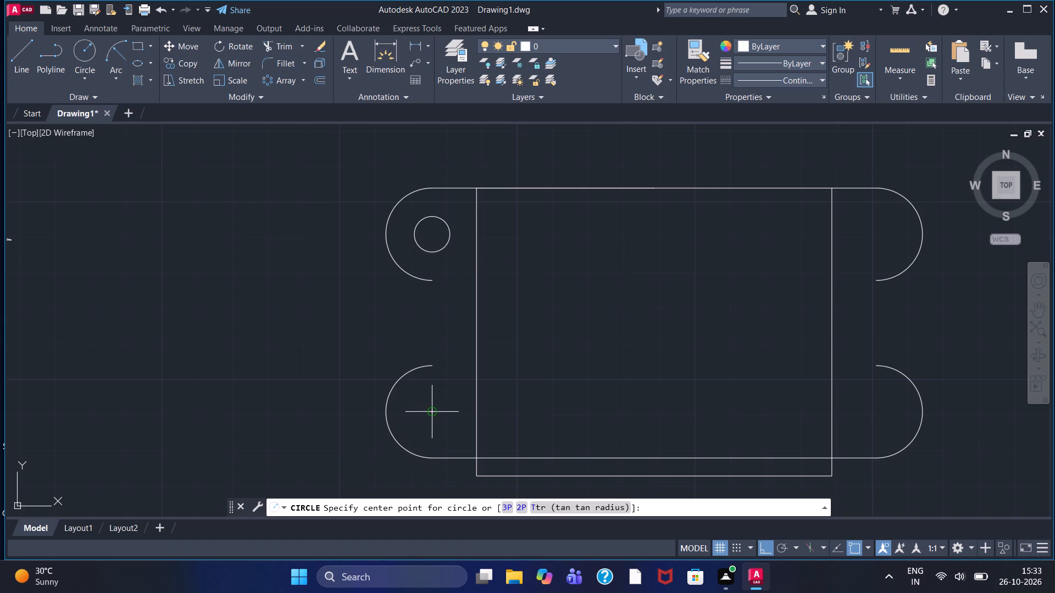
click(436, 412)
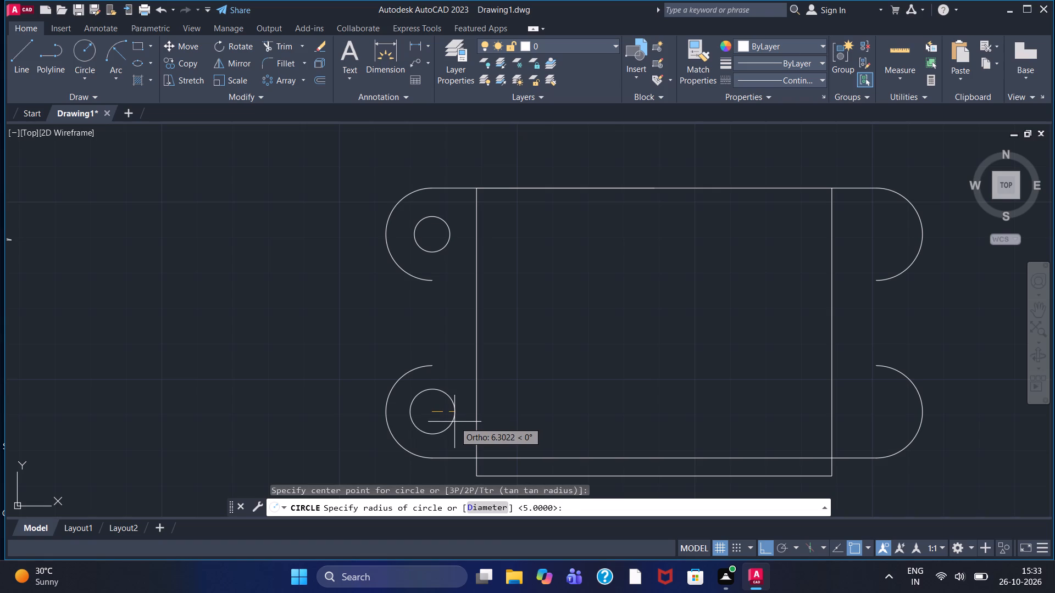
key(5)
key(Return)
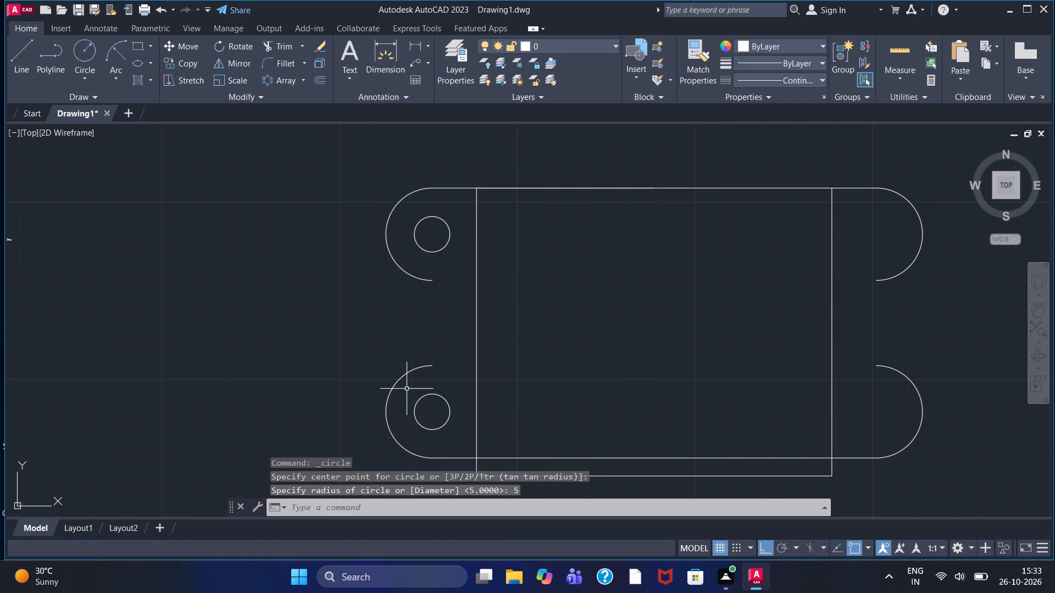
Draw a circle of radius 5 at the centre of each of the two right-hand arcs.
right_click(407, 388)
click(490, 122)
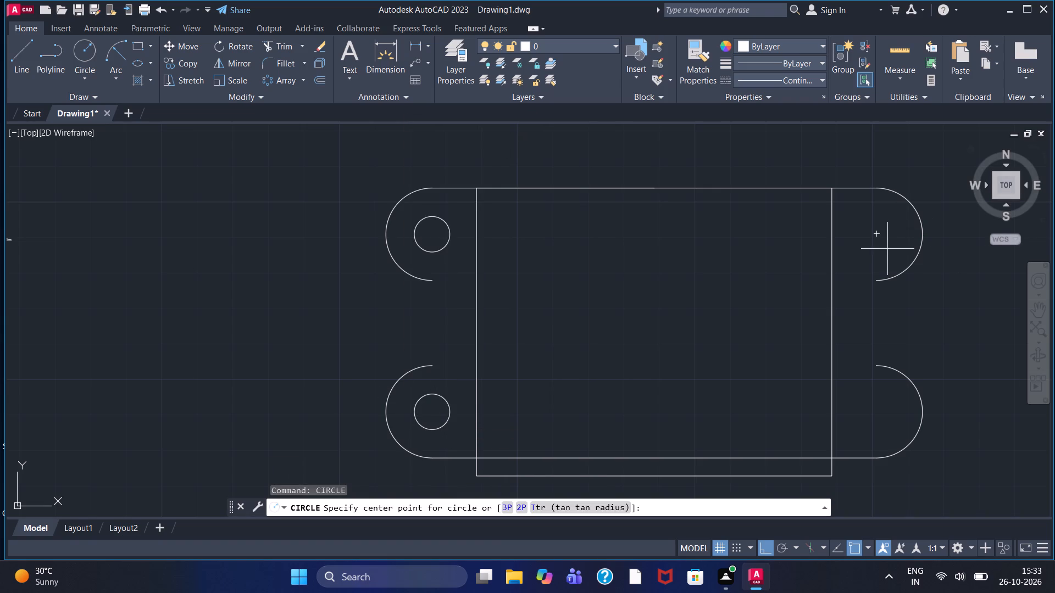
click(879, 234)
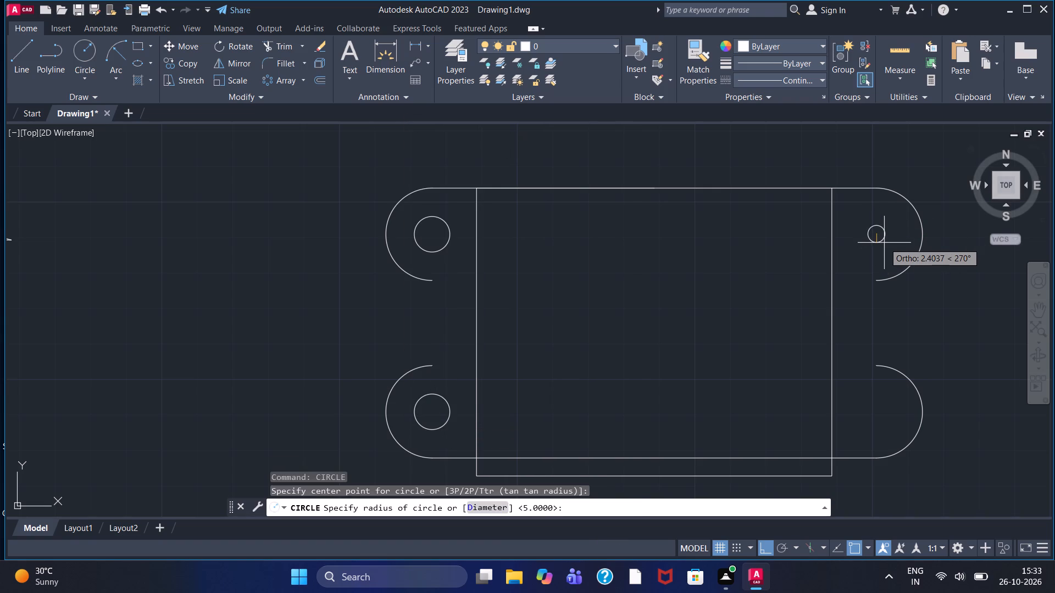
key(5)
key(Return)
right_click(847, 241)
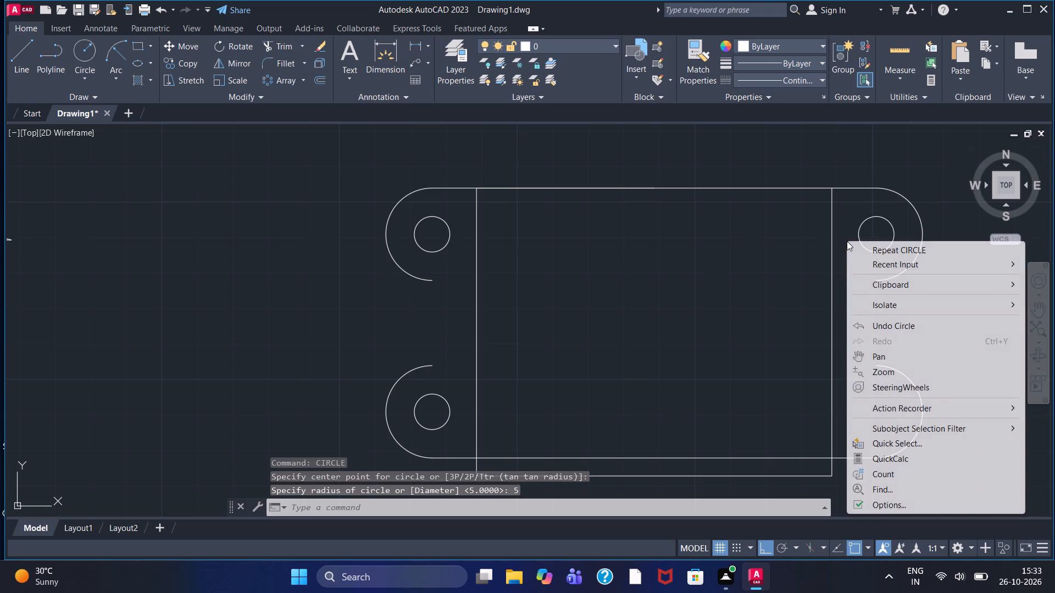
click(865, 251)
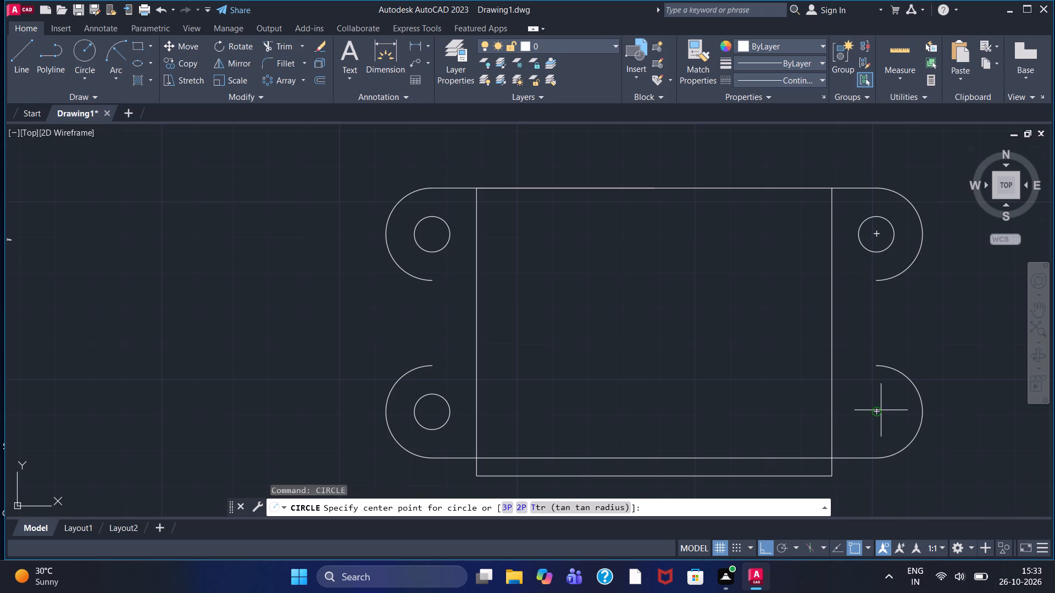
click(876, 413)
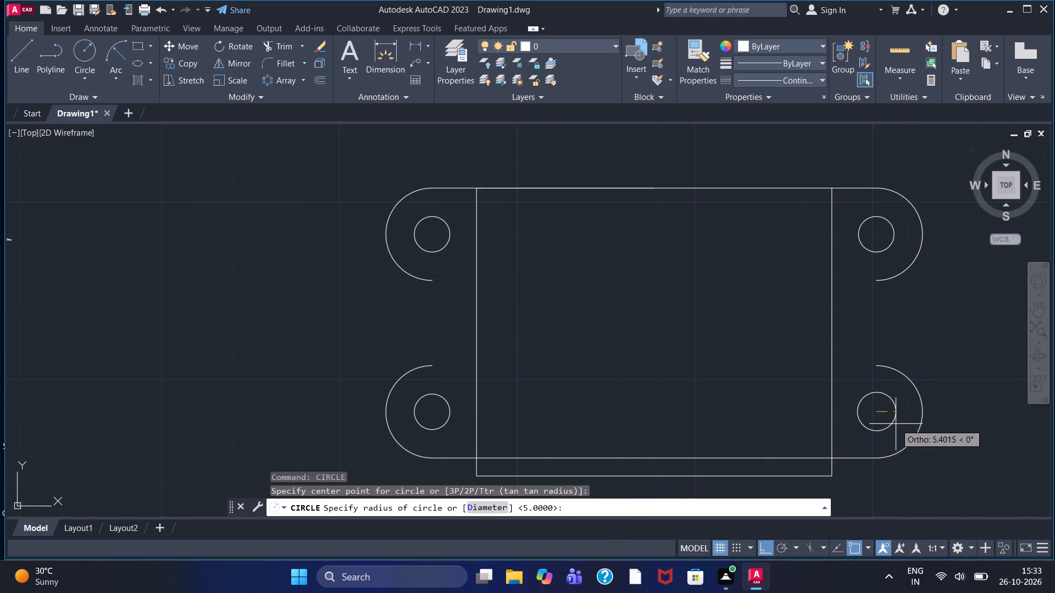
key(5)
key(Return)
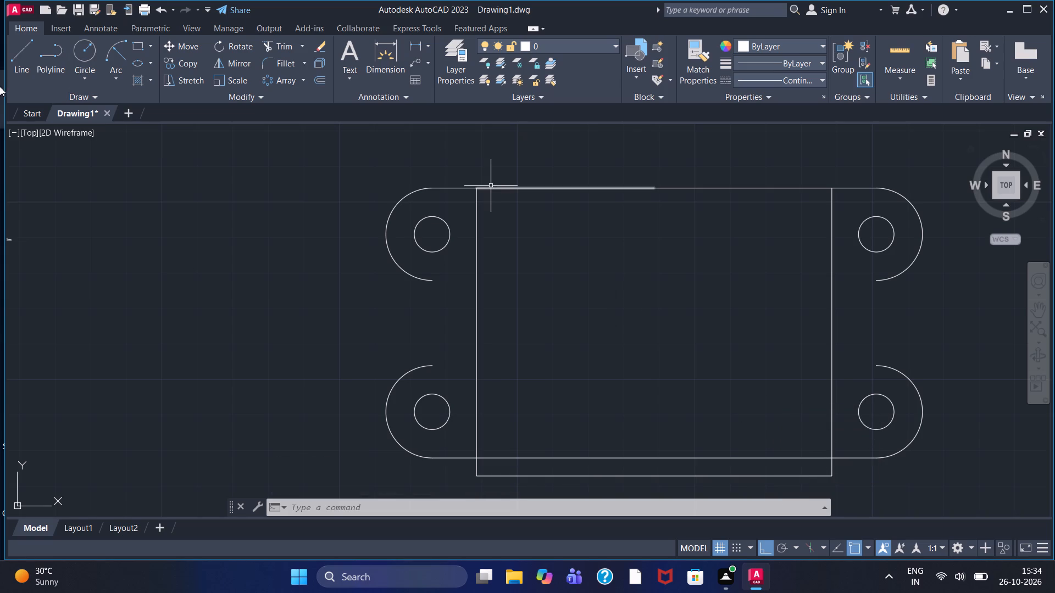
Draw a vertical centre line from the midpoint of the central section's top edge down to the horizontal line joining the lower arcs.
click(18, 64)
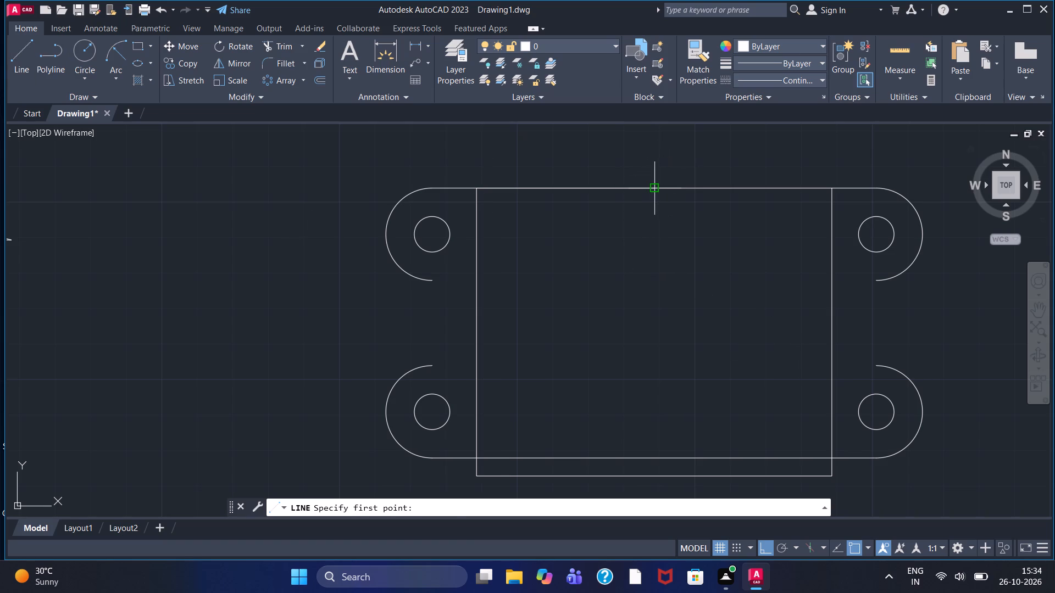
click(656, 187)
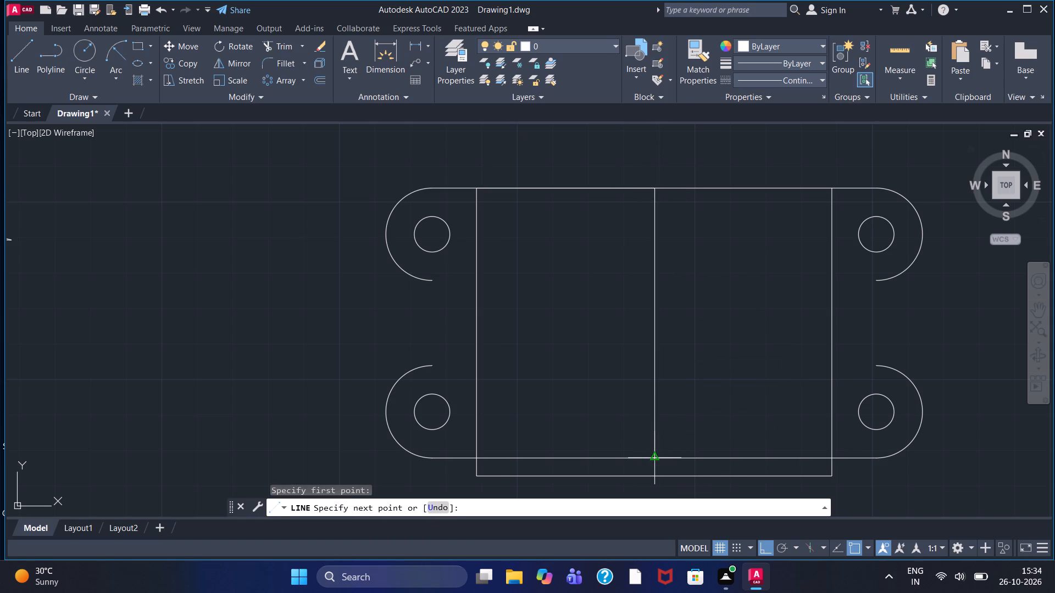
click(658, 462)
right_click(630, 419)
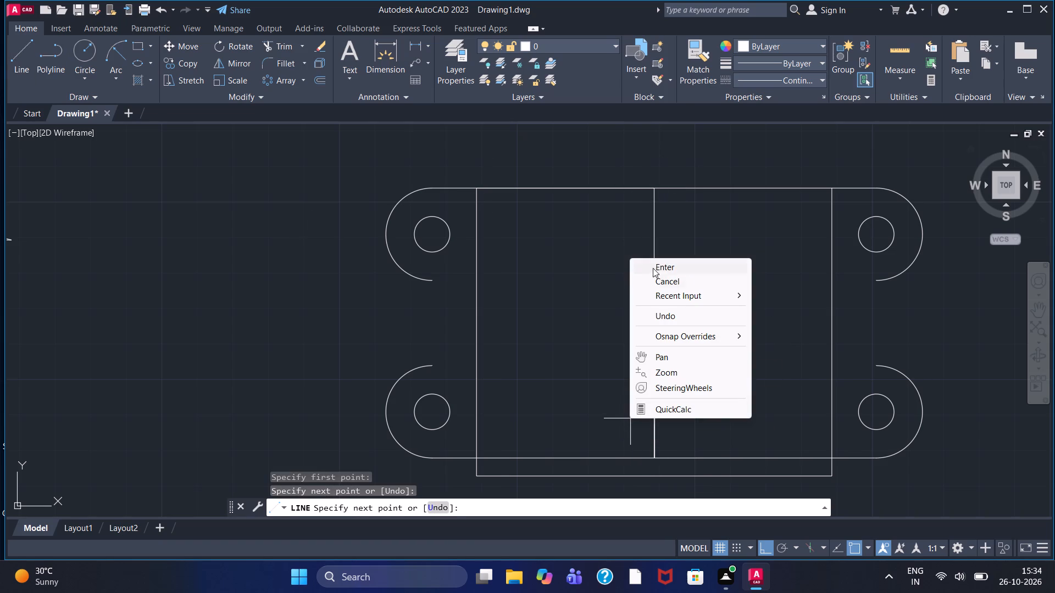
click(667, 266)
Draw a horizontal centre line across the central section between the midpoints of its left and right vertical edges.
click(18, 50)
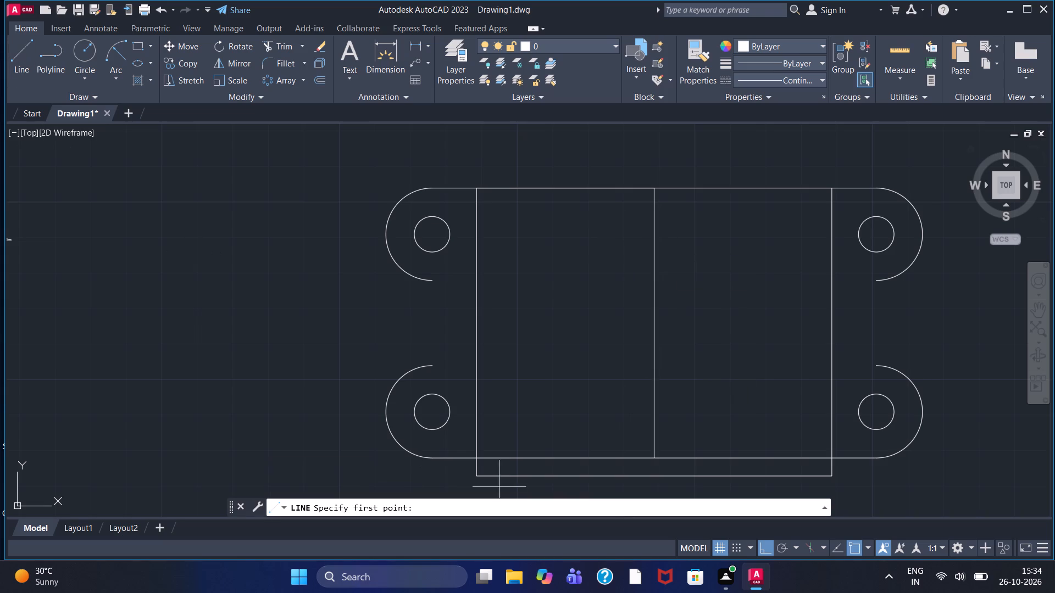
click(480, 333)
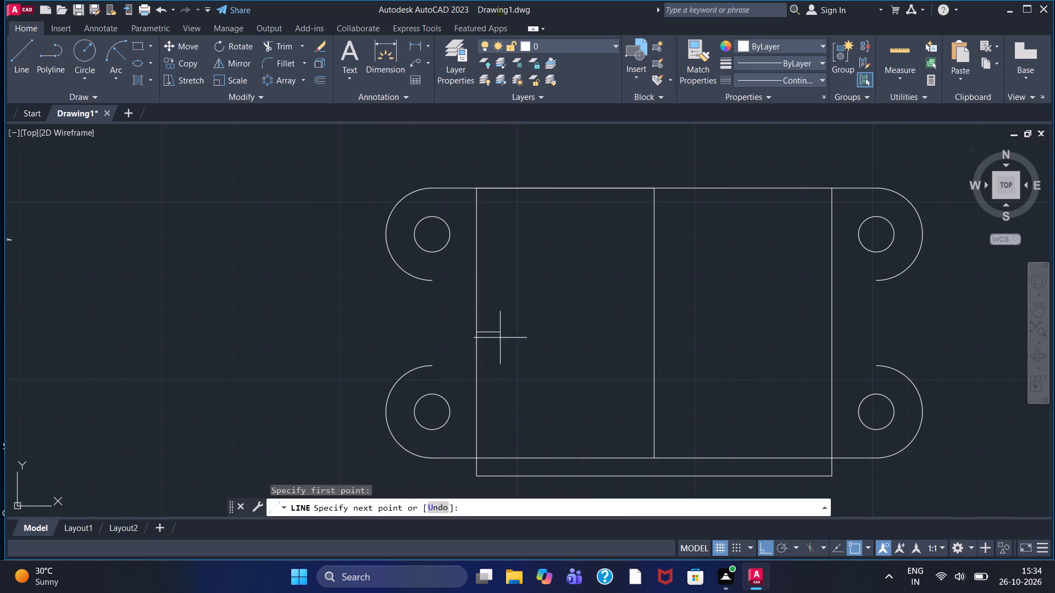
click(834, 334)
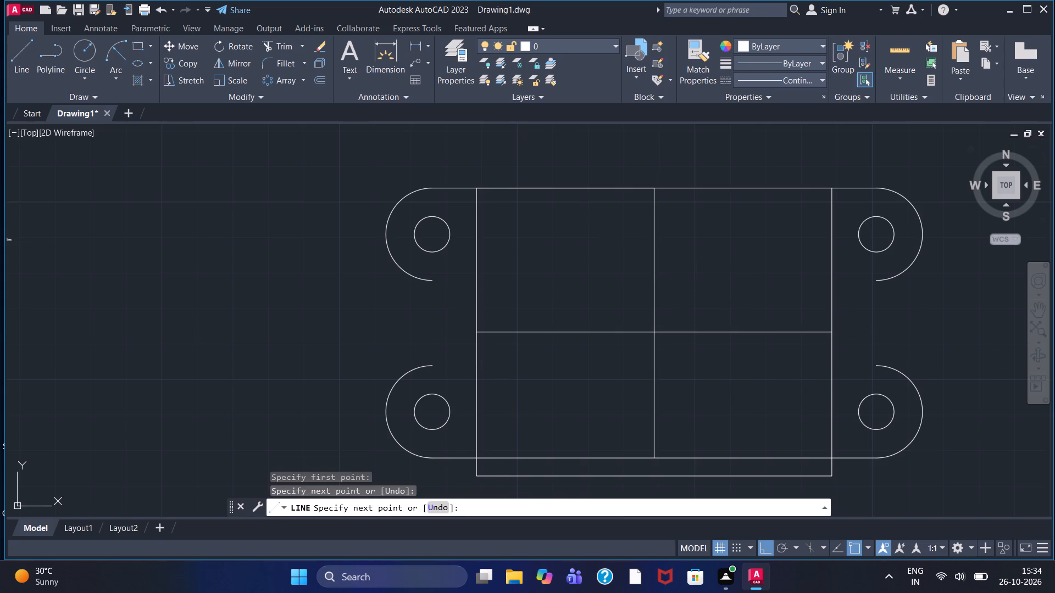
right_click(854, 318)
click(878, 326)
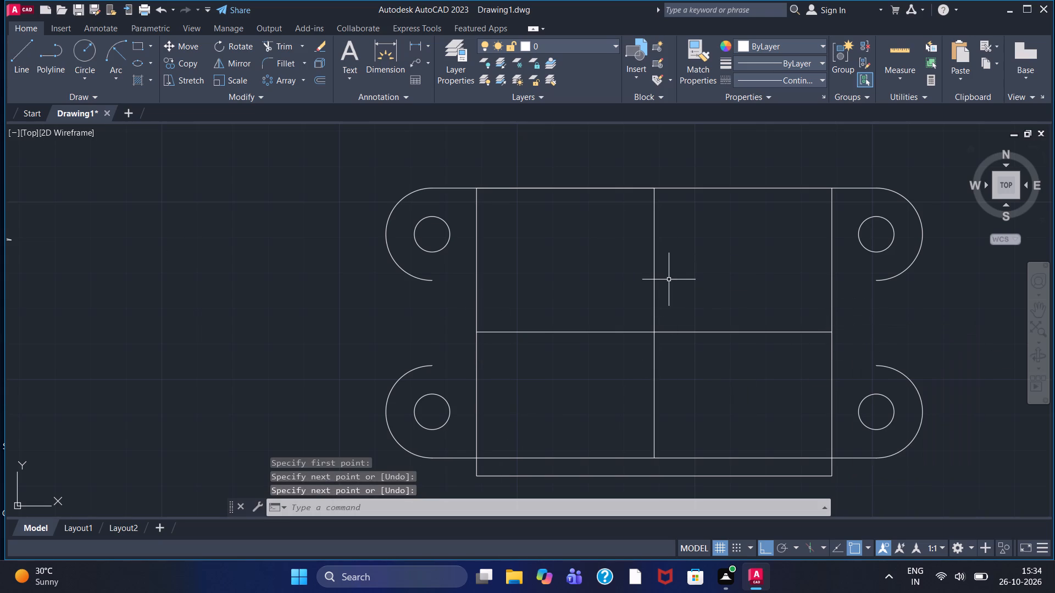
Offset the central section's vertical centre line by 10 to the left and by 10 to the right.
click(323, 81)
click(486, 507)
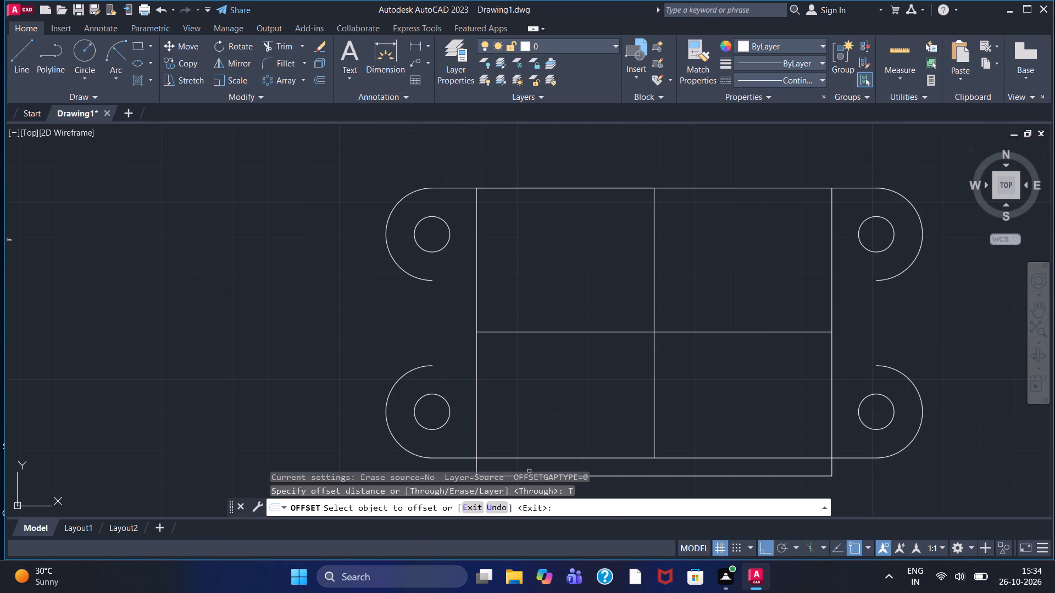
click(654, 310)
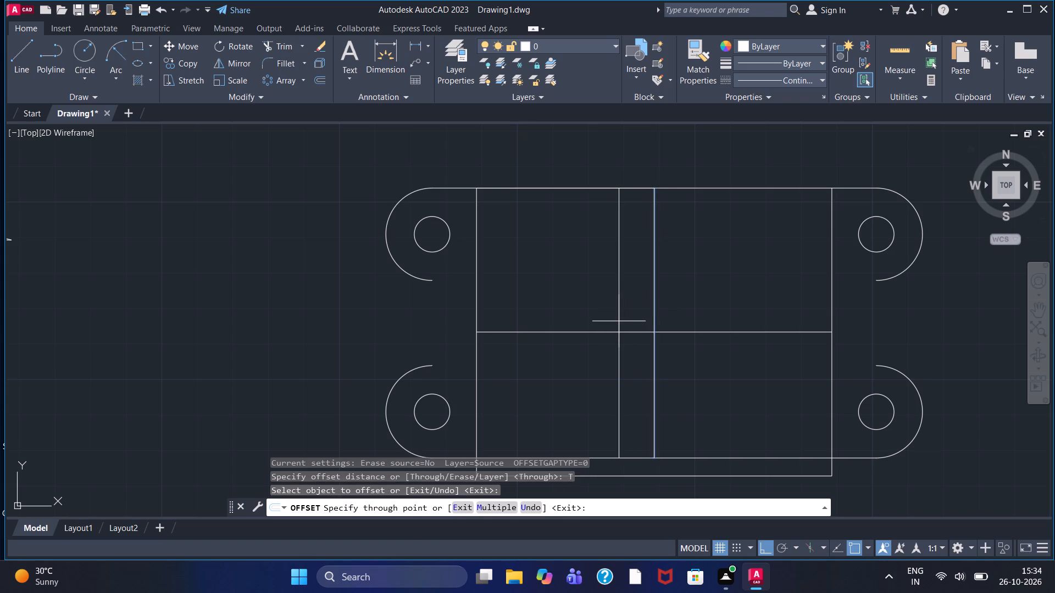
scroll(641, 317, up, 2)
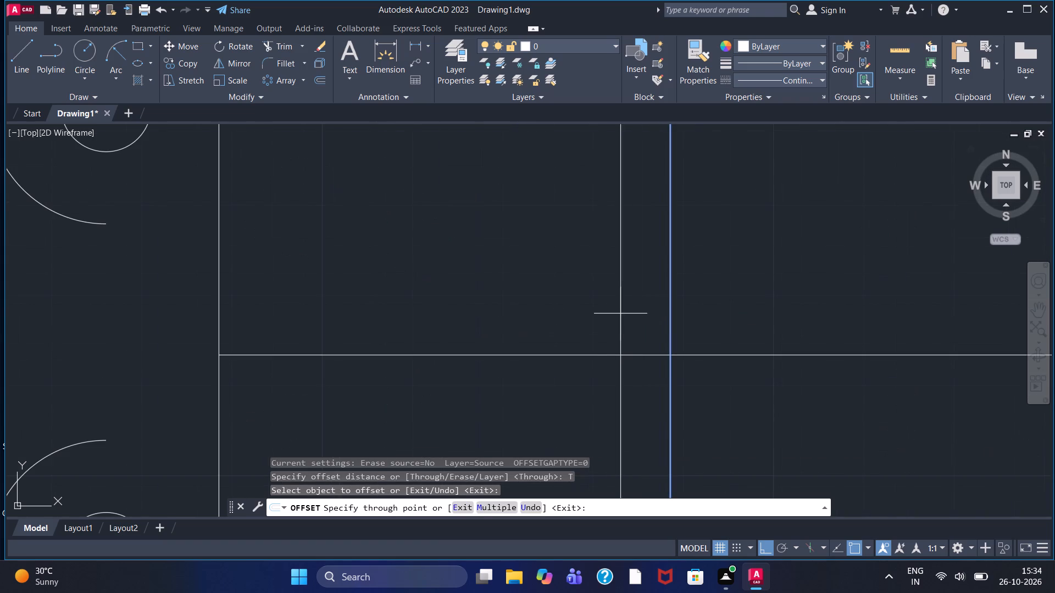
text(10)
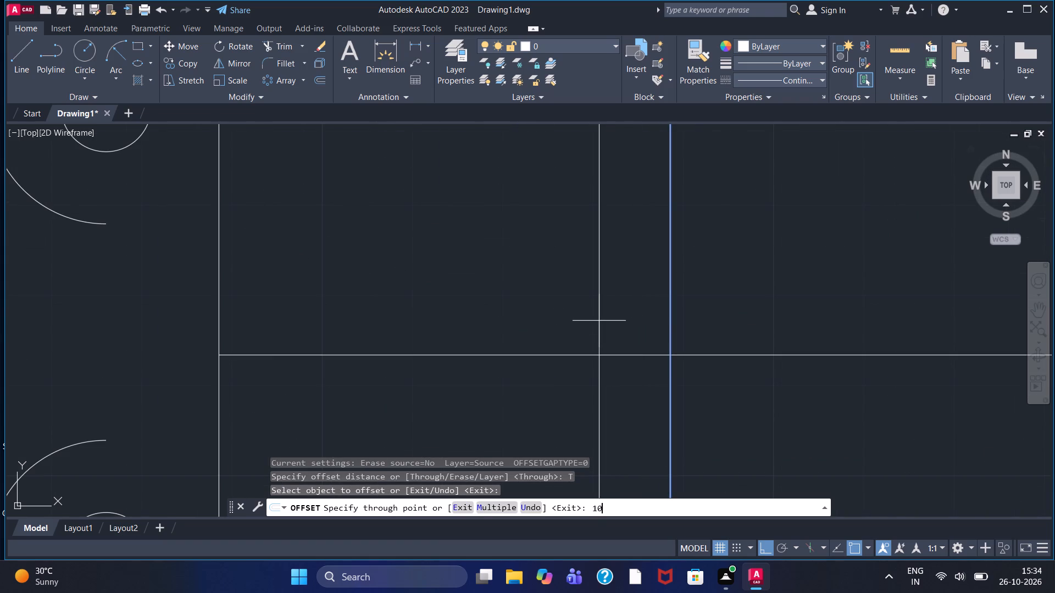
key(Return)
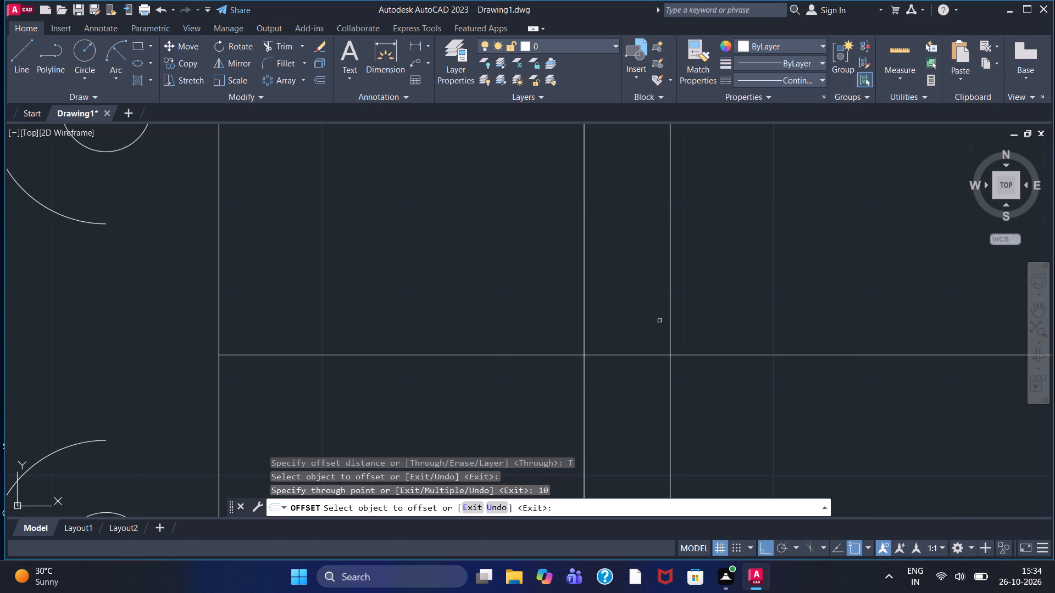
click(673, 334)
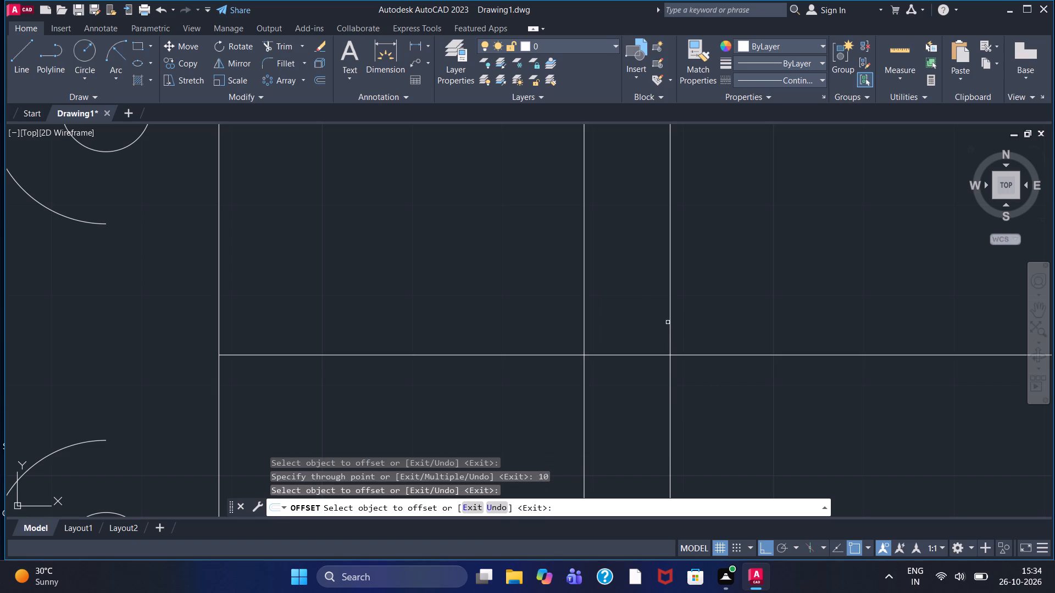
click(672, 319)
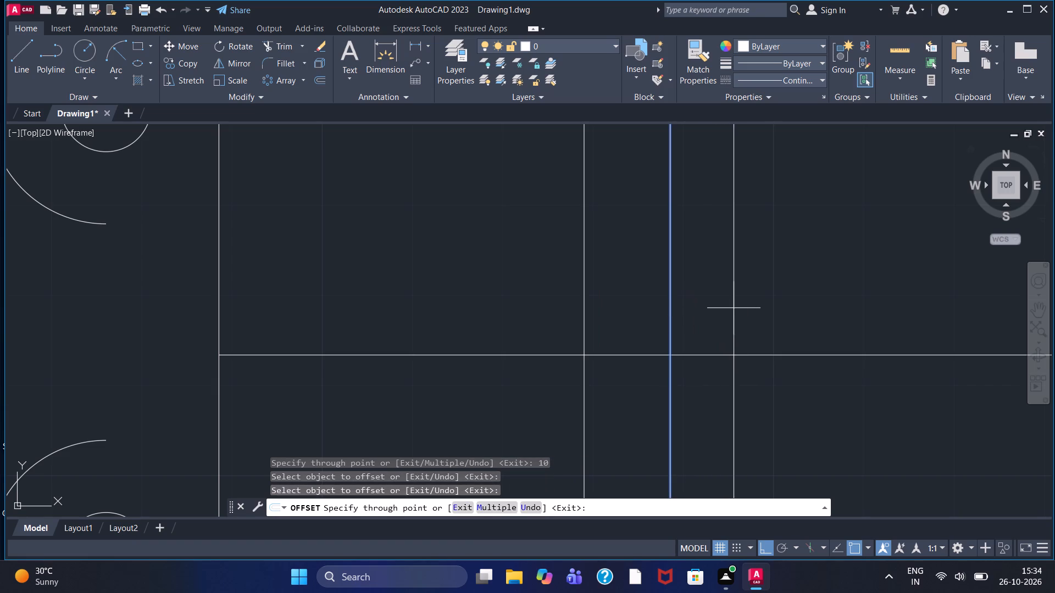
text(10)
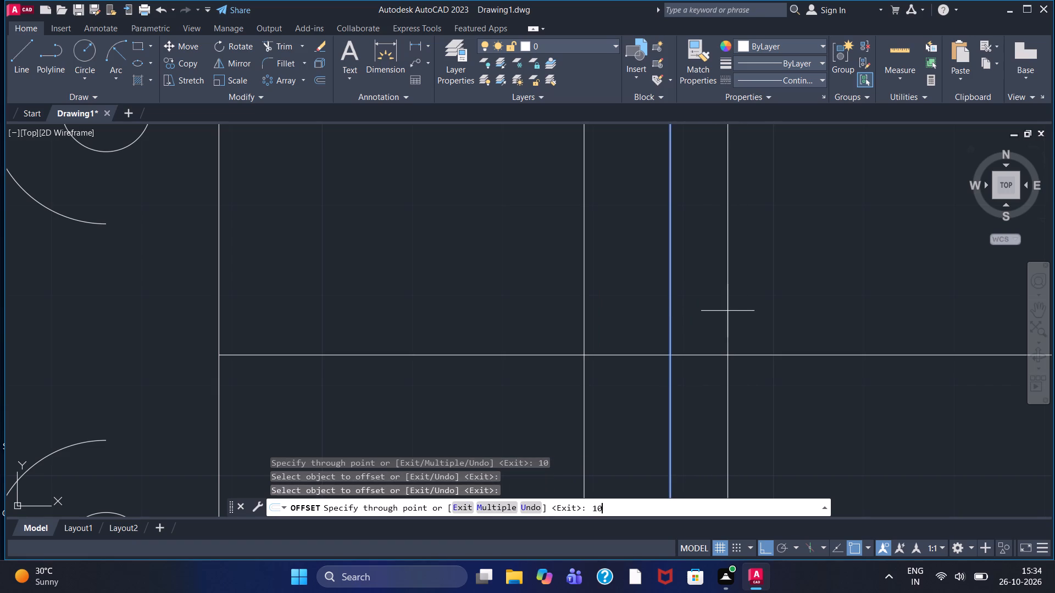
key(Return)
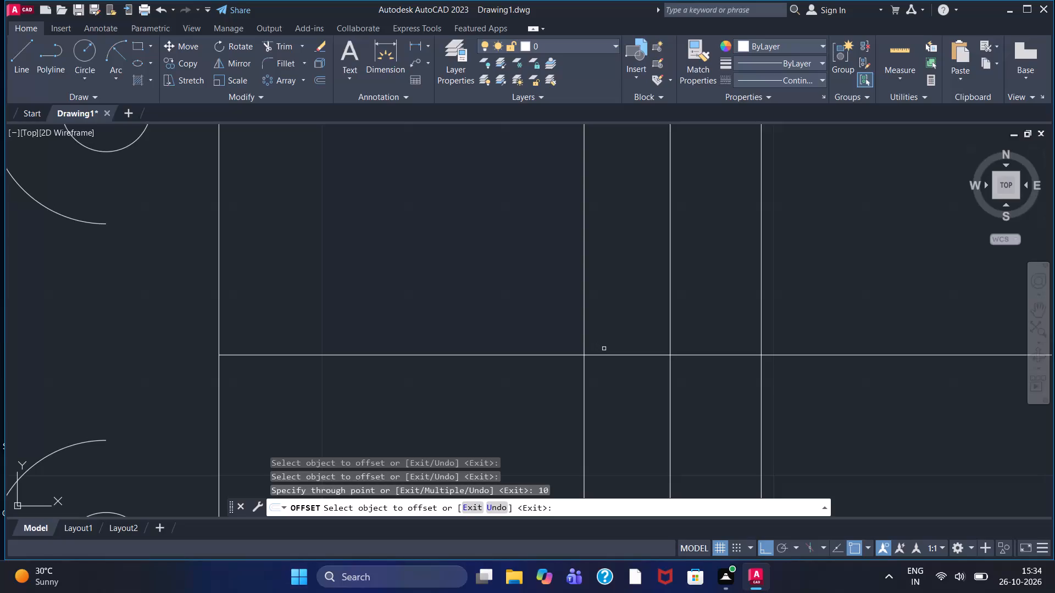
Offset the central section's horizontal centre line by 10 above and by 10 below.
drag(609, 355, 605, 347)
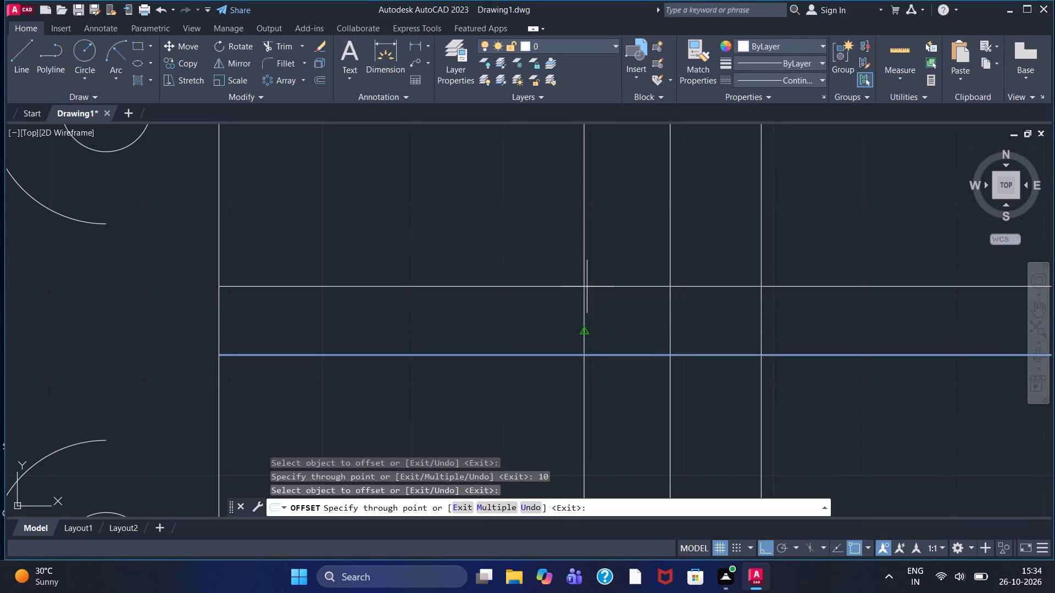
text(10)
key(Return)
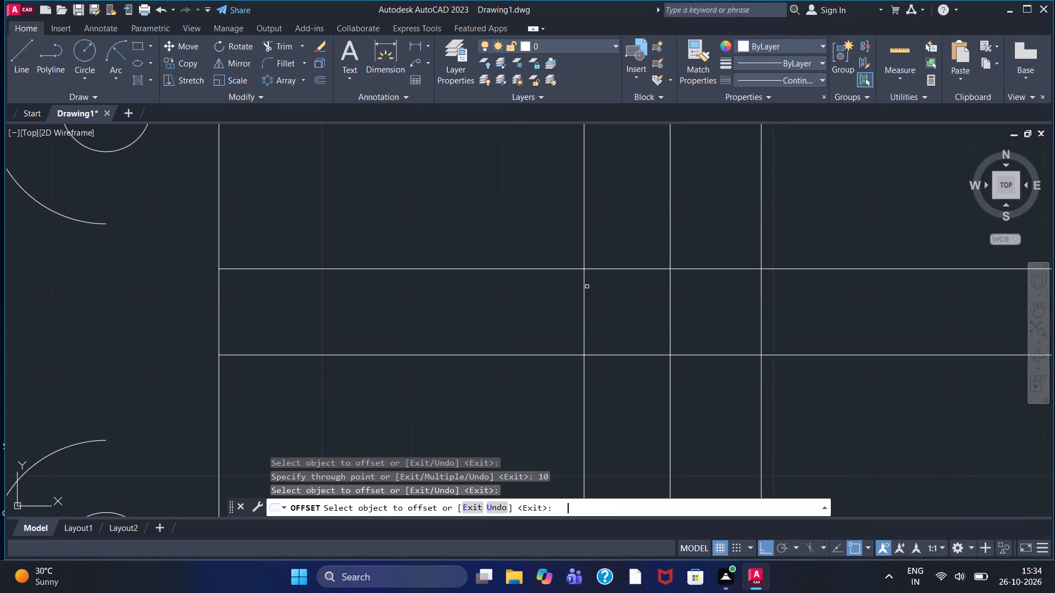
click(609, 355)
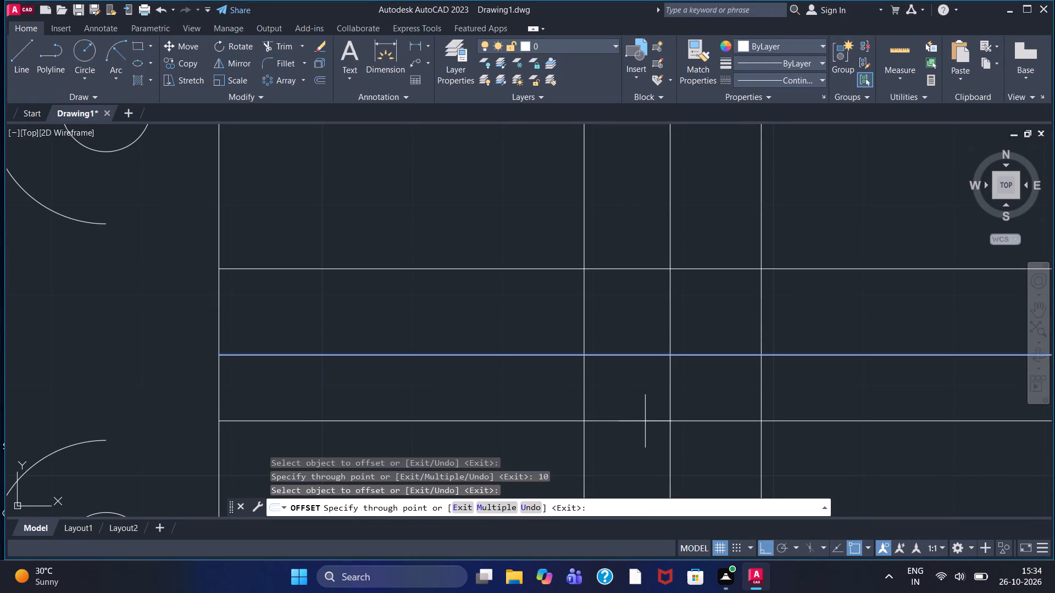
text(10)
key(Return)
scroll(659, 450, down, 1)
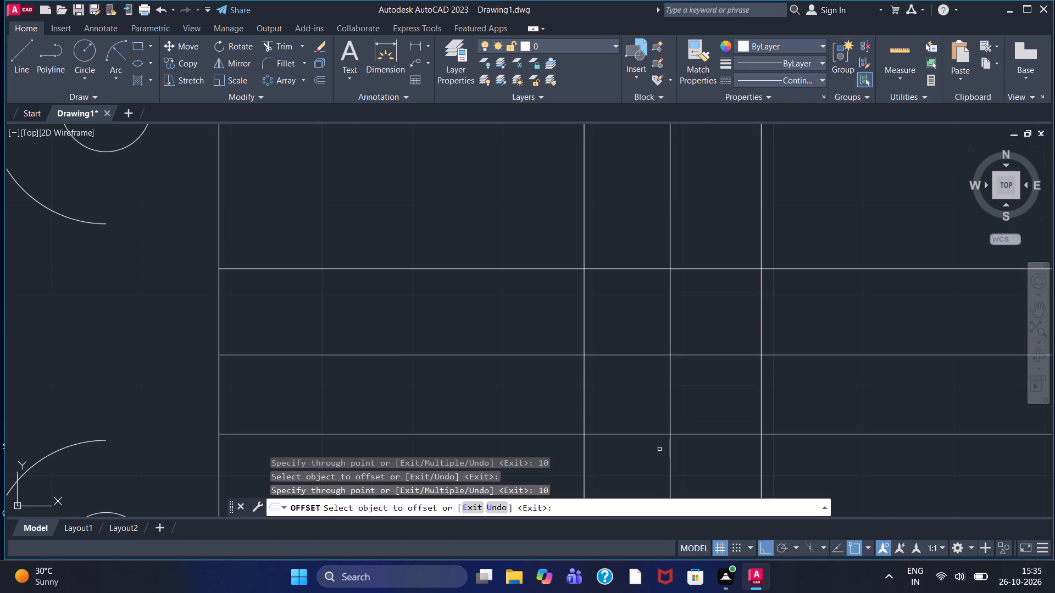
scroll(659, 450, down, 1)
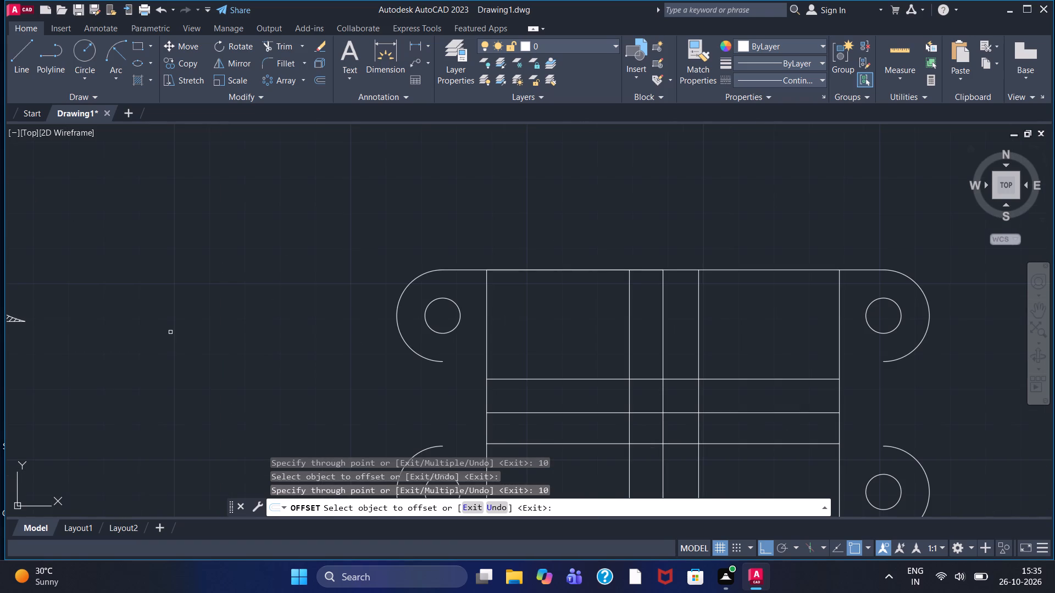
key(Escape)
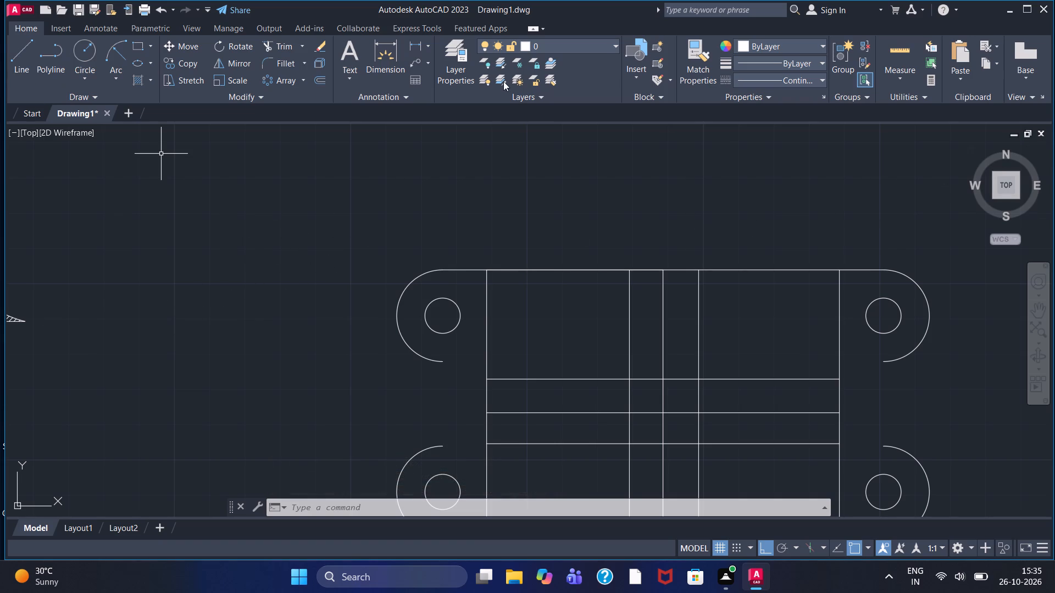
Offset the two vertical lines flanking the vertical centre line inward by 5 each.
right_click(320, 81)
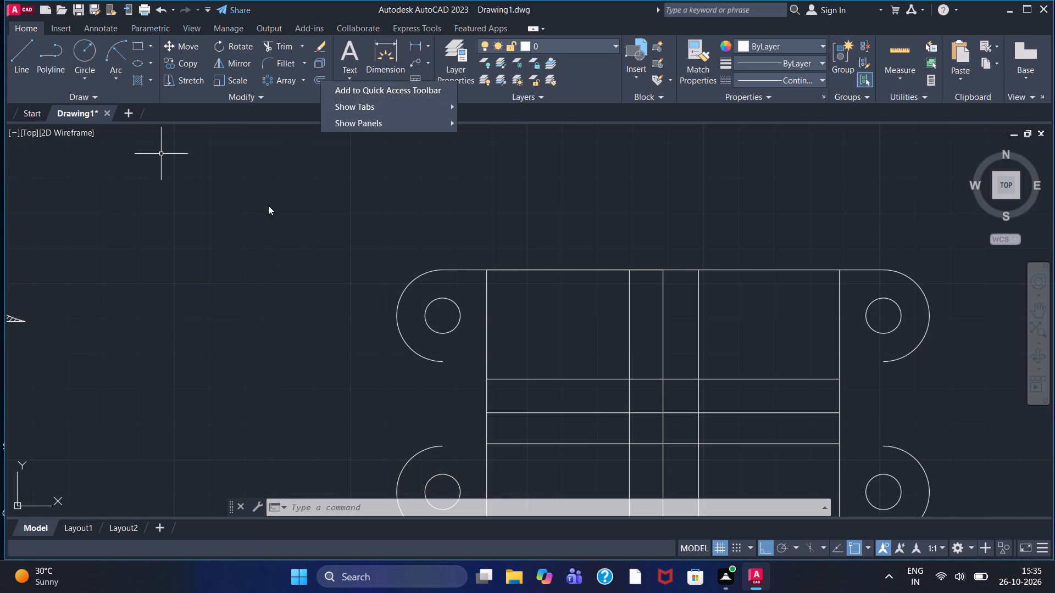
click(268, 205)
right_click(266, 200)
click(307, 212)
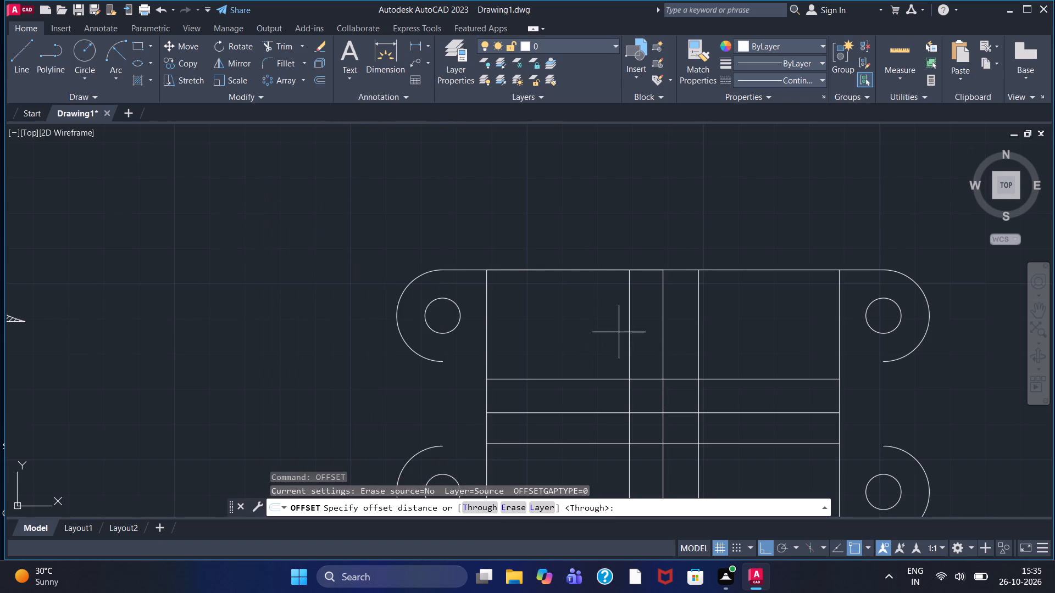
scroll(624, 361, up, 3)
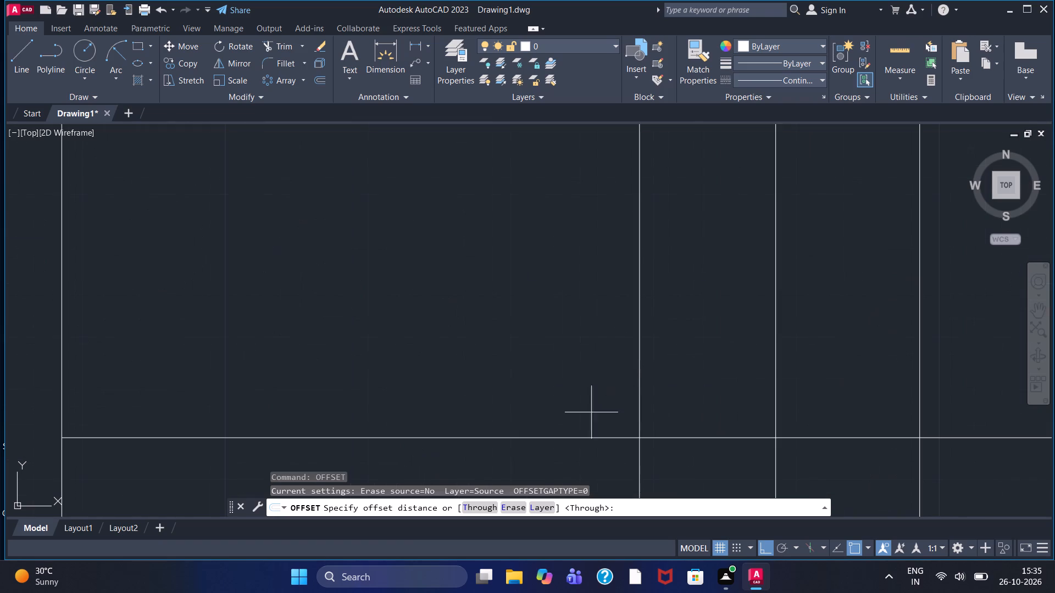
click(487, 505)
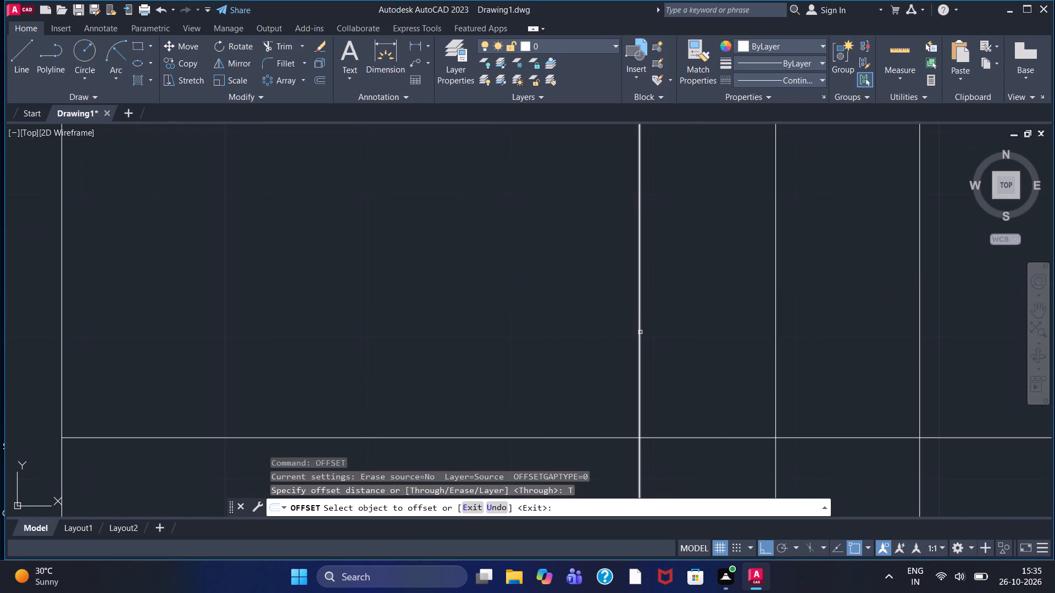
click(640, 332)
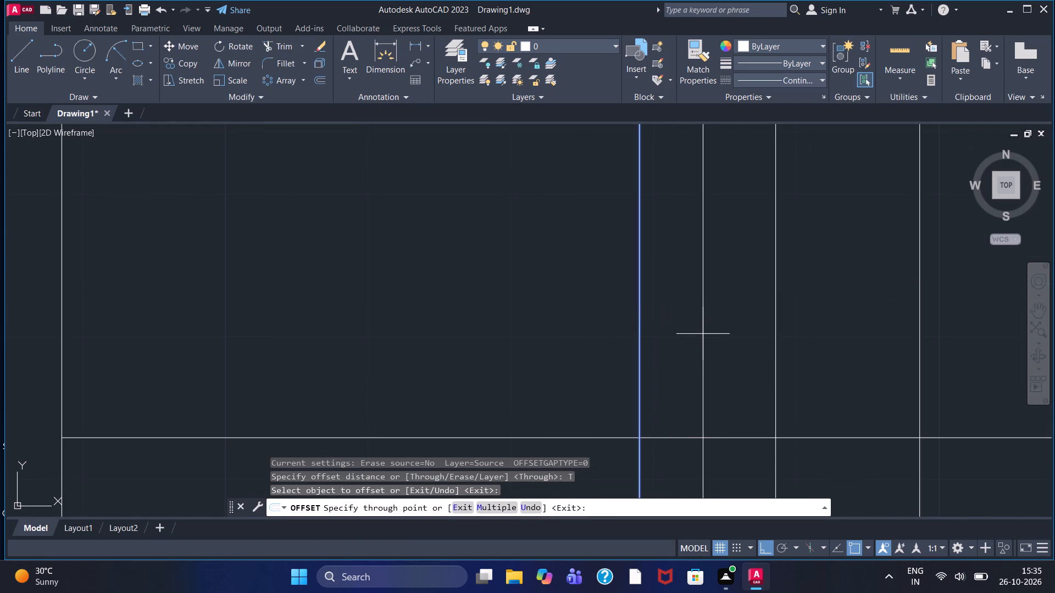
key(5)
key(Return)
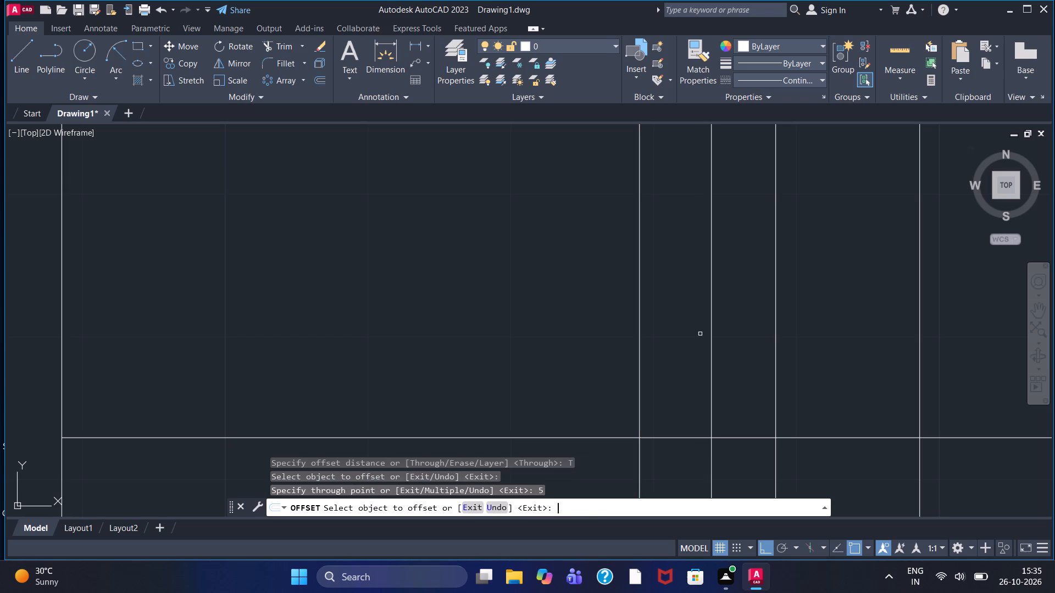
scroll(804, 343, down, 1)
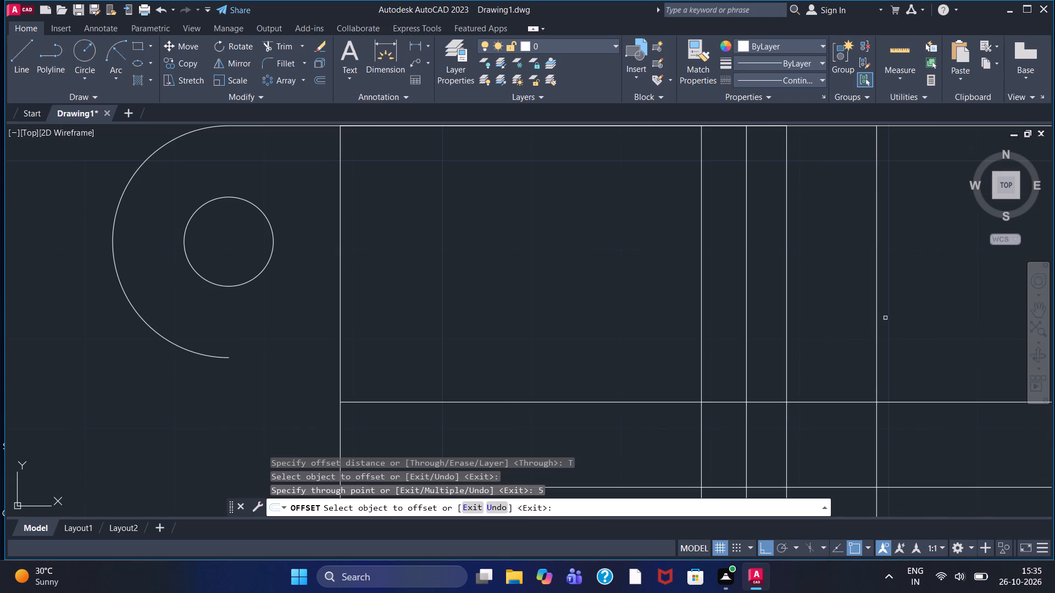
click(876, 323)
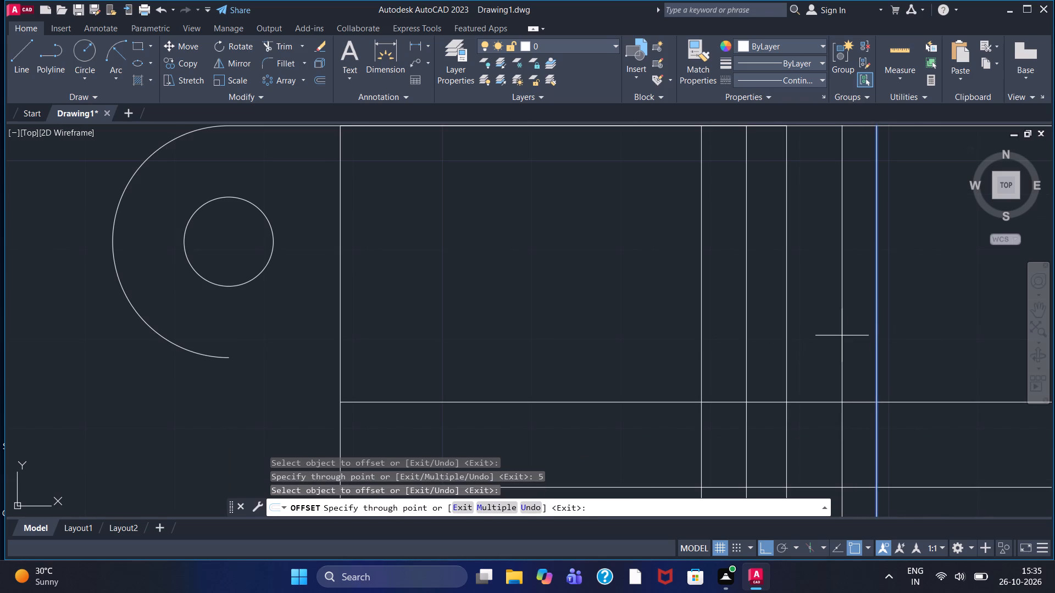
key(5)
key(Return)
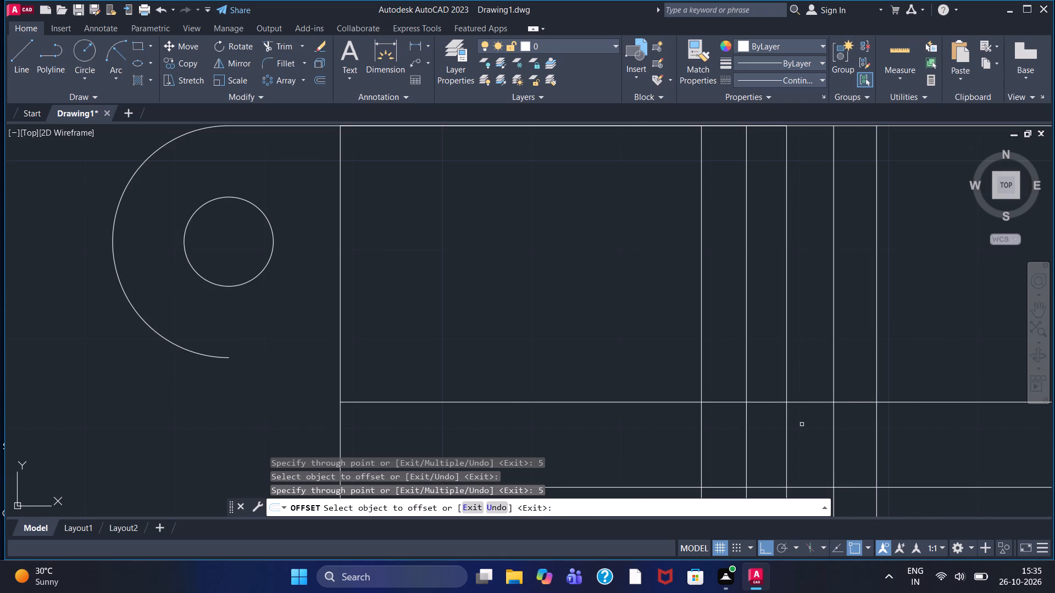
Offset the two outer horizontal lines flanking the horizontal centre line inward by 5 each.
middle_drag(802, 424, 718, 282)
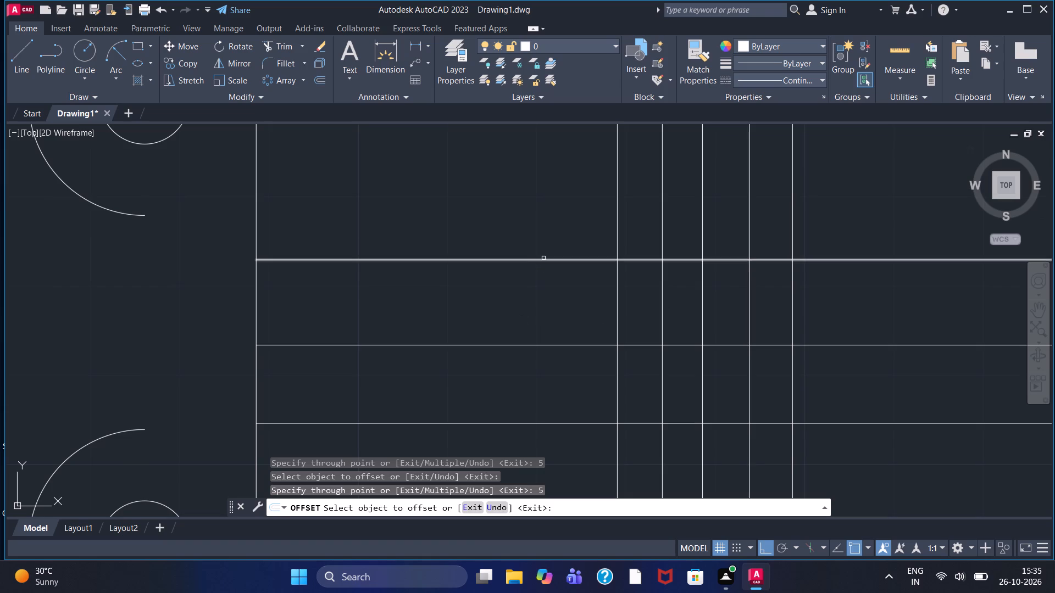
click(545, 258)
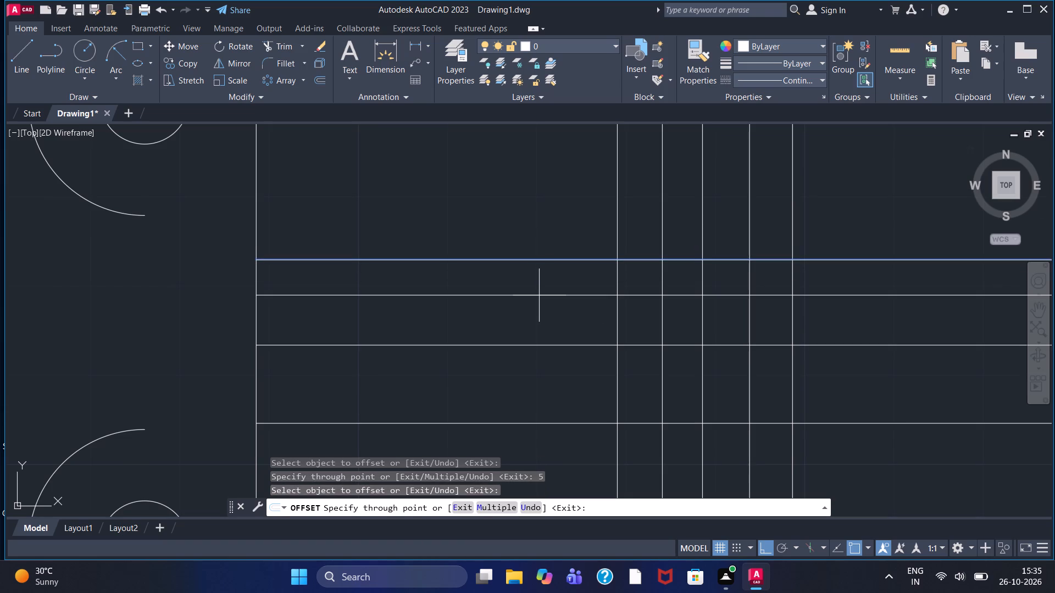
key(5)
key(Return)
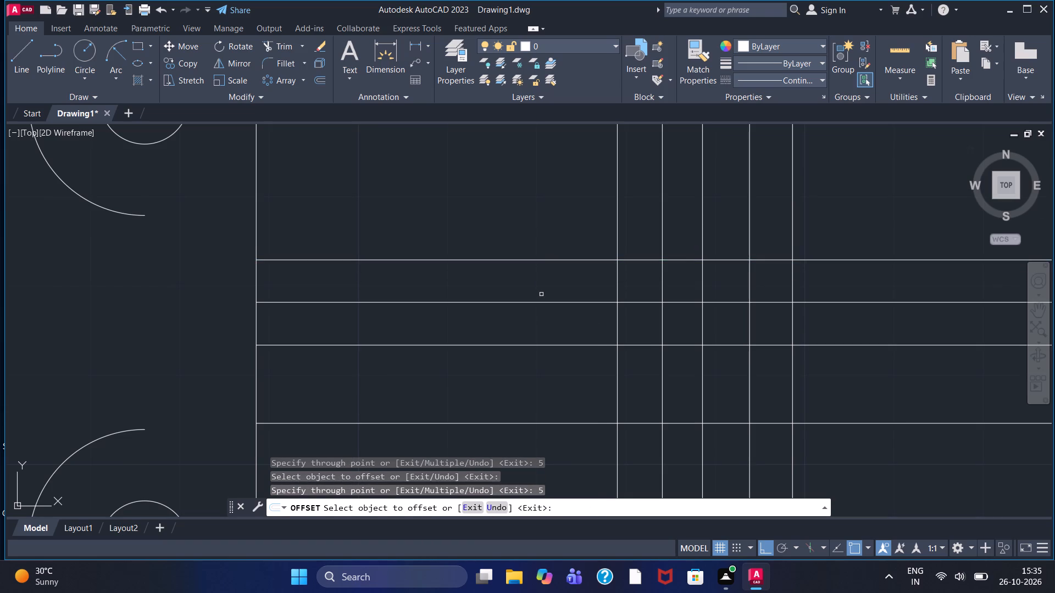
scroll(563, 418, down, 1)
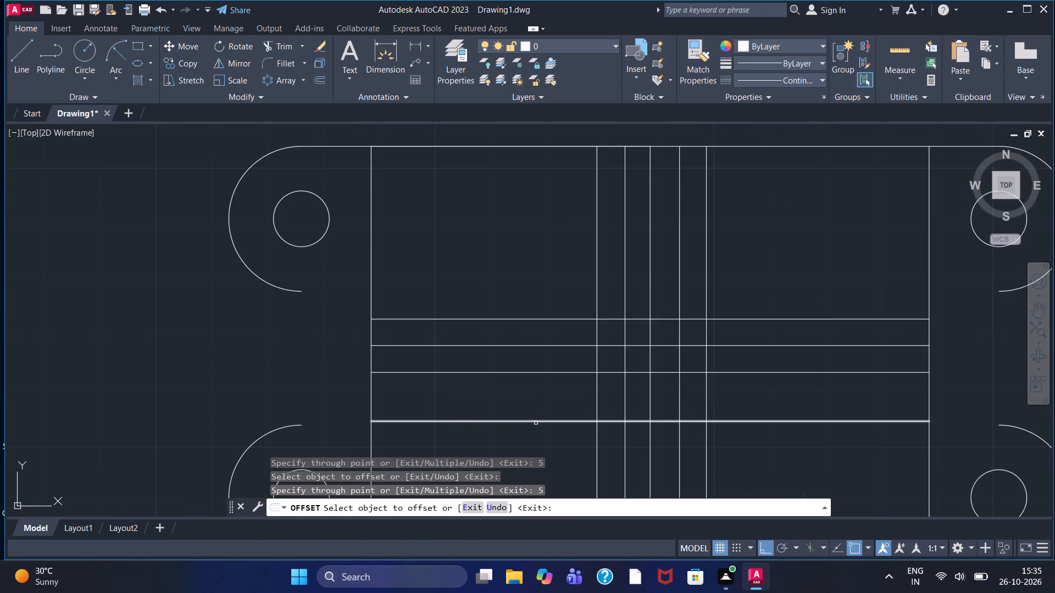
click(543, 421)
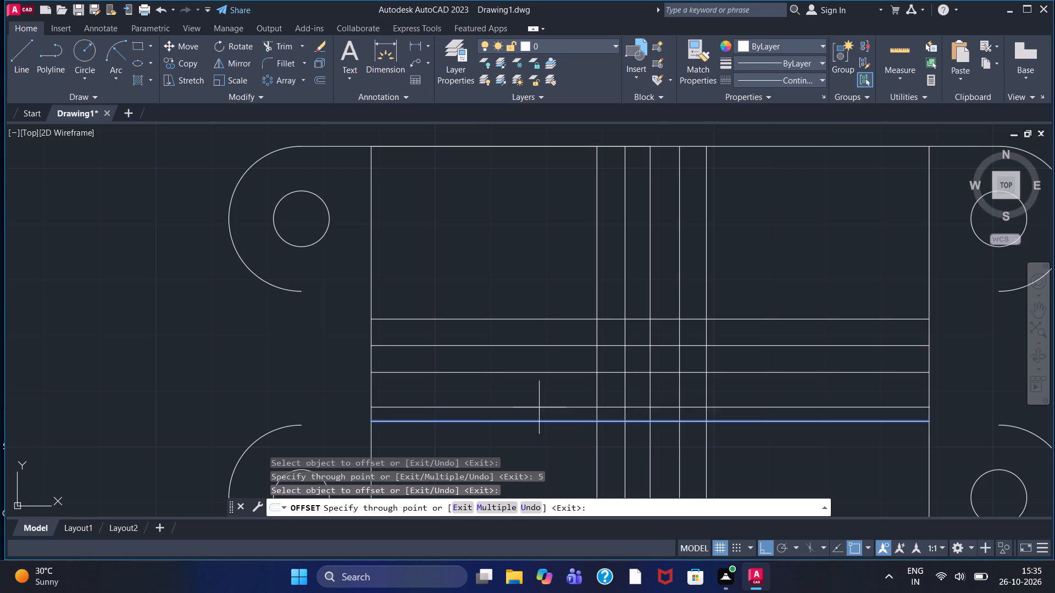
key(5)
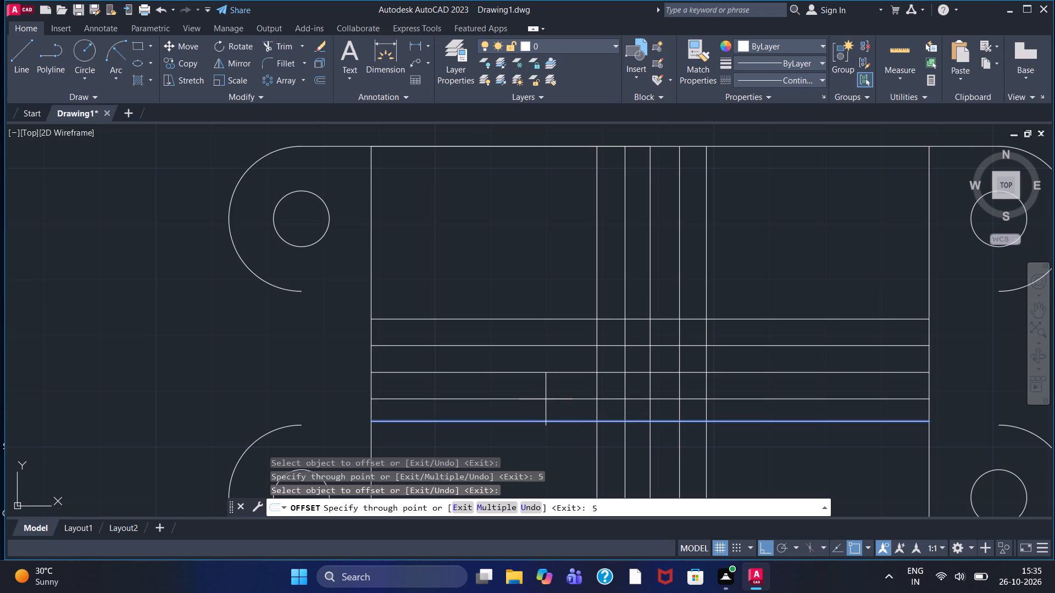
key(Return)
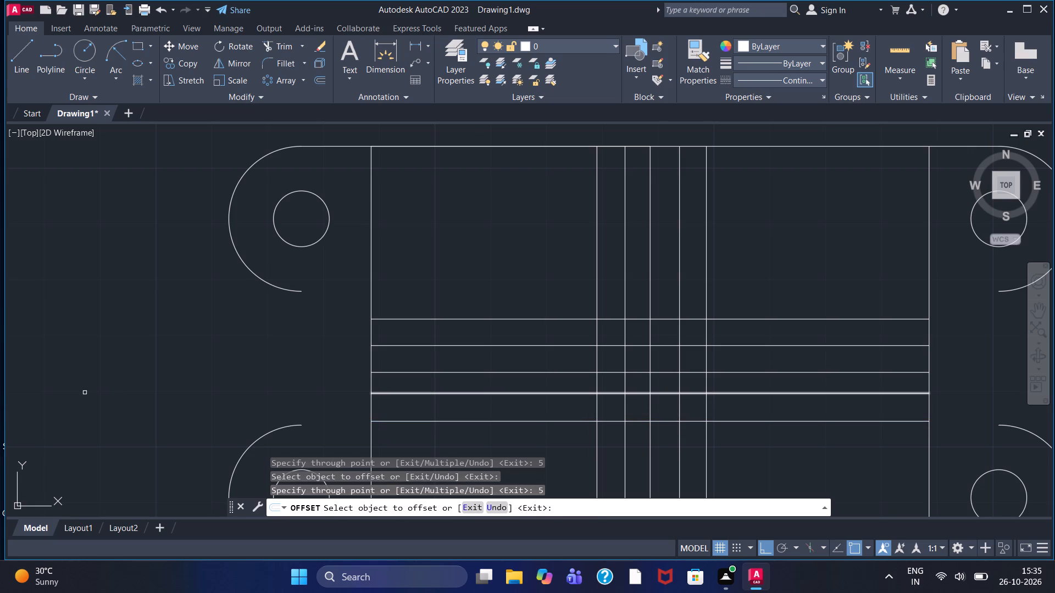
key(Escape)
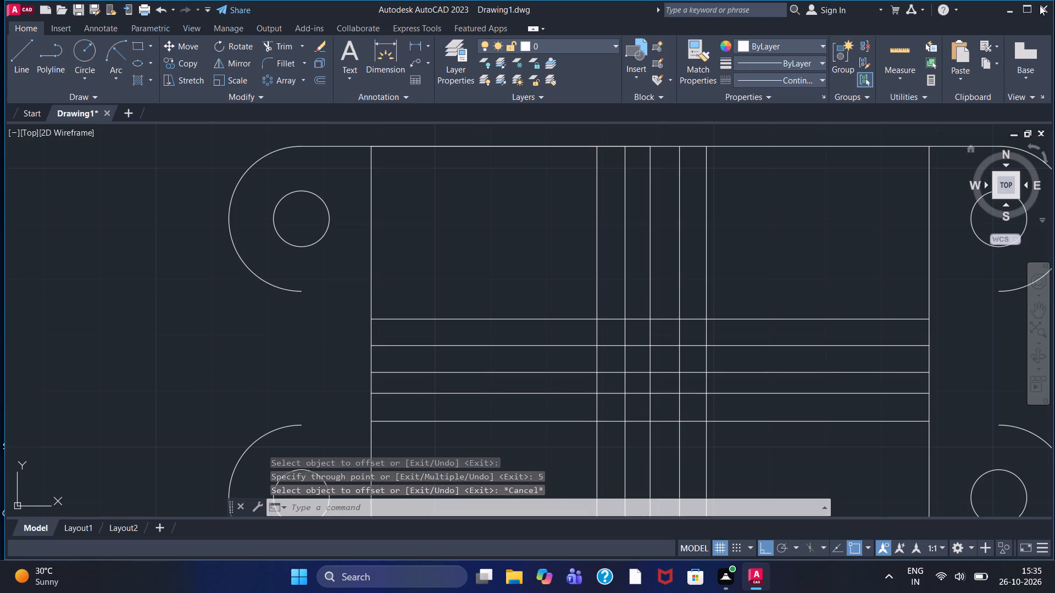
Draw horizontal lines from the open inner ends of the two left lug arcs to just past the central section's left edge.
click(25, 57)
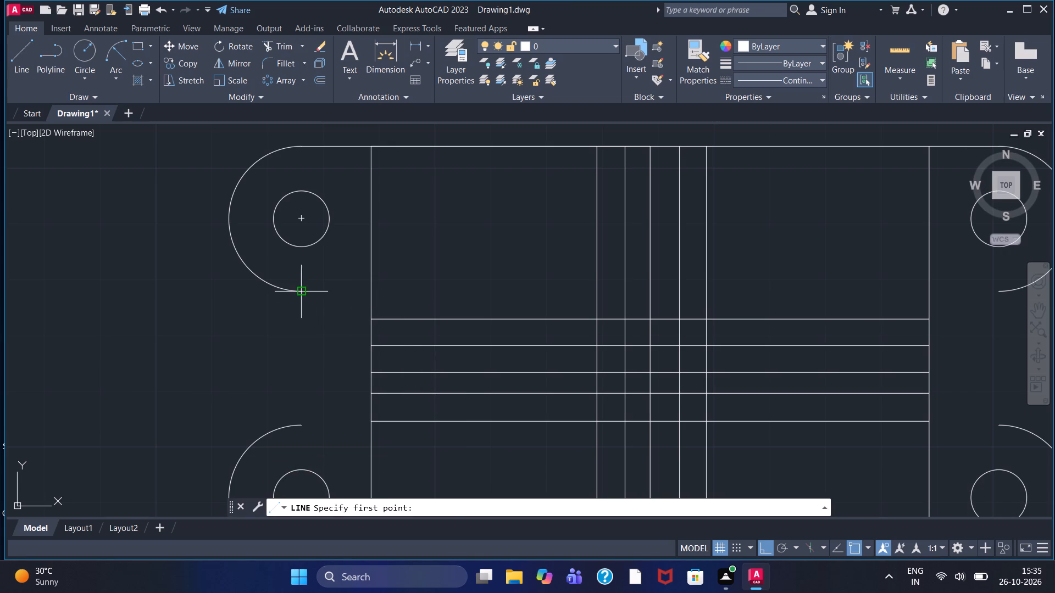
drag(305, 289, 315, 290)
click(410, 289)
right_click(412, 289)
click(428, 297)
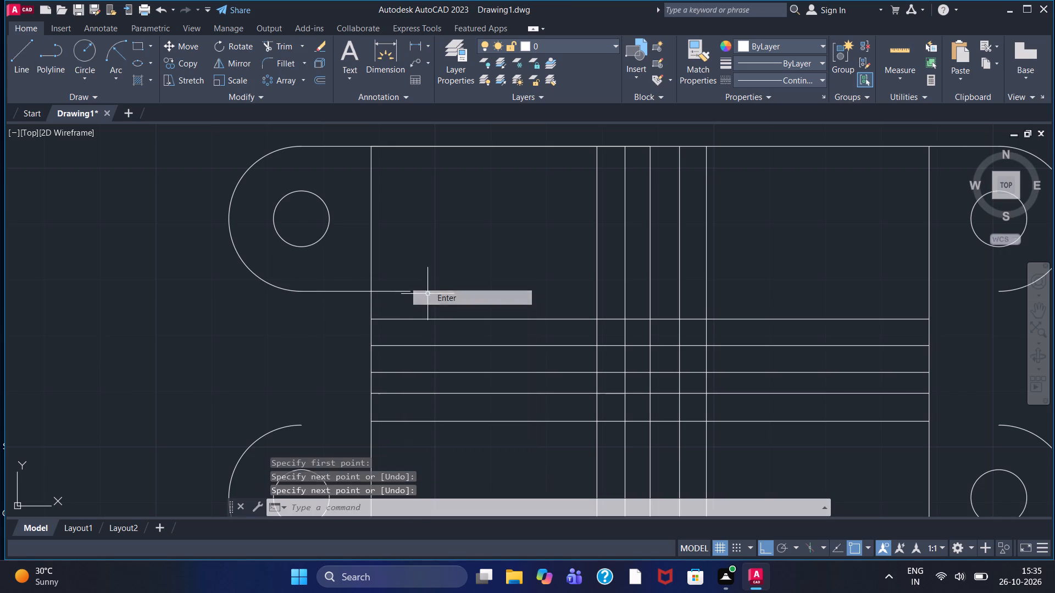
click(29, 63)
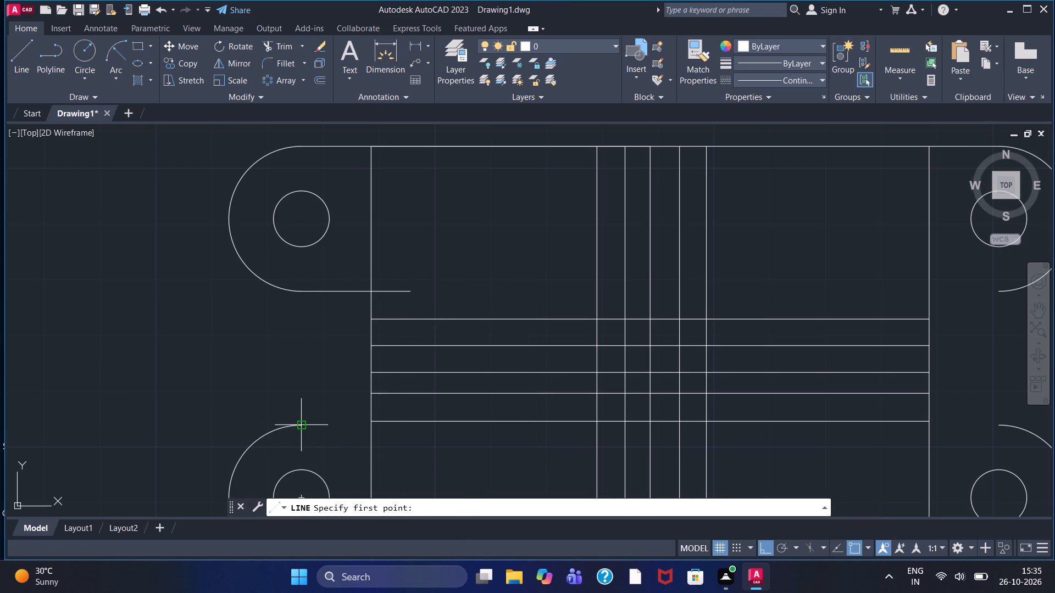
drag(307, 432, 313, 433)
click(399, 440)
right_click(401, 437)
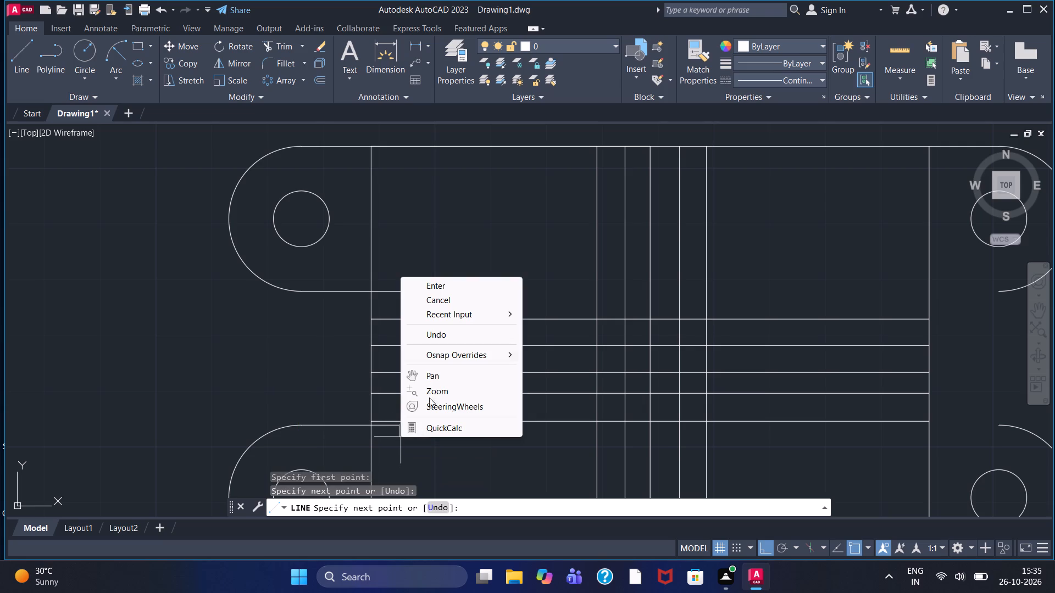
click(443, 288)
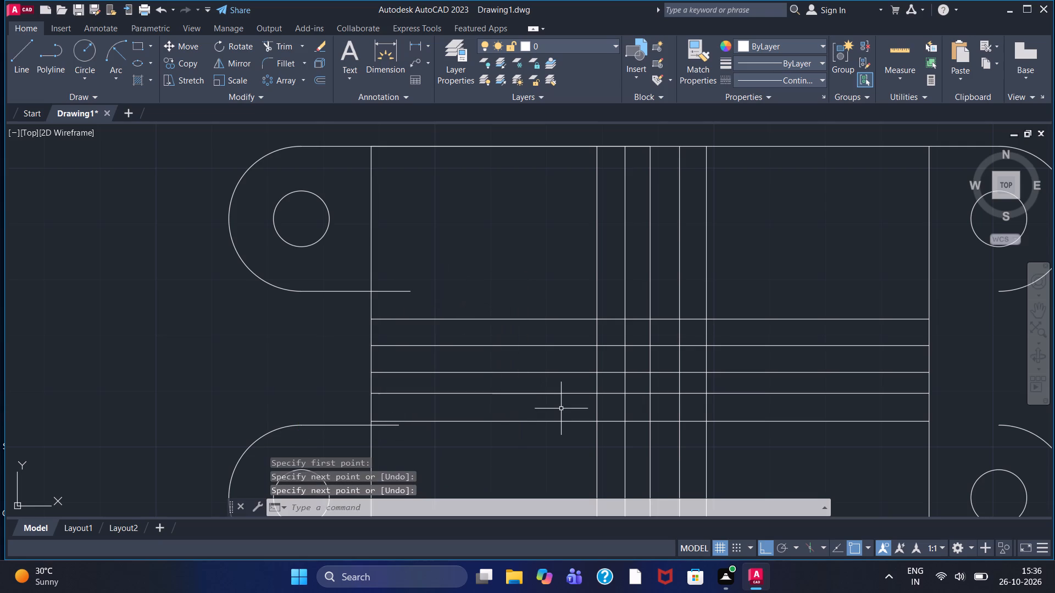
Draw horizontal lines from the open inner ends of the two right lug arcs to just past the central section's right edge.
scroll(632, 399, down, 1)
middle_drag(787, 445, 589, 406)
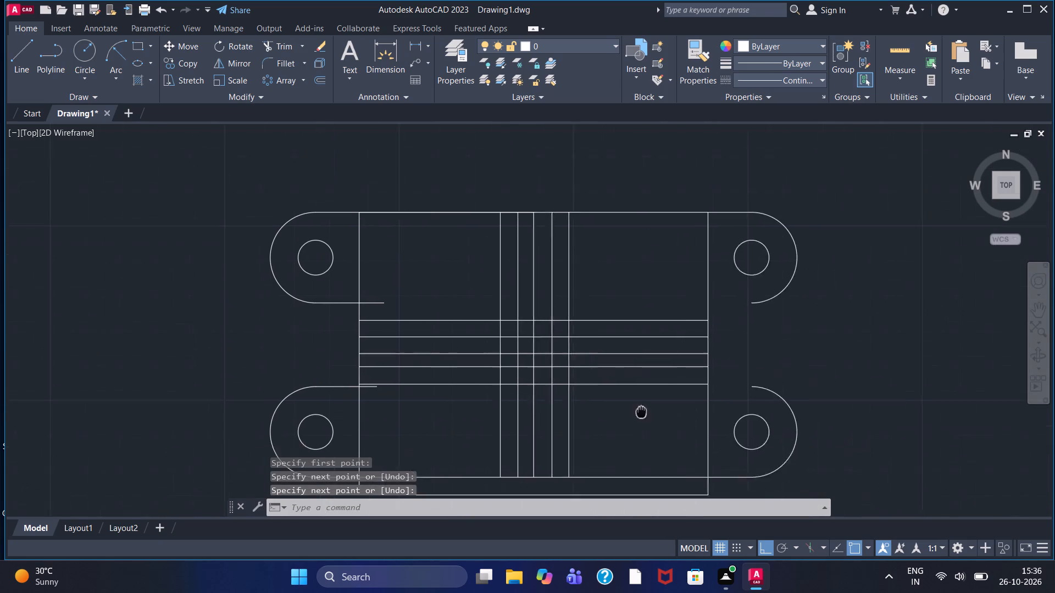
middle_drag(589, 406, 466, 403)
drag(13, 47, 13, 47)
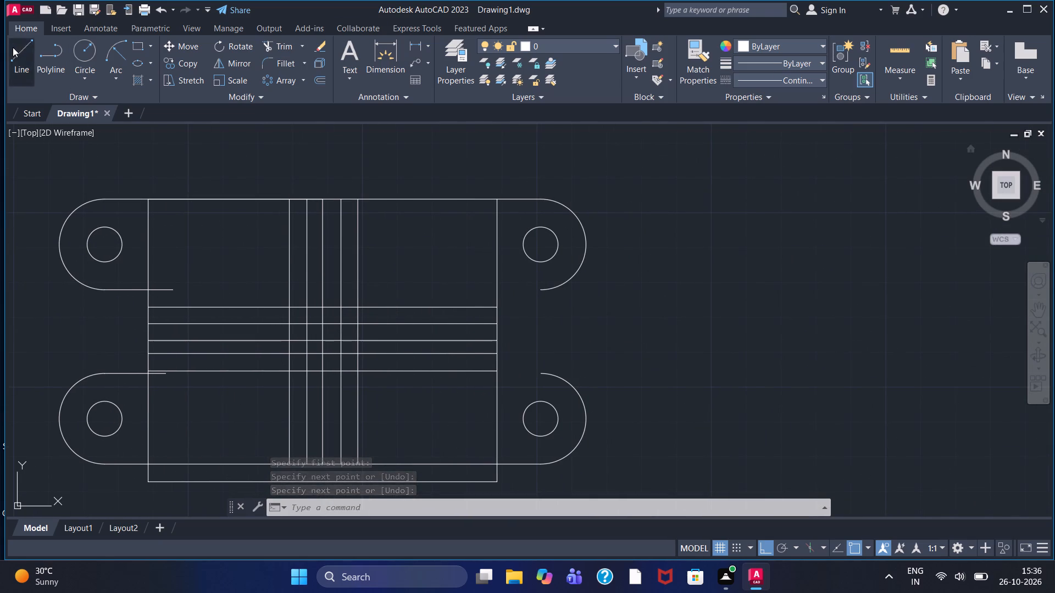
drag(13, 47, 16, 52)
click(542, 292)
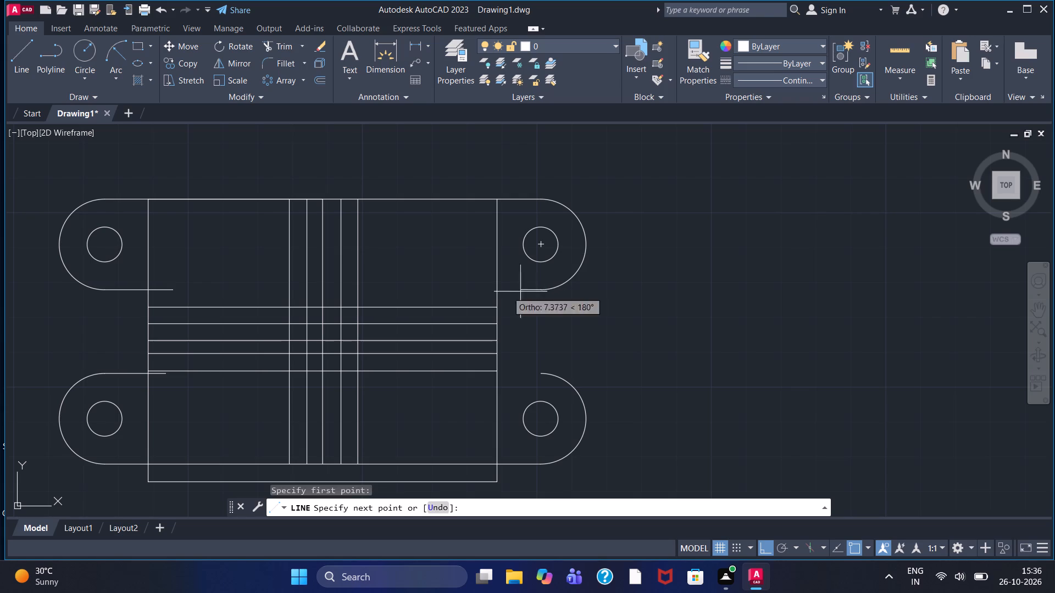
click(476, 281)
right_click(476, 281)
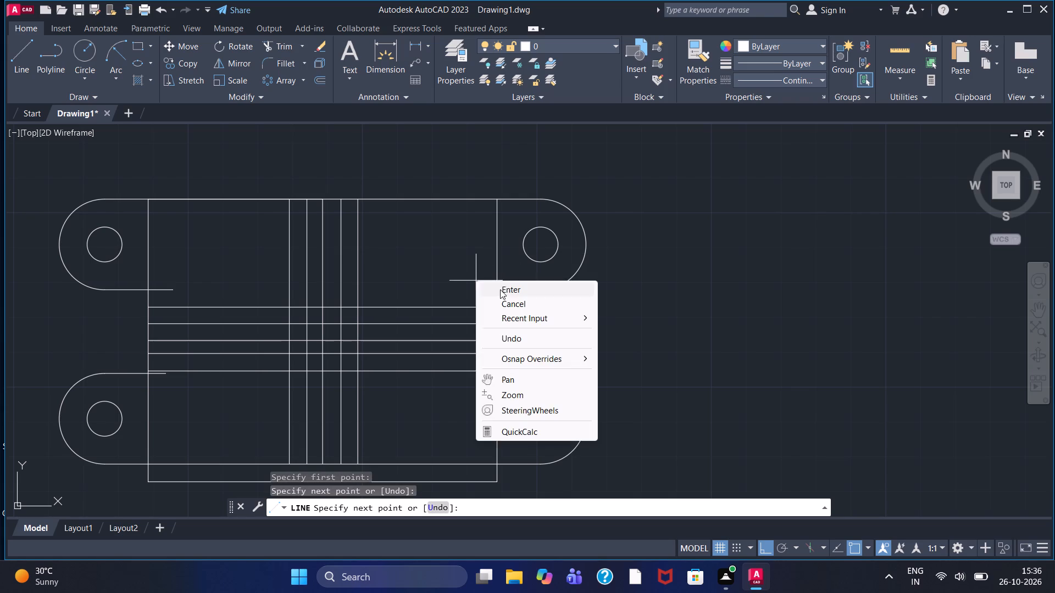
click(500, 289)
drag(18, 59, 19, 65)
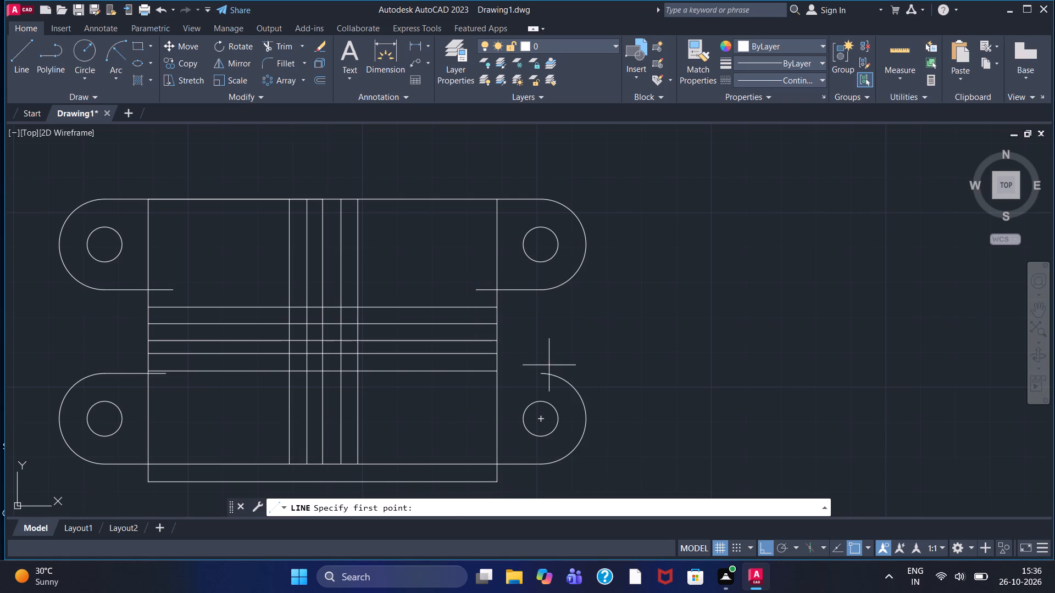
click(547, 374)
click(446, 379)
right_click(446, 379)
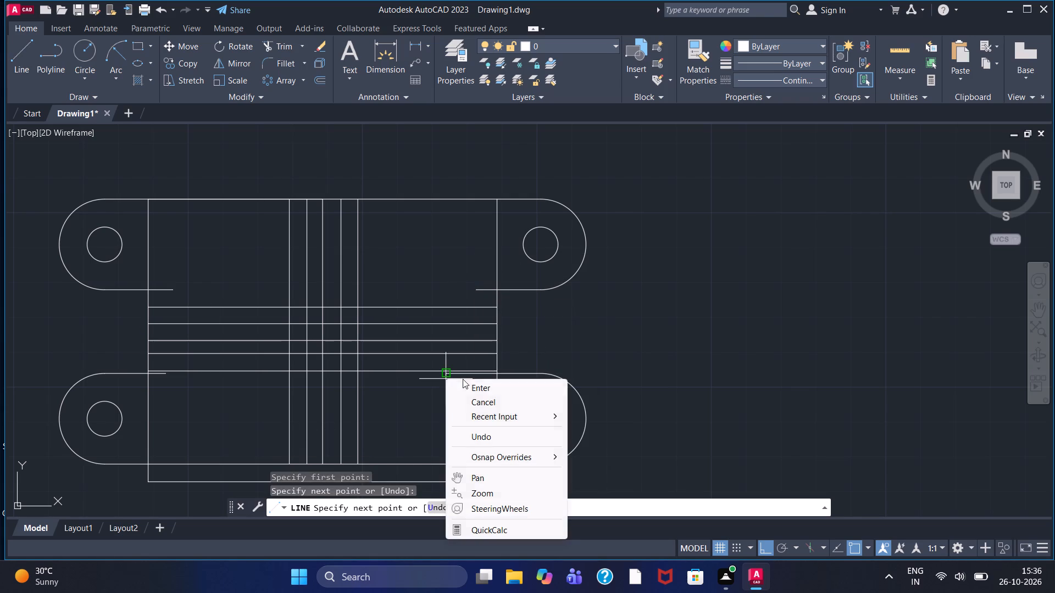
click(474, 384)
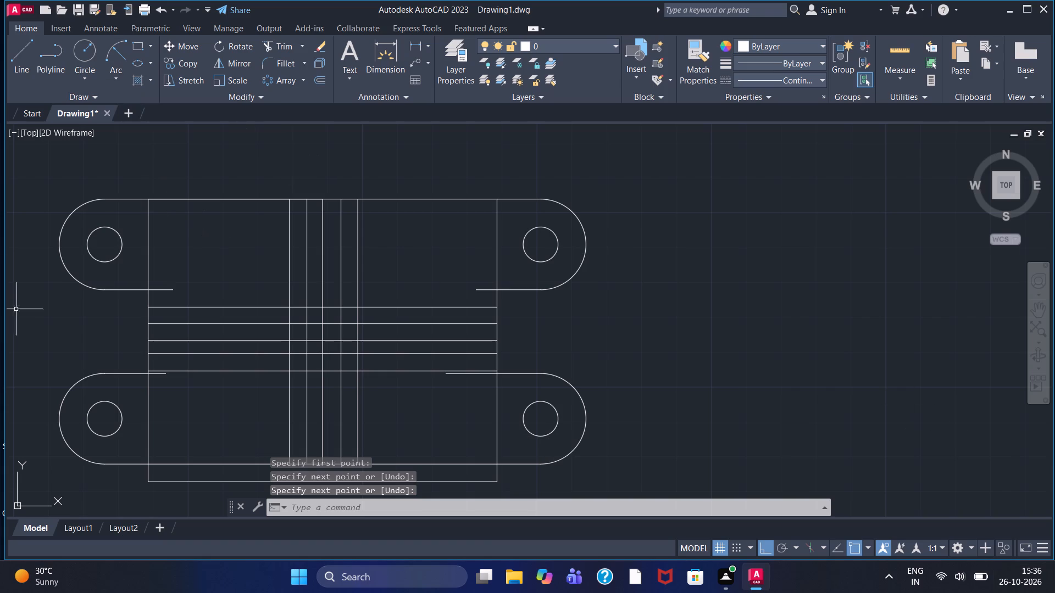
Trim the overhanging ends of the two left lug lines back to the central section's left edge.
click(276, 49)
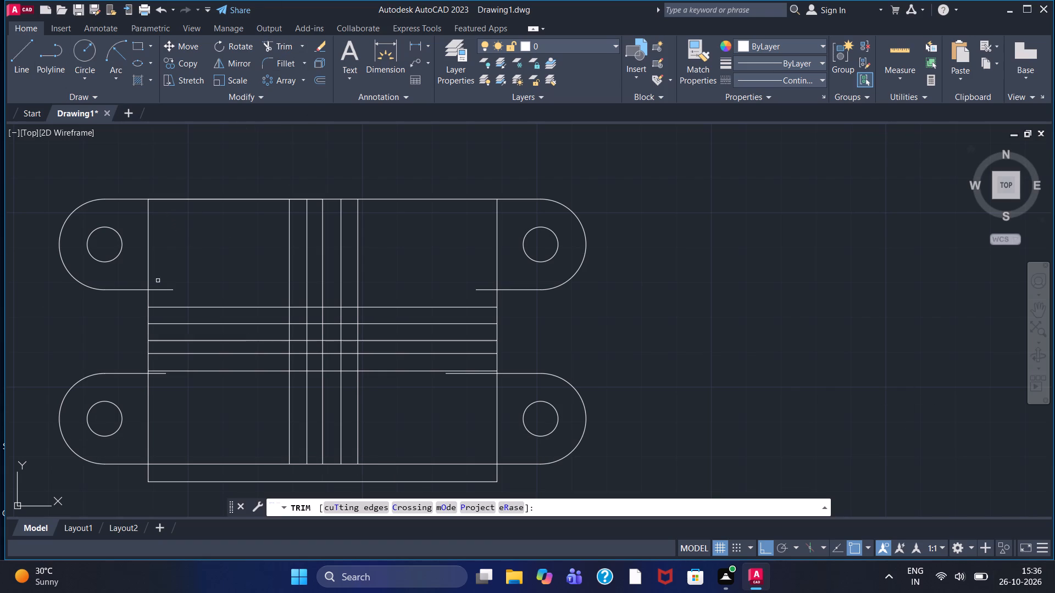
click(157, 289)
scroll(174, 393, up, 3)
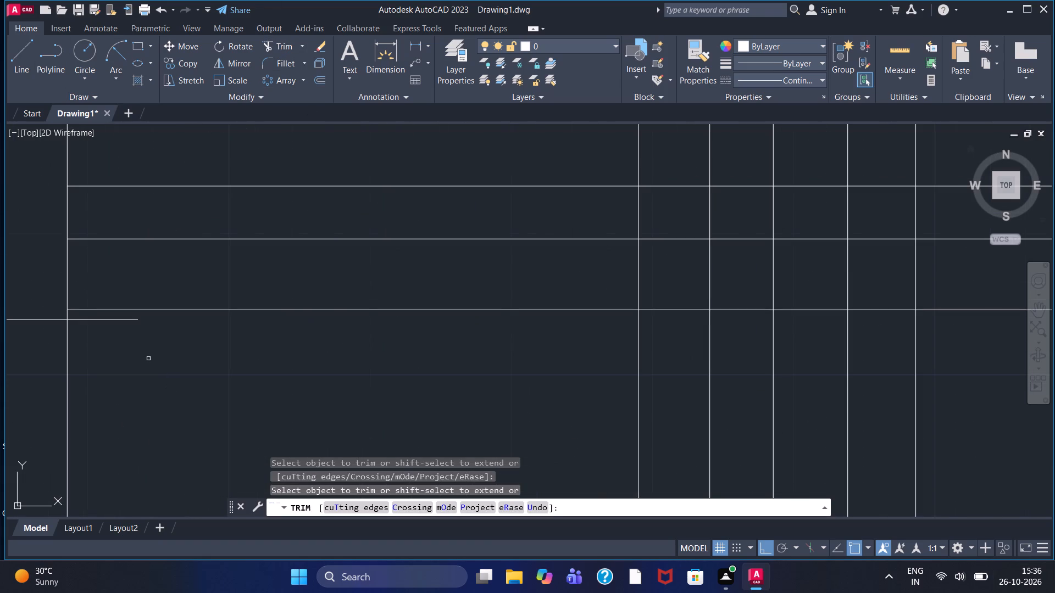
click(119, 317)
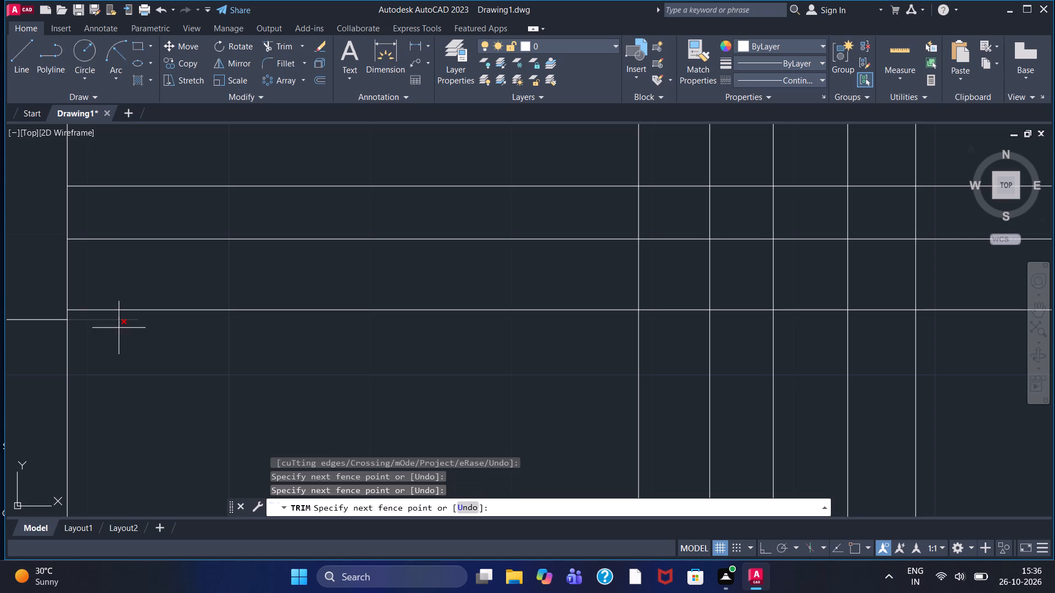
click(119, 328)
Trim the overhanging ends of the two right lug lines back to the central section's right edge.
scroll(306, 397, down, 2)
middle_drag(710, 401, 585, 434)
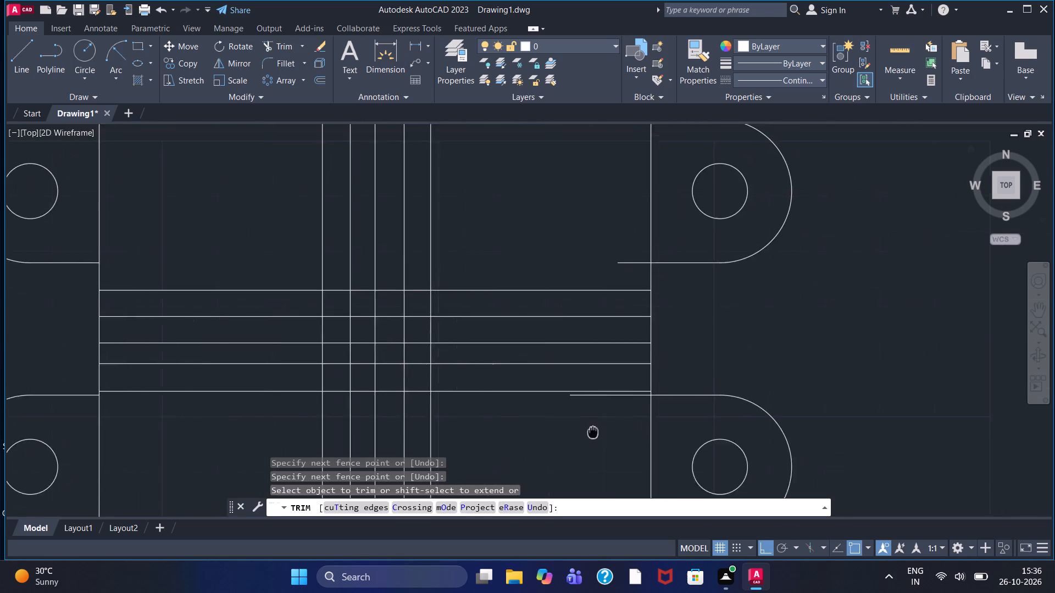
middle_drag(585, 434, 582, 435)
scroll(579, 434, down, 1)
scroll(584, 418, up, 4)
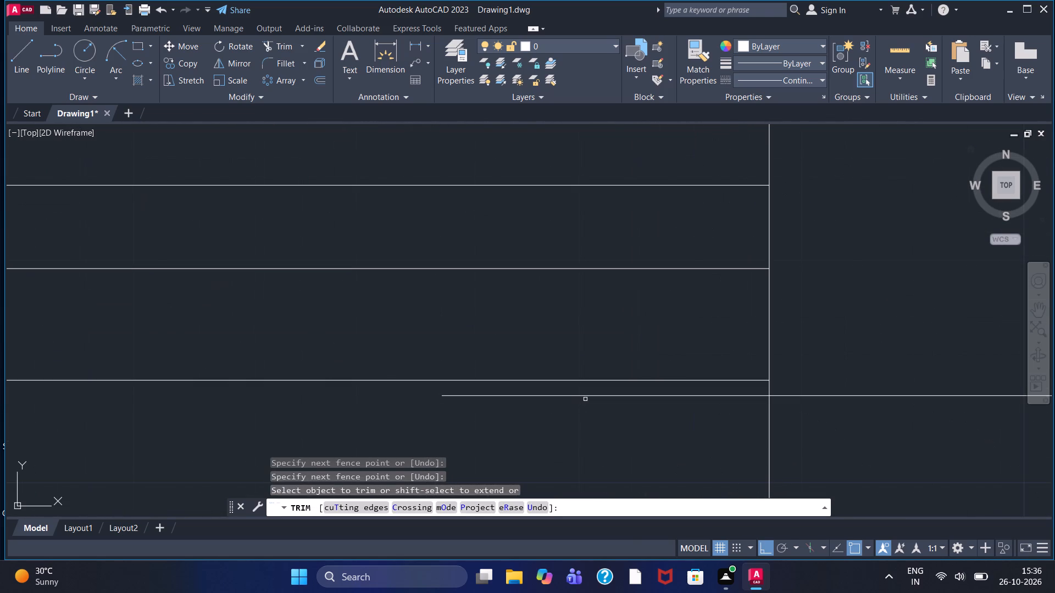
click(585, 396)
scroll(708, 204, down, 1)
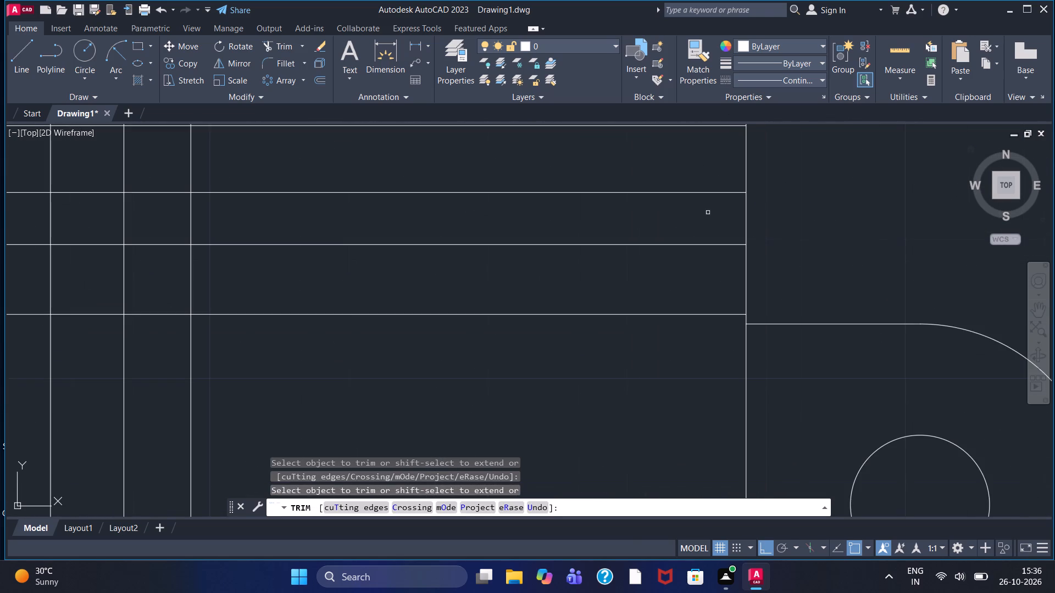
scroll(702, 191, down, 4)
middle_drag(736, 187, 723, 211)
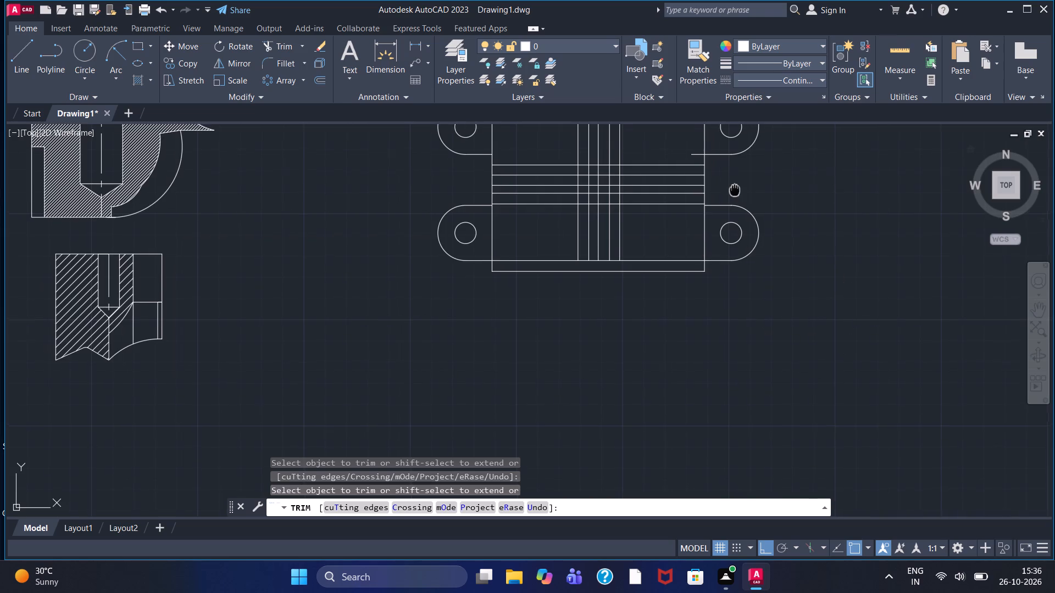
middle_drag(723, 211, 679, 343)
scroll(679, 343, down, 1)
scroll(647, 320, up, 4)
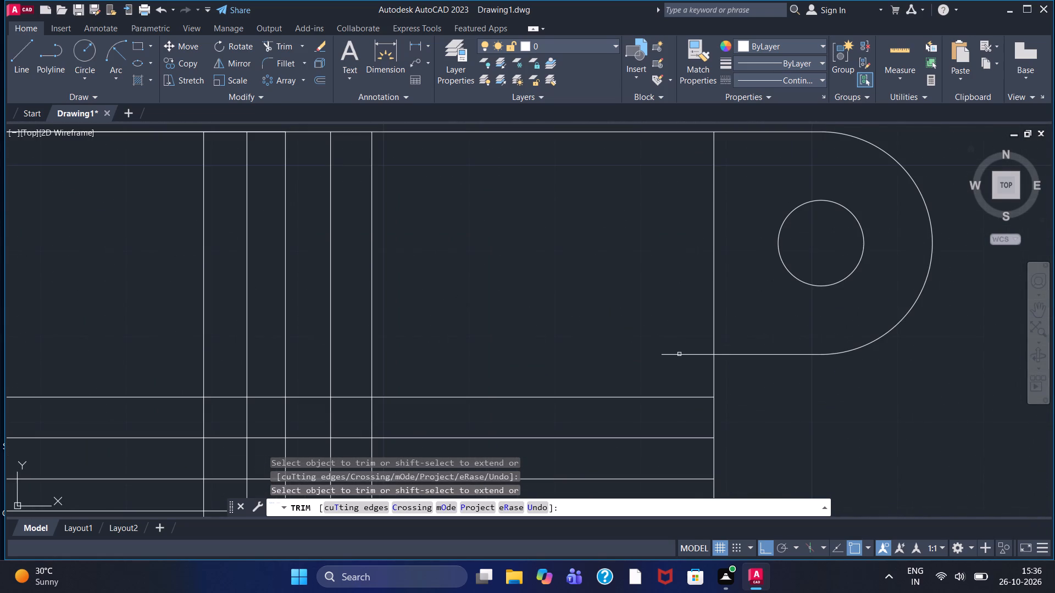
click(680, 355)
scroll(677, 349, down, 2)
scroll(629, 350, down, 1)
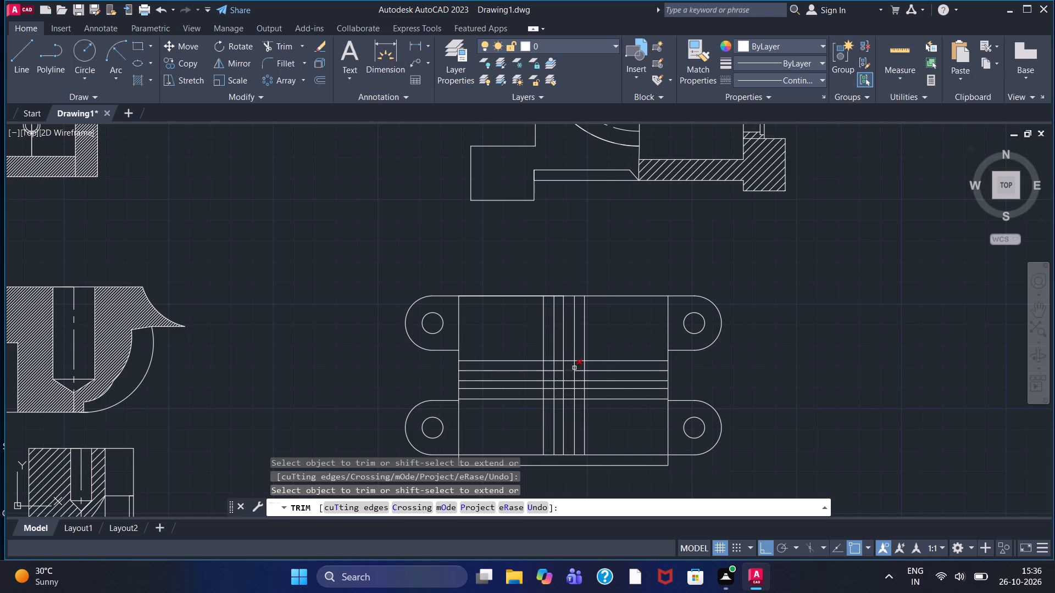
Trim away the vertical centre line between the inner vertical rib lines, from the central section's top edge to its bottom edge.
scroll(564, 368, up, 1)
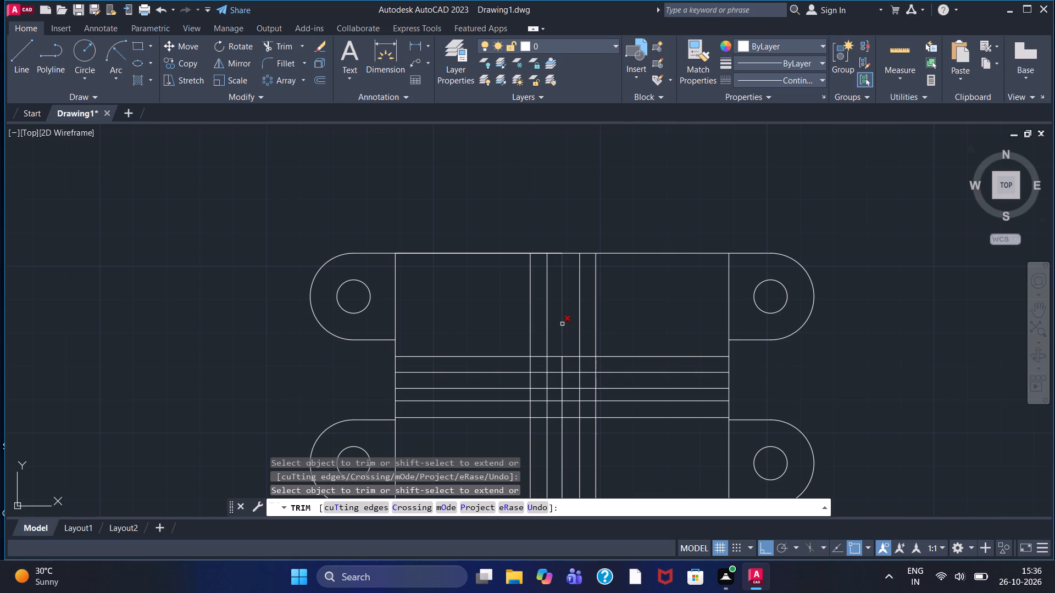
click(562, 324)
scroll(561, 376, up, 3)
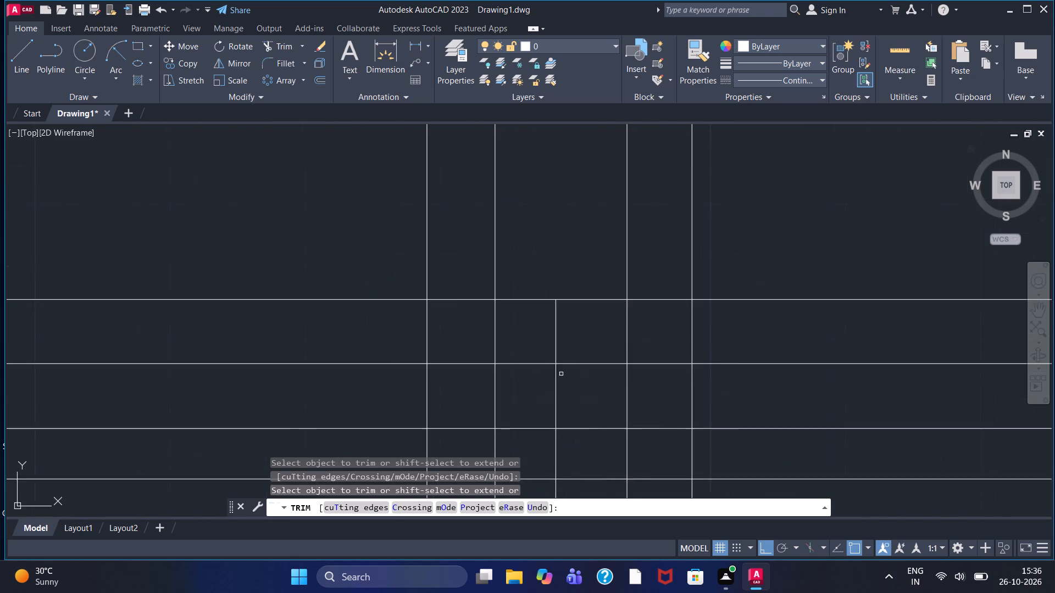
scroll(561, 372, up, 1)
click(553, 346)
click(554, 396)
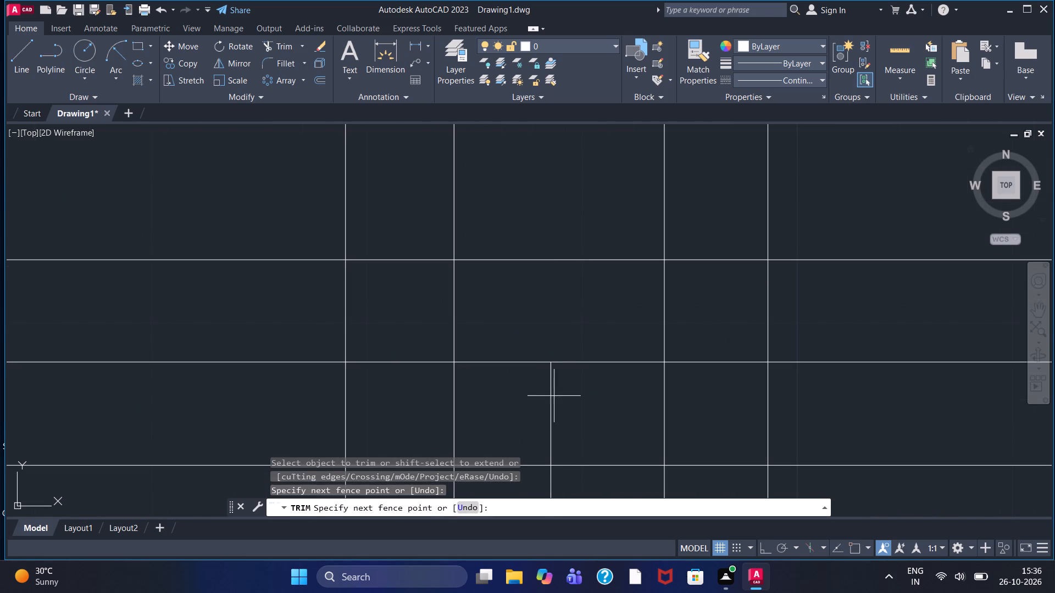
click(540, 401)
scroll(544, 402, down, 2)
drag(555, 444, 547, 443)
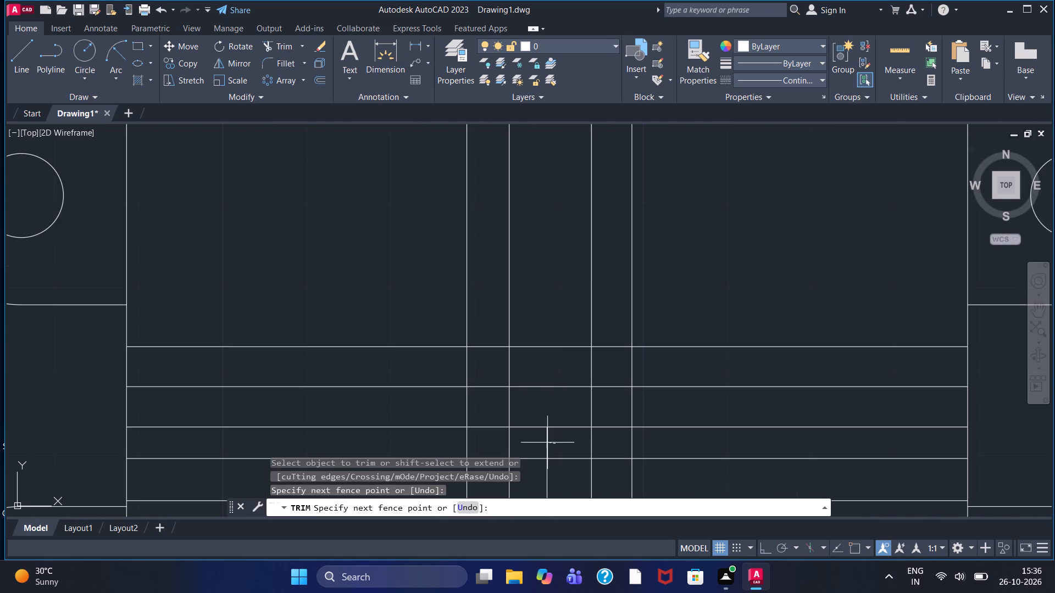
drag(547, 443, 545, 442)
scroll(536, 444, down, 2)
drag(545, 457, 543, 457)
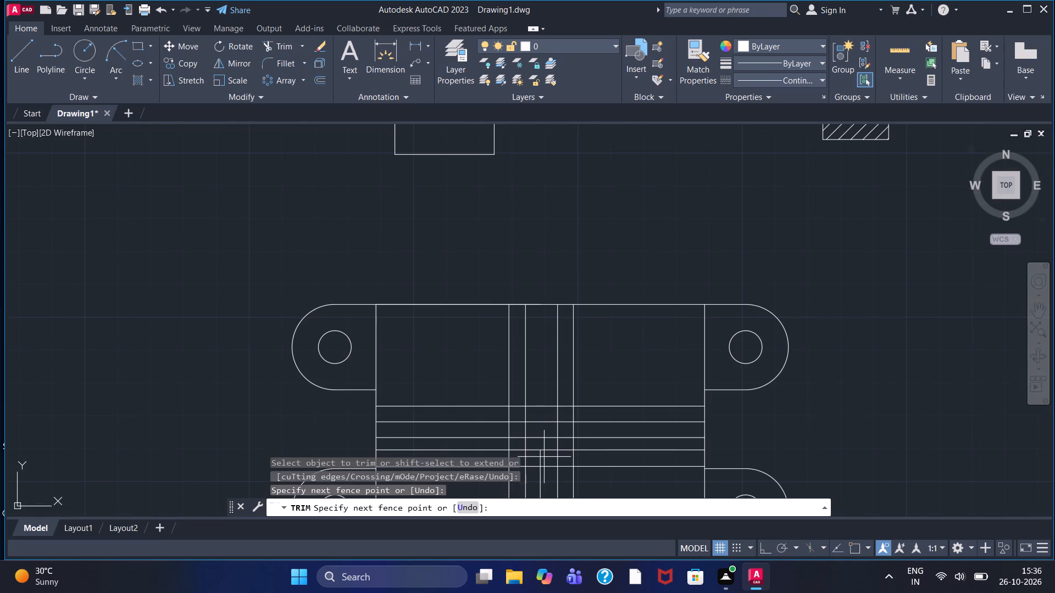
drag(543, 457, 533, 456)
scroll(538, 455, down, 2)
scroll(548, 475, up, 1)
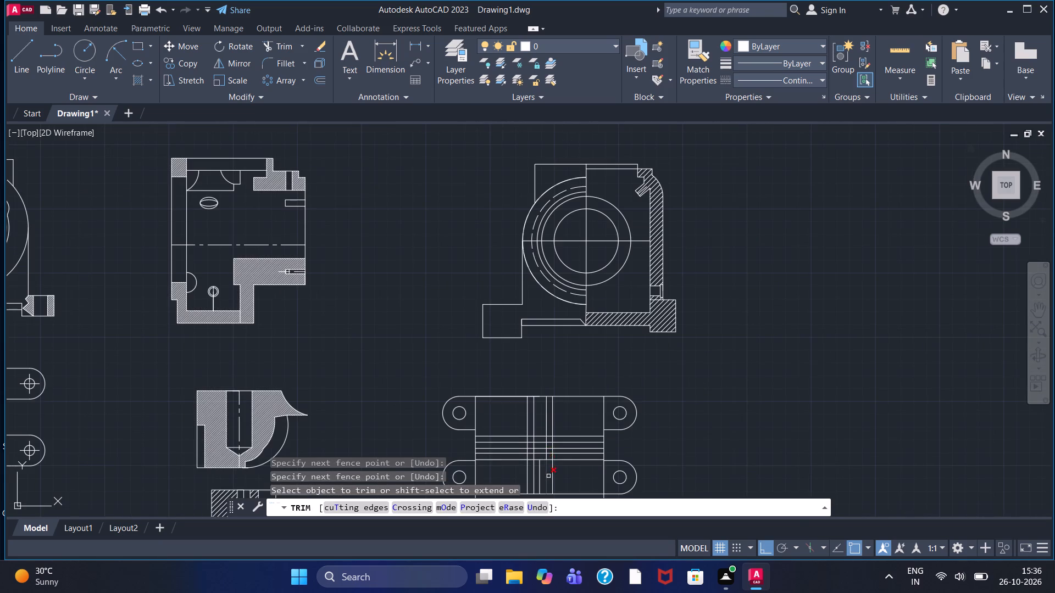
scroll(548, 475, up, 3)
drag(501, 451, 474, 473)
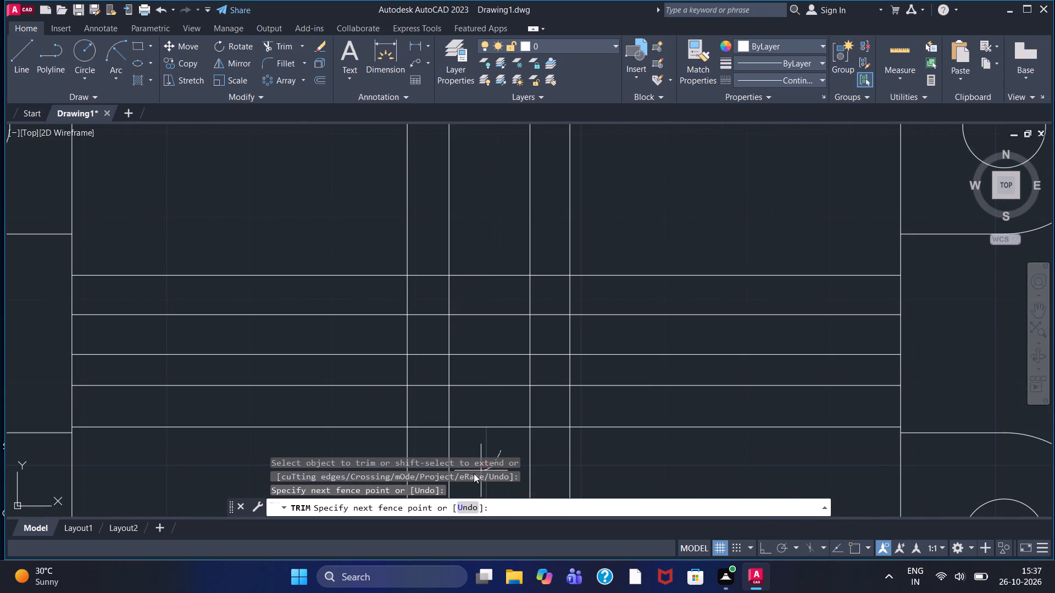
scroll(490, 462, down, 1)
middle_drag(496, 453, 499, 357)
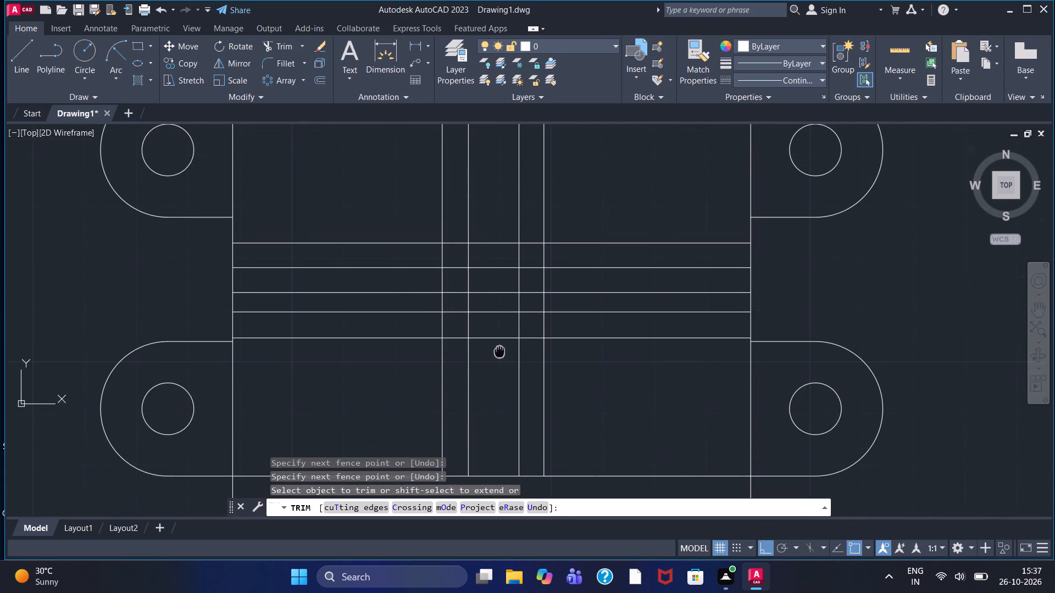
middle_drag(499, 357, 503, 362)
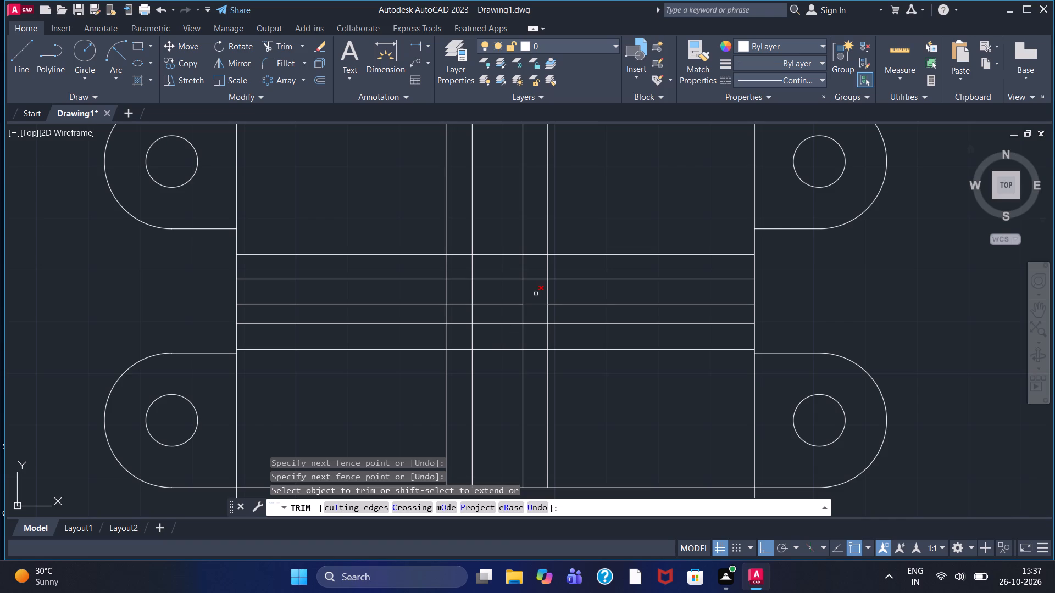
Trim all line segments inside the rib crossing and remove the horizontal centre line, leaving an open cross-shaped channel.
drag(493, 241, 496, 360)
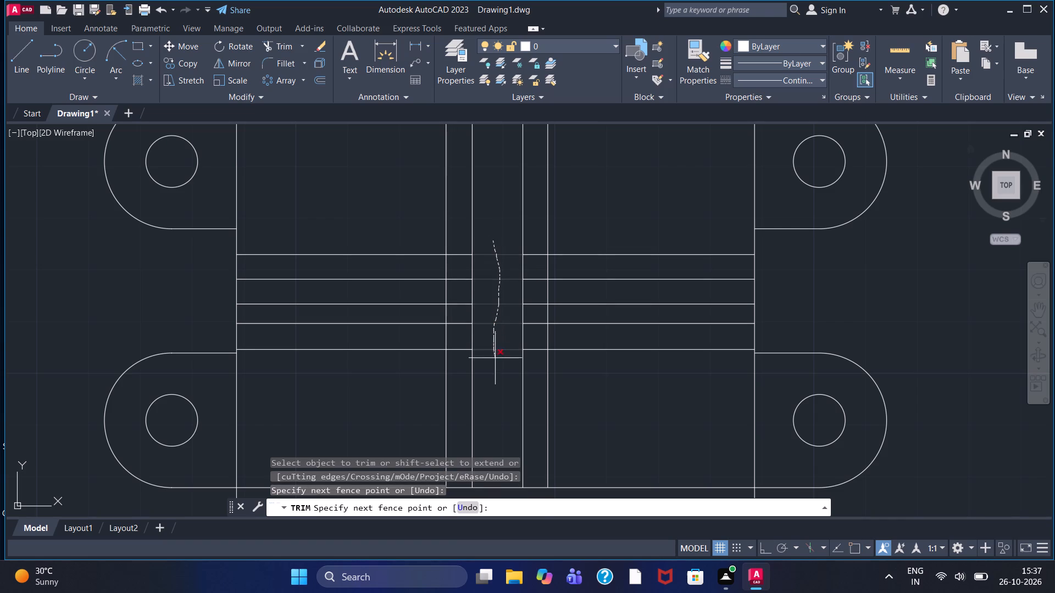
drag(496, 360, 496, 362)
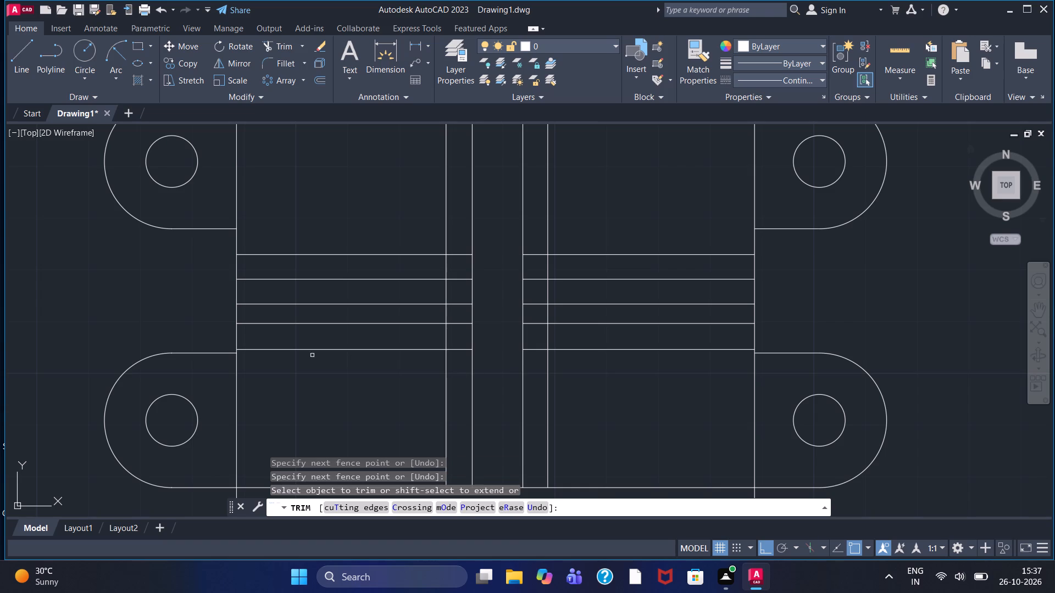
click(298, 304)
click(457, 304)
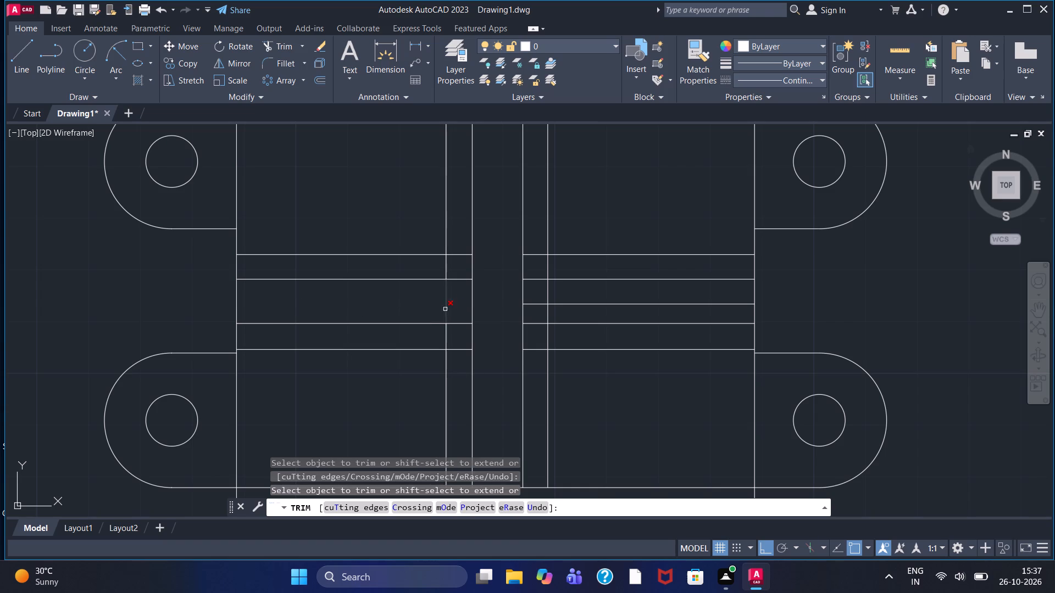
drag(435, 303, 494, 304)
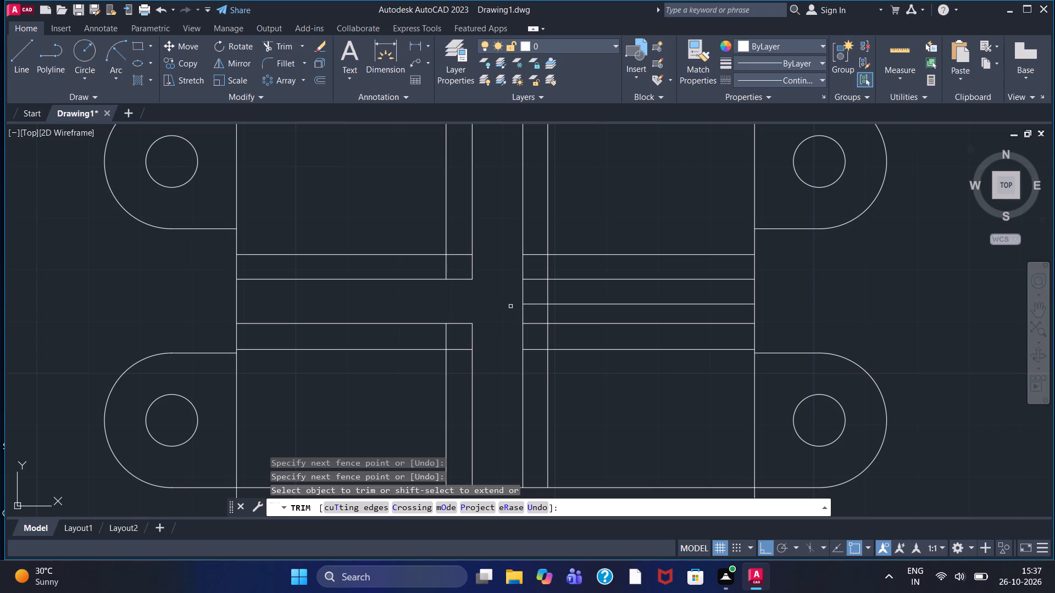
drag(516, 296, 563, 293)
drag(527, 312, 560, 313)
click(542, 304)
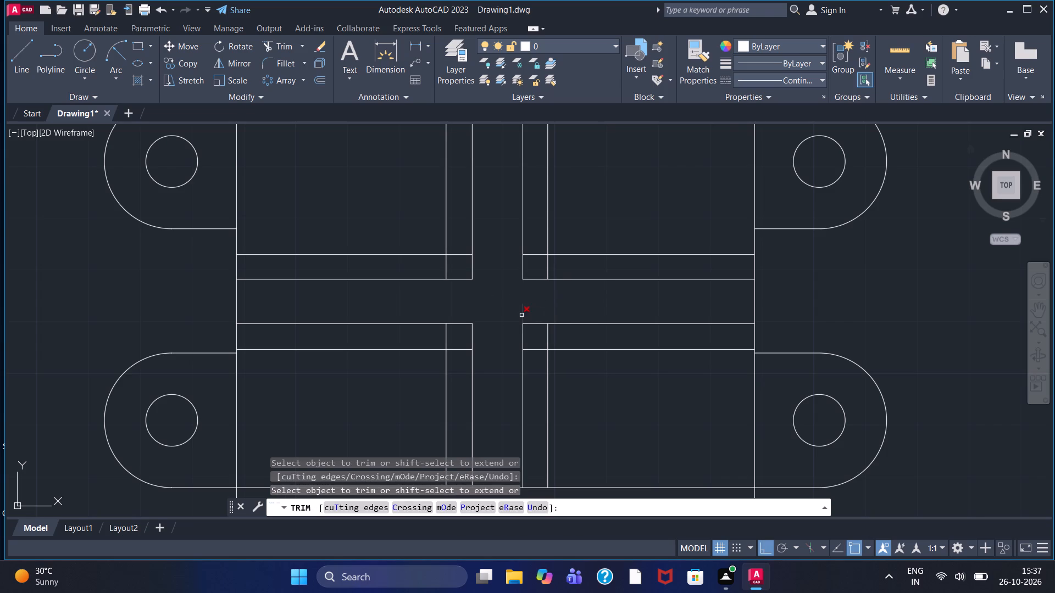
click(521, 315)
scroll(526, 317, down, 1)
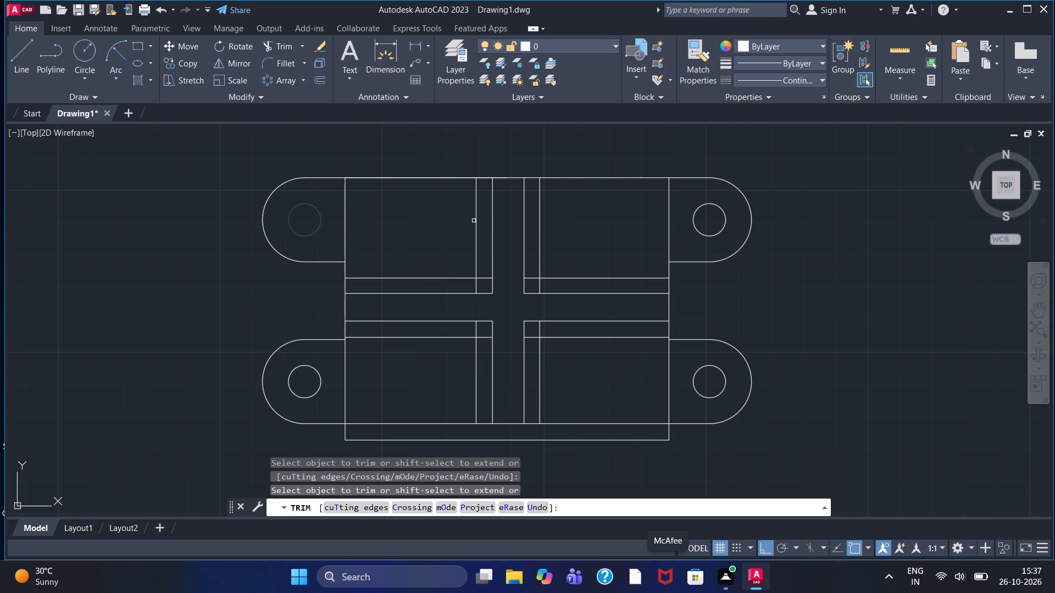
Trim the overlapping ends of the outer rib lines at the four corners around the crossing so each pair meets in an L.
click(476, 286)
click(482, 278)
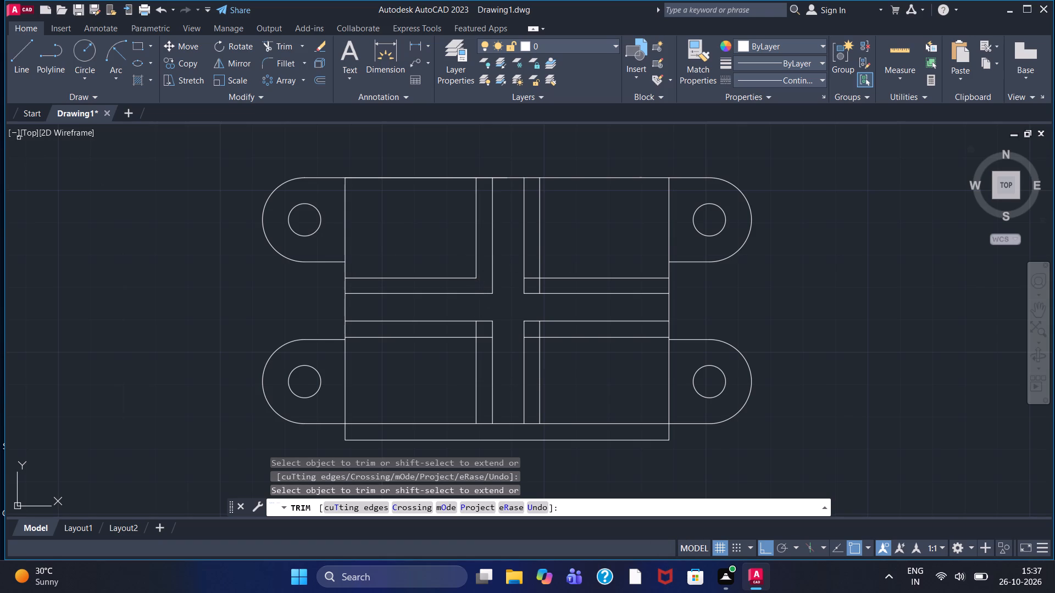
click(538, 285)
click(528, 277)
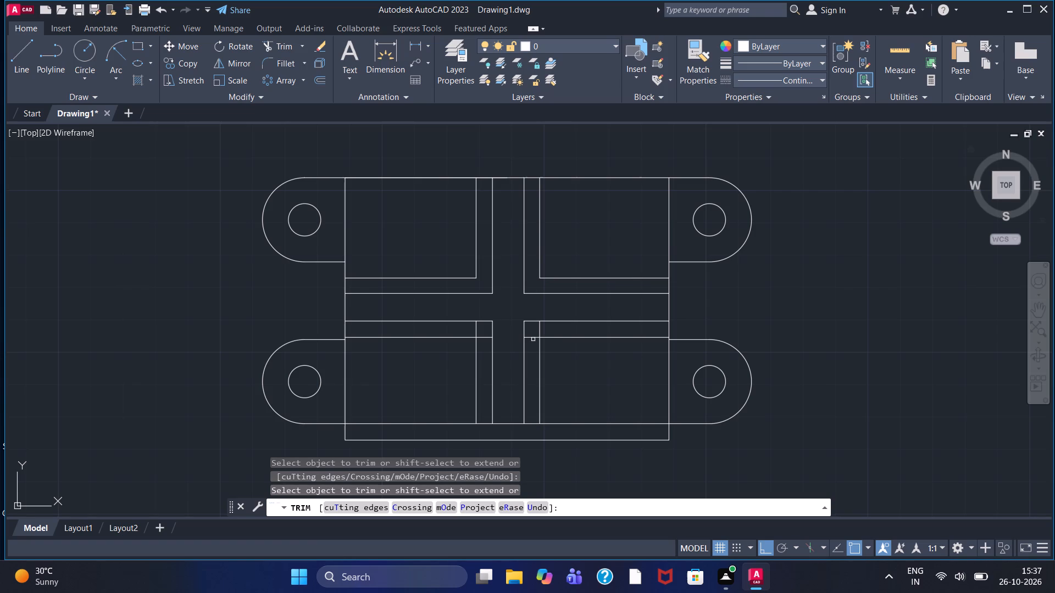
click(533, 339)
click(538, 328)
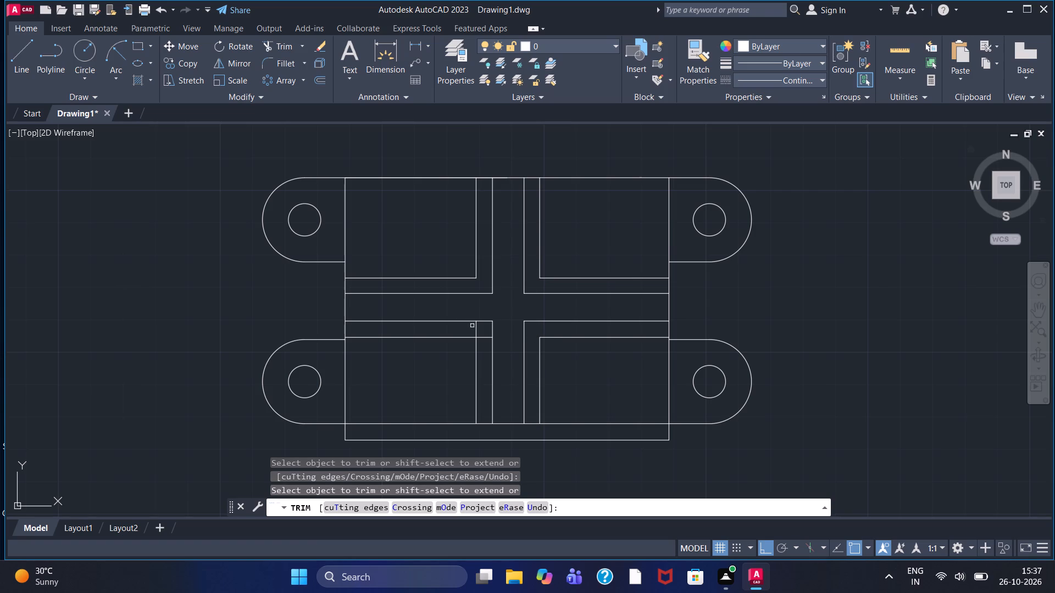
click(476, 328)
click(486, 338)
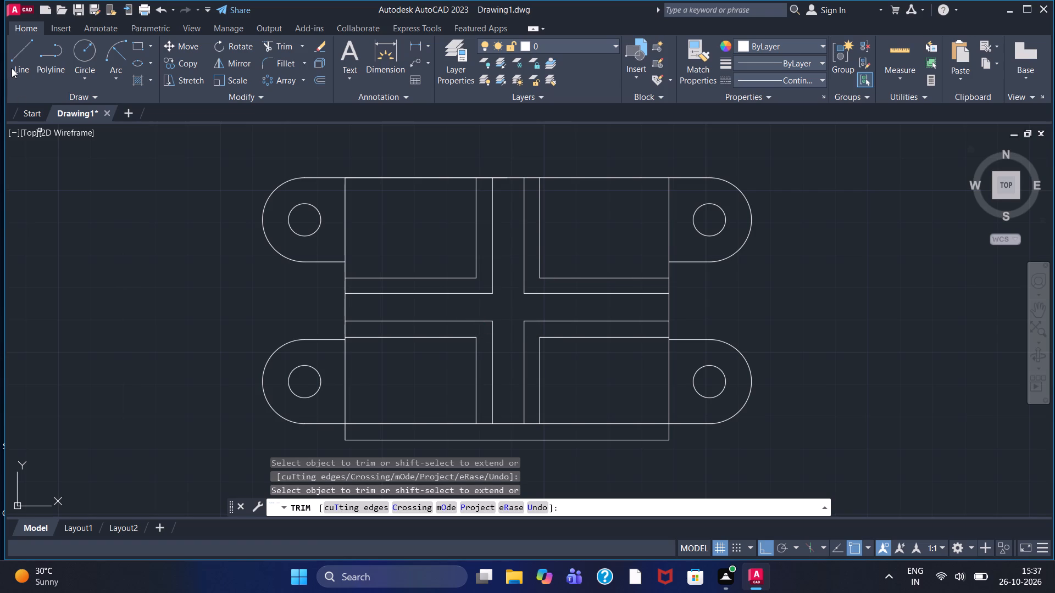
With Ortho off, draw diagonal lines joining the outer and inner rib corners at the two upper corners of the crossing.
click(12, 68)
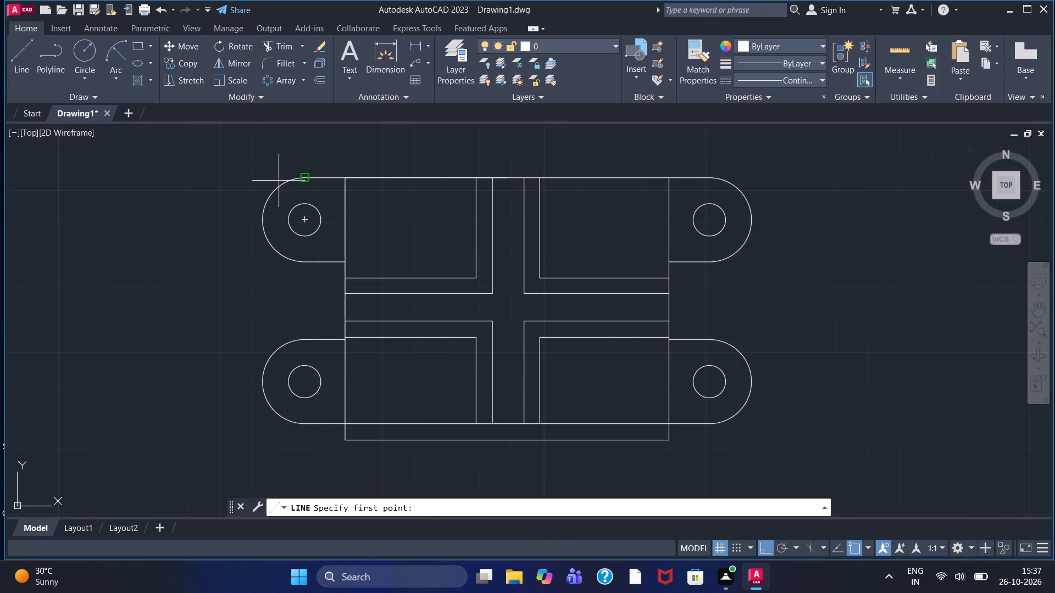
key(F8)
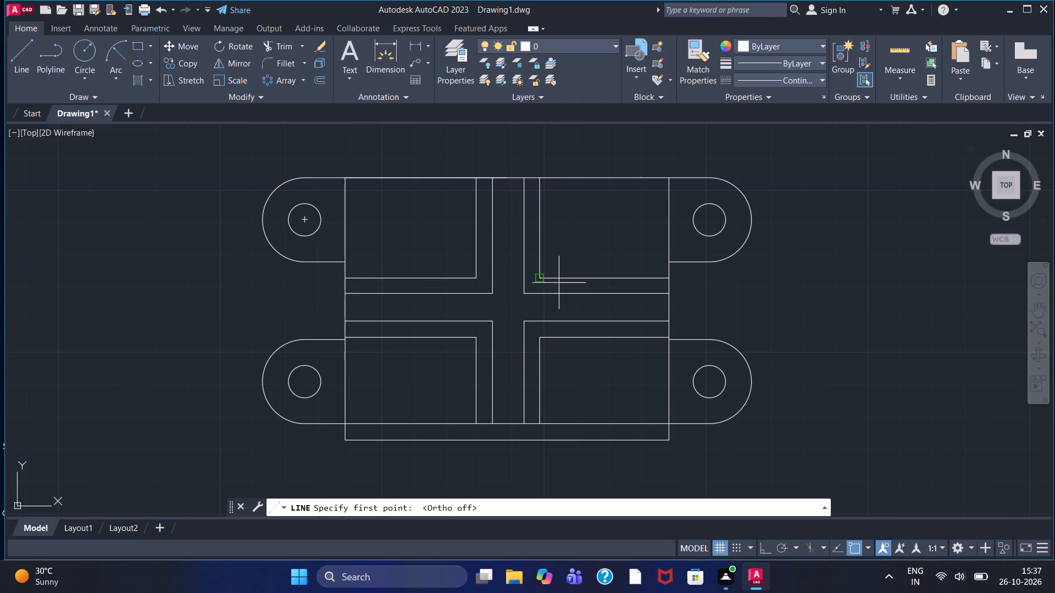
click(475, 277)
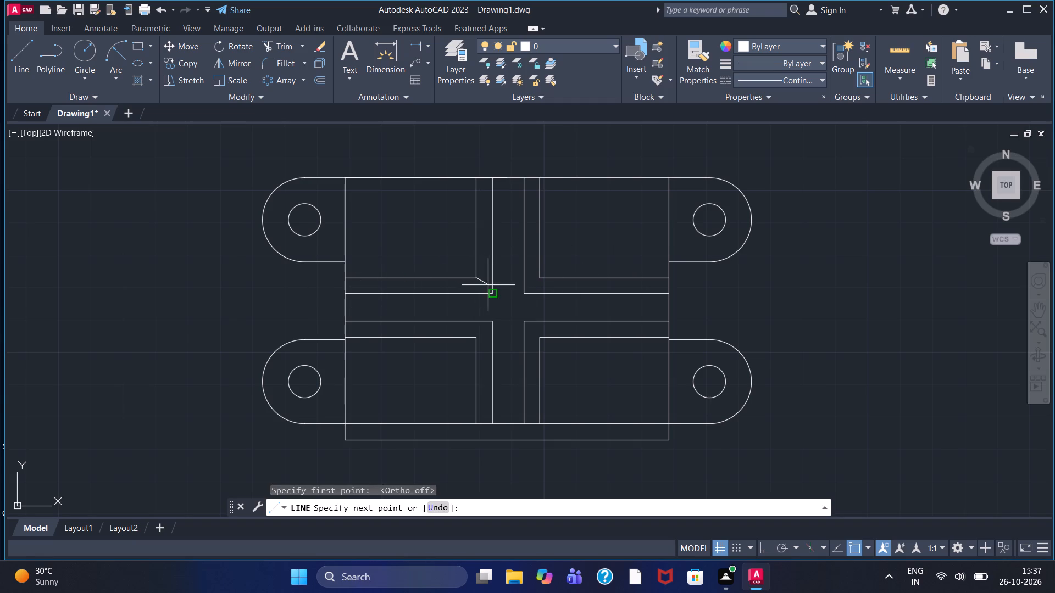
click(490, 293)
right_click(490, 293)
click(502, 299)
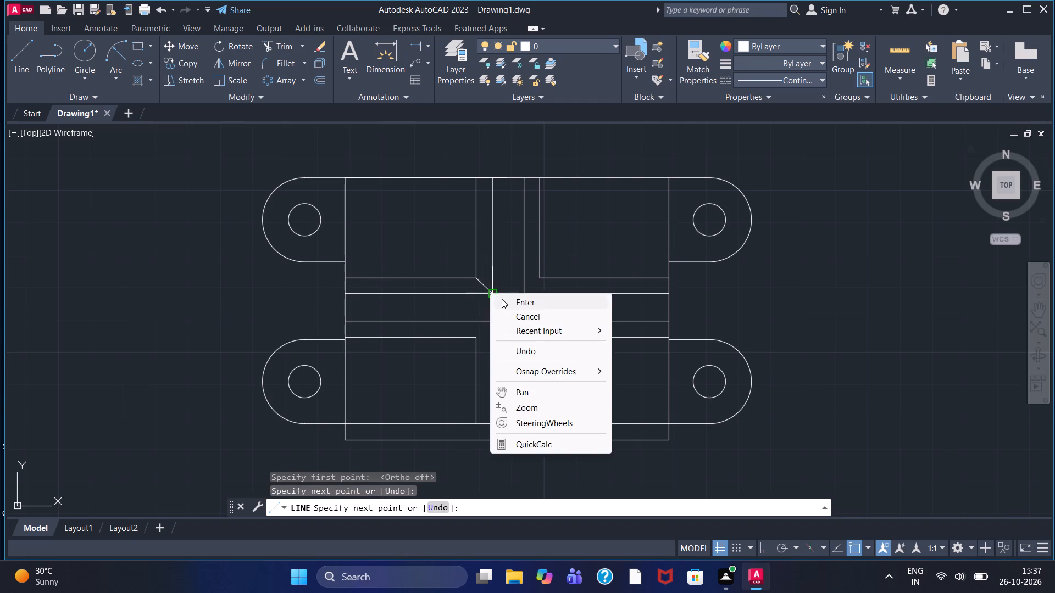
right_click(502, 299)
click(539, 32)
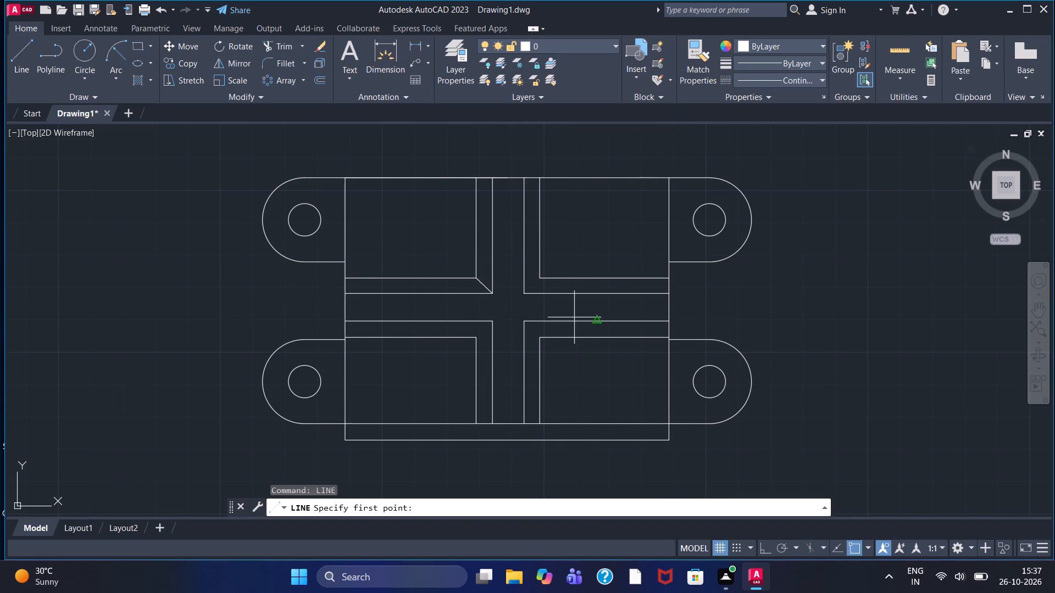
click(542, 278)
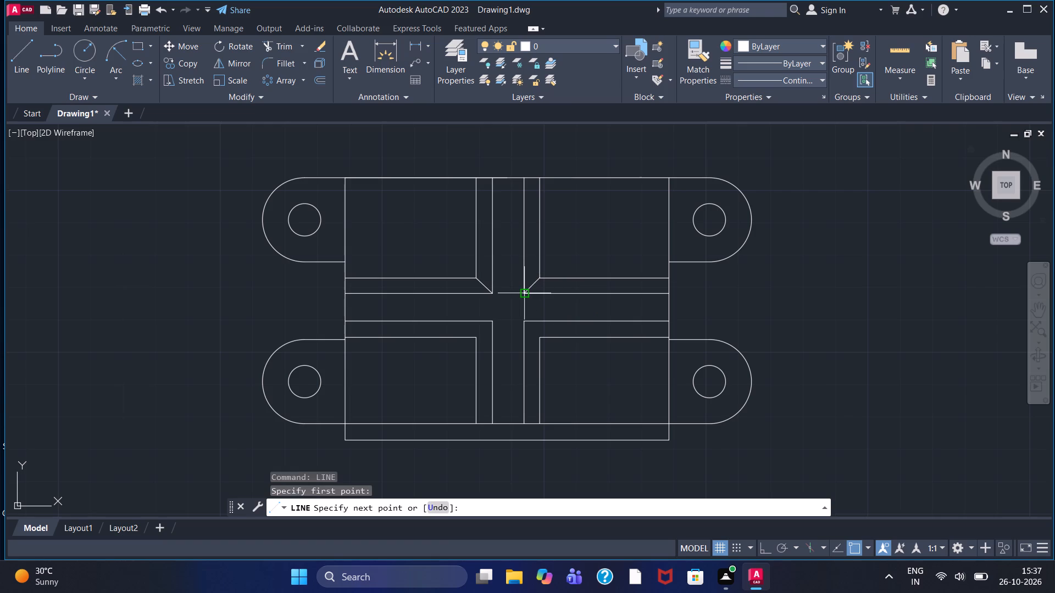
click(526, 293)
right_click(526, 293)
click(543, 299)
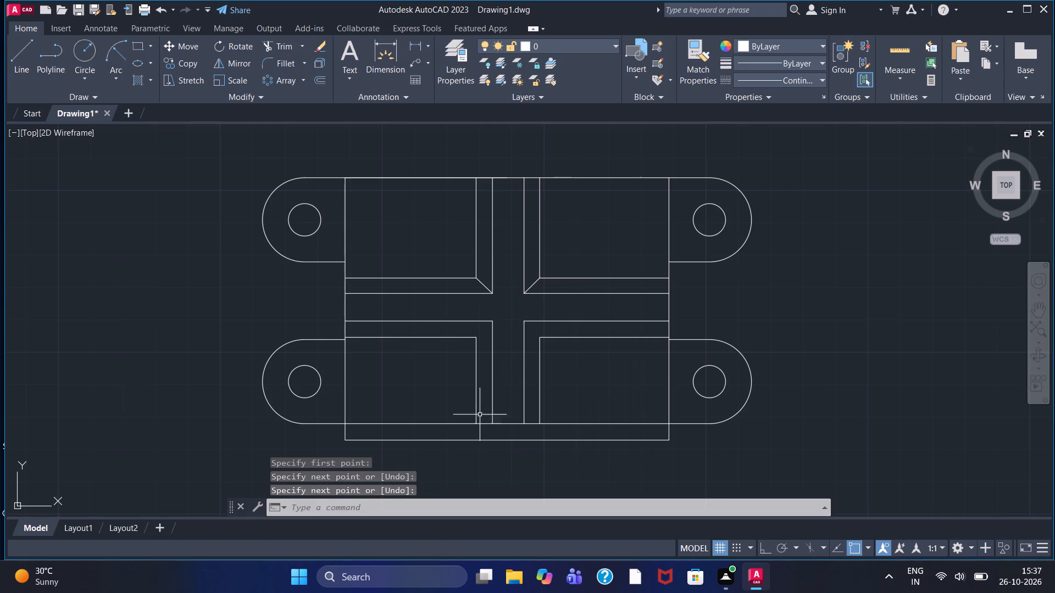
Draw diagonal lines joining the outer and inner rib corners at the two lower corners of the crossing.
right_click(468, 335)
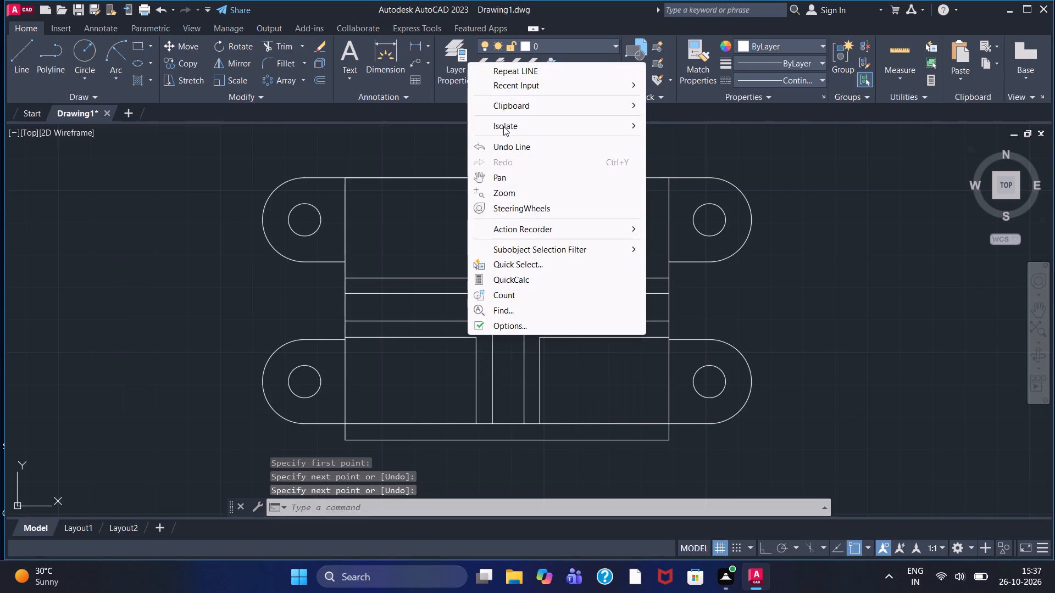
click(502, 76)
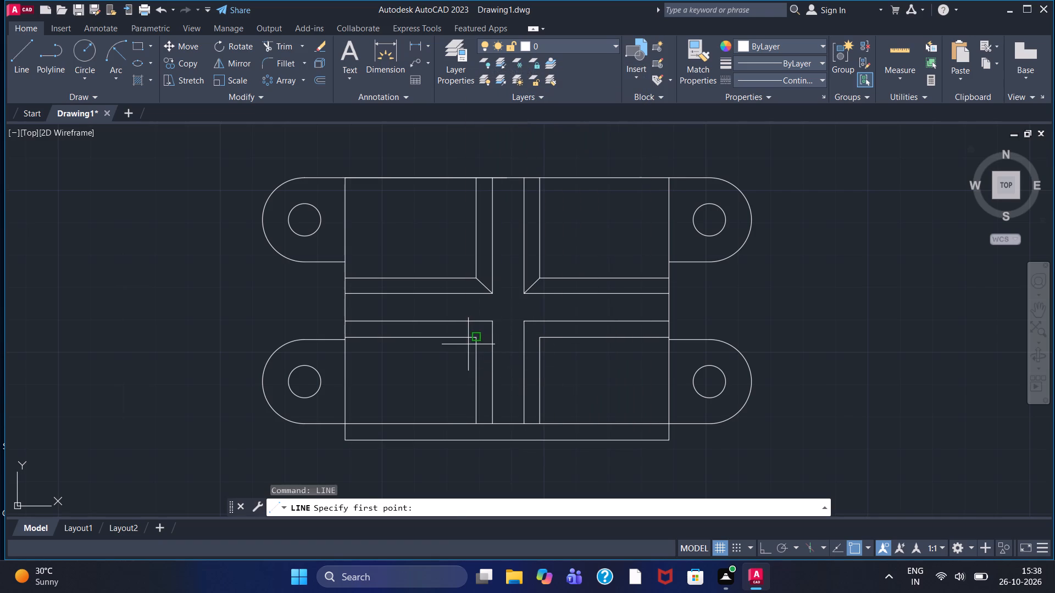
click(476, 338)
click(491, 325)
right_click(491, 325)
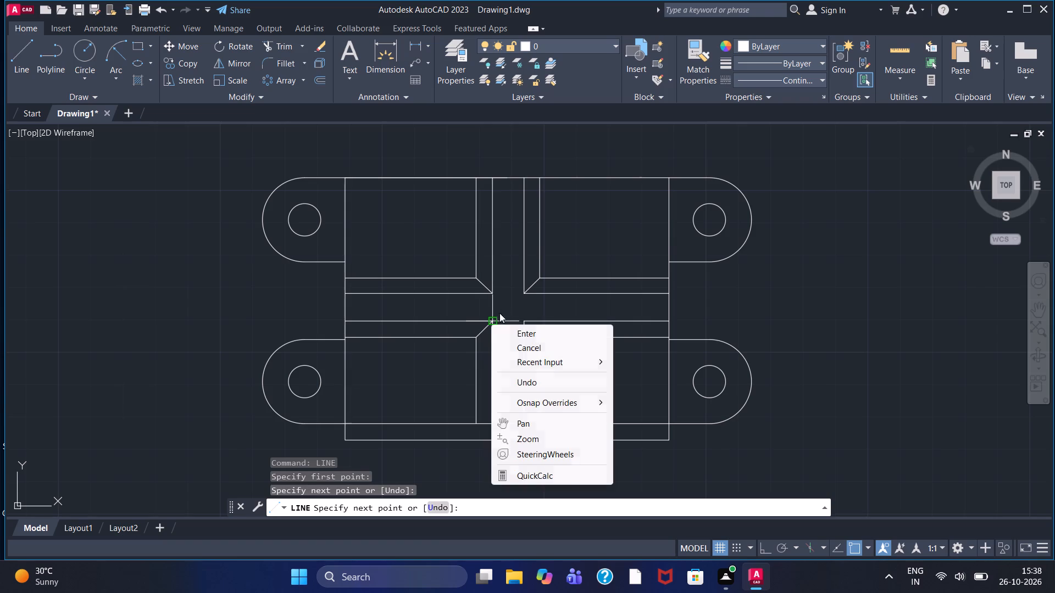
click(509, 328)
right_click(499, 325)
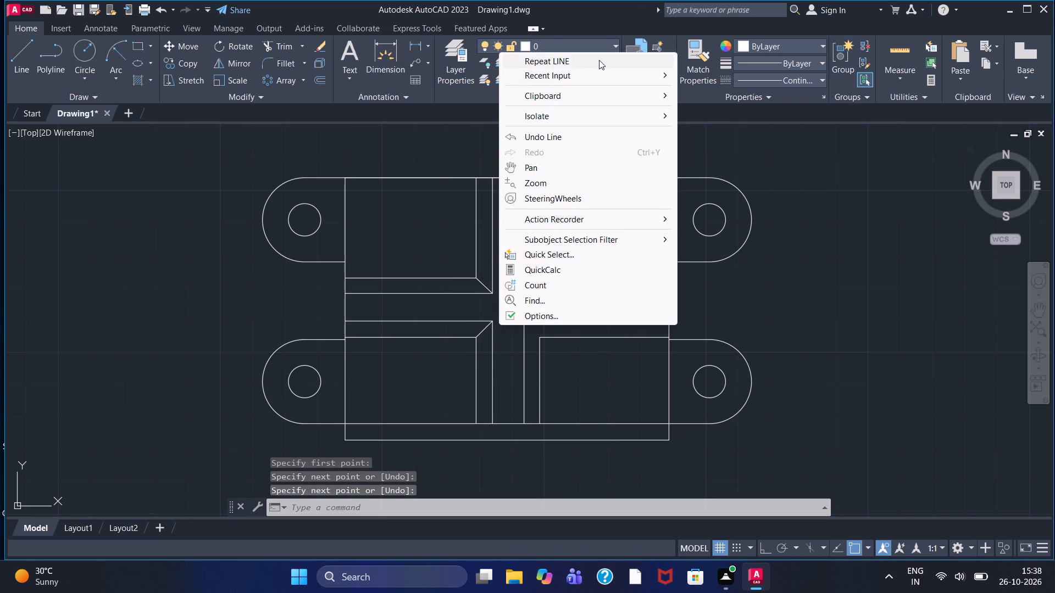
click(594, 61)
click(524, 324)
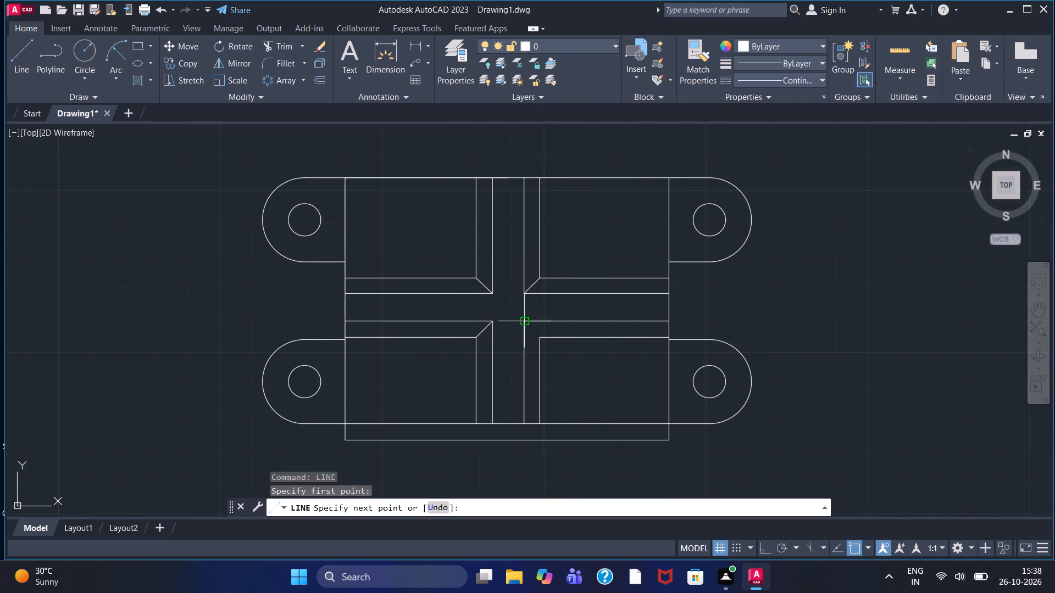
click(536, 336)
key(Escape)
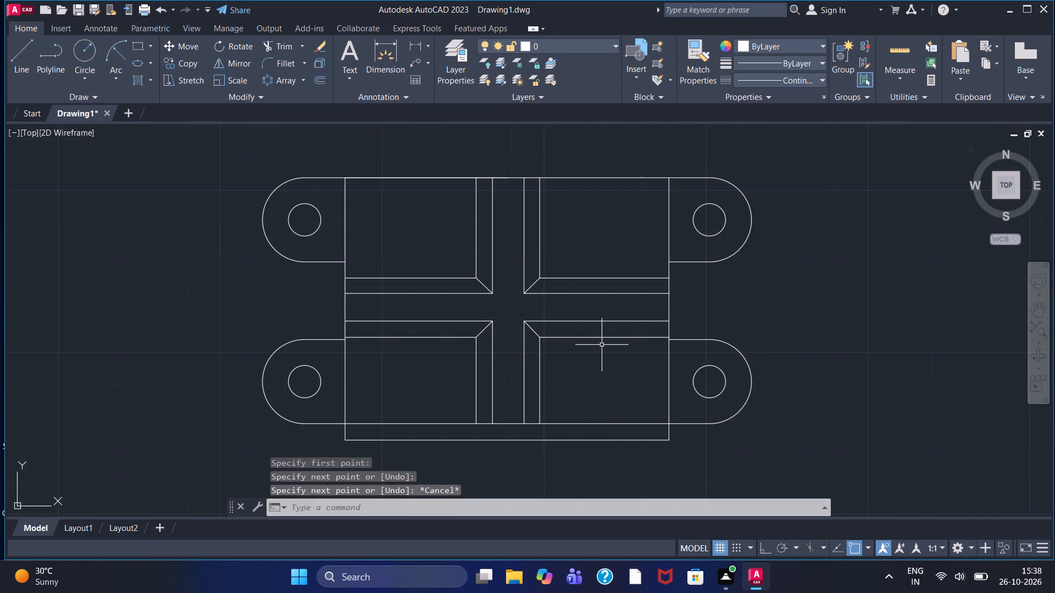
key(Escape)
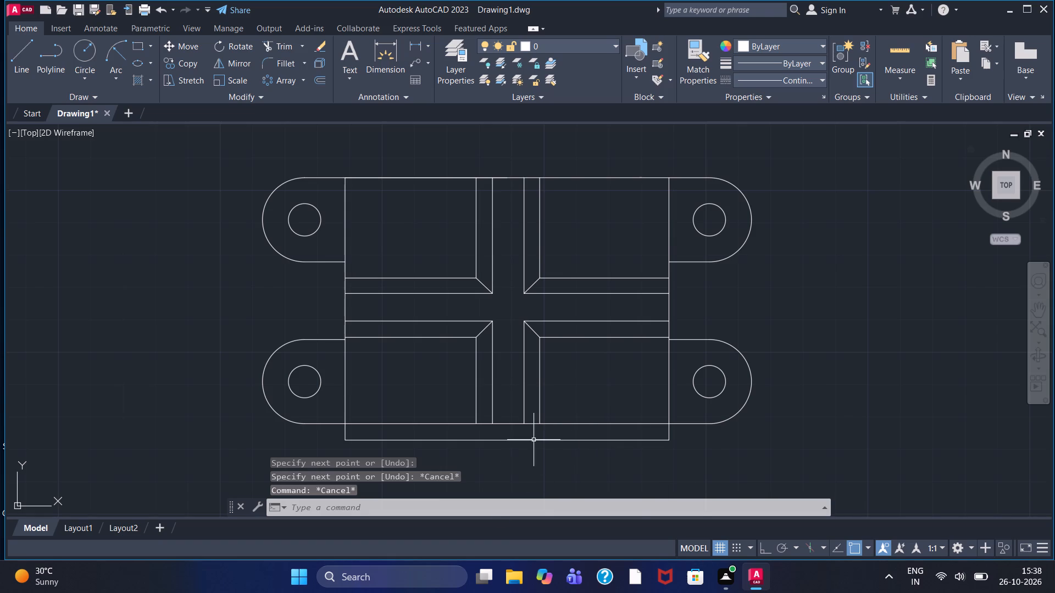
With the CENTER2 linetype, draw a vertical centre line through the vertical rib channel from the upper edge to the lower edge.
click(775, 80)
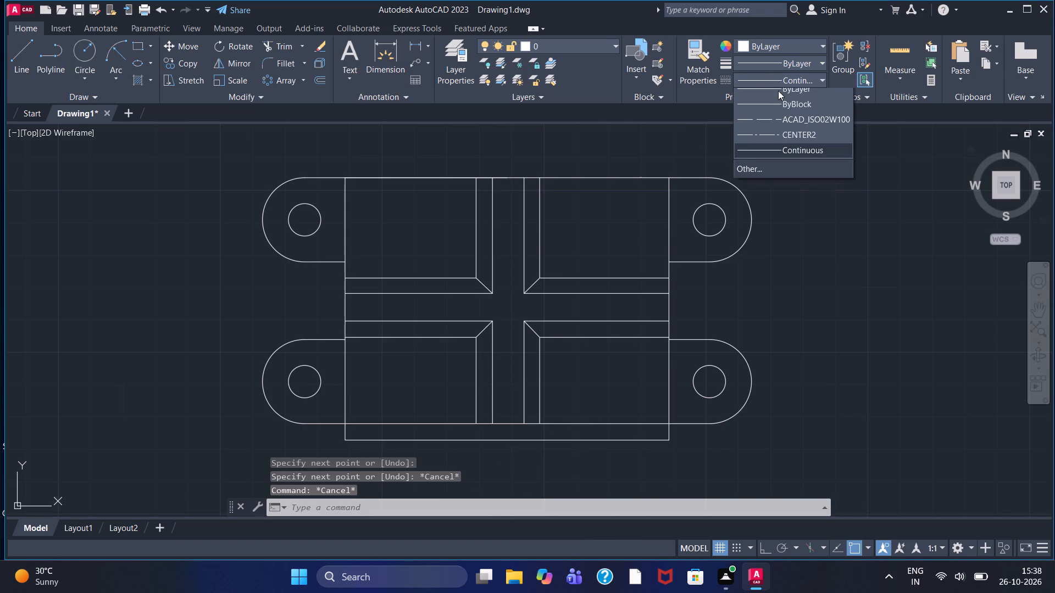
click(787, 142)
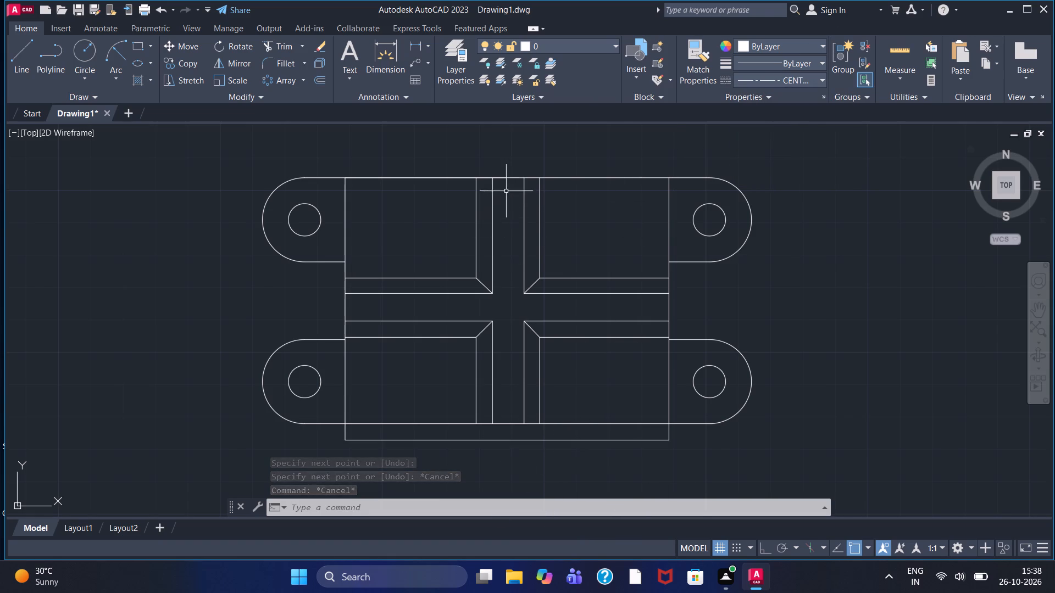
click(26, 73)
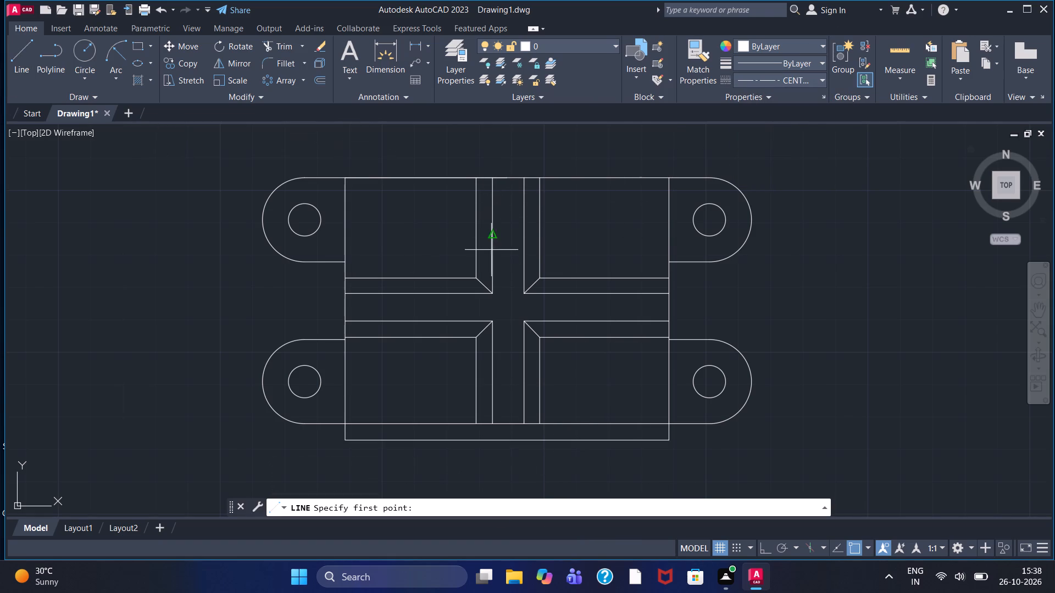
click(508, 178)
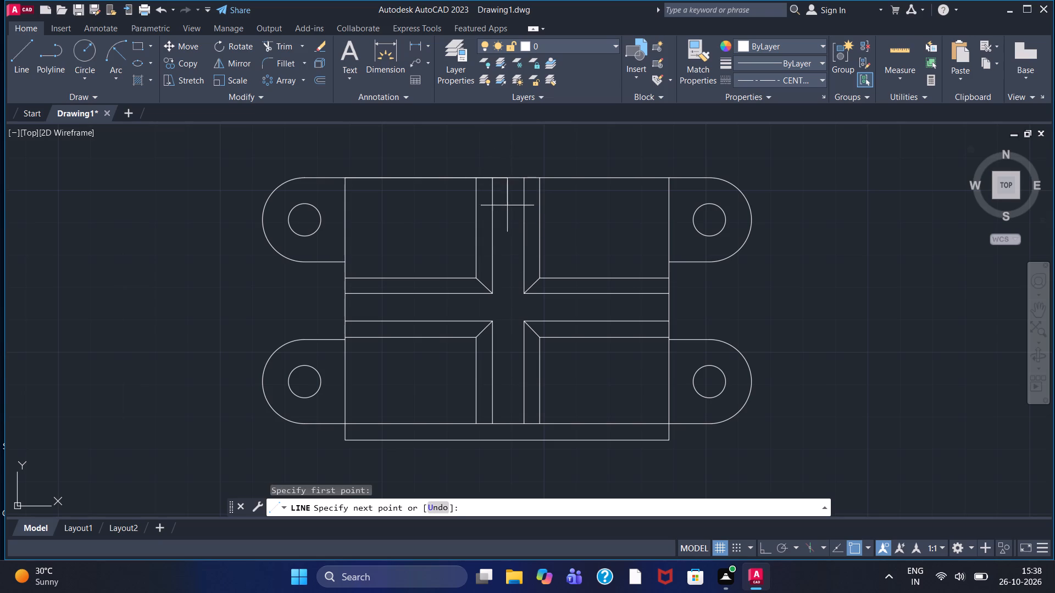
click(509, 426)
right_click(506, 394)
click(519, 400)
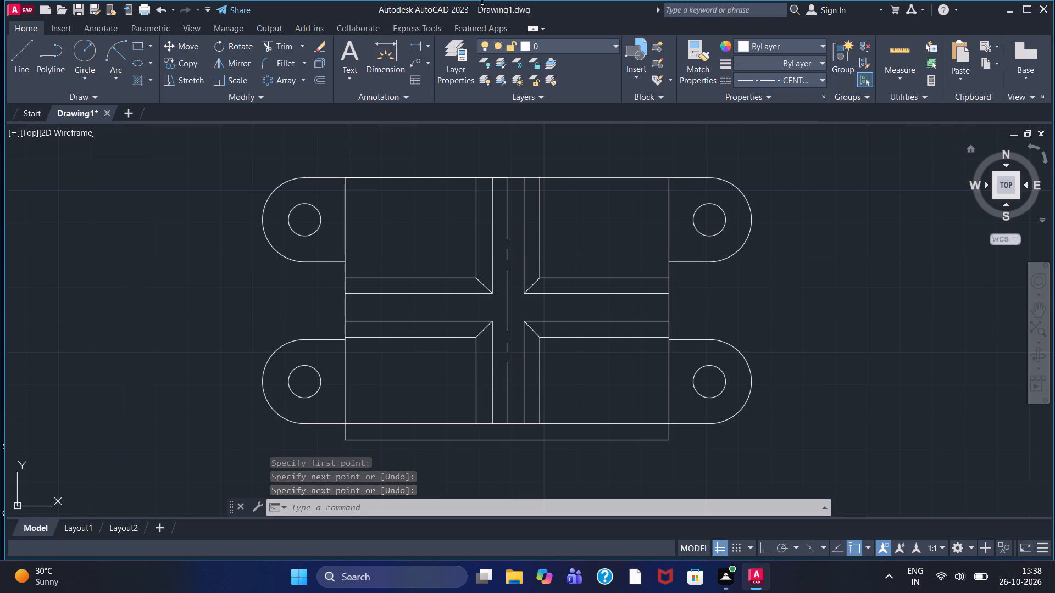
Draw a horizontal centre line along the middle of the horizontal rib channel between the central section's two side edges.
click(17, 64)
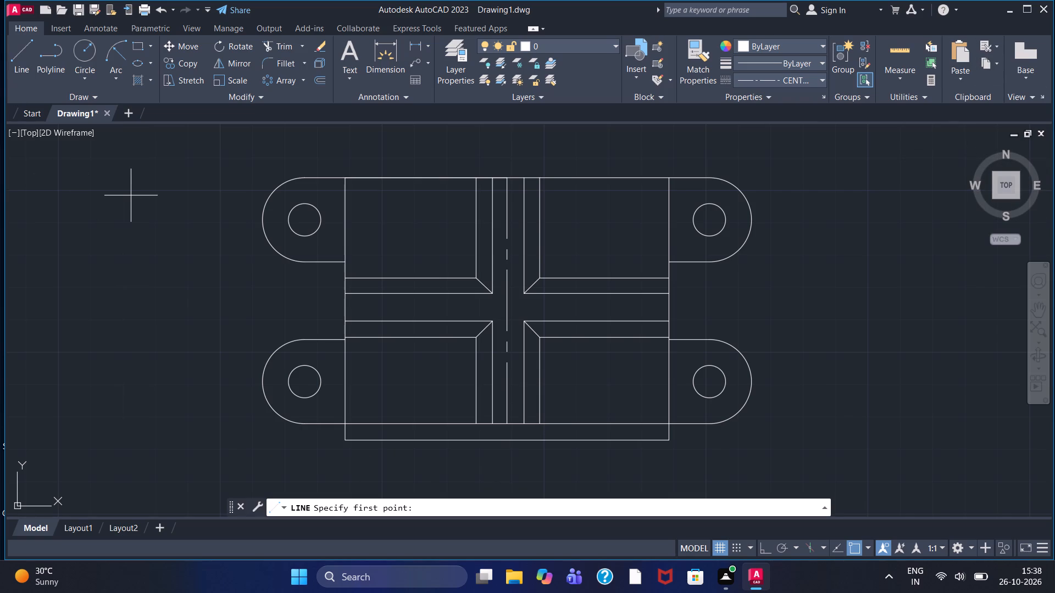
click(342, 310)
click(669, 309)
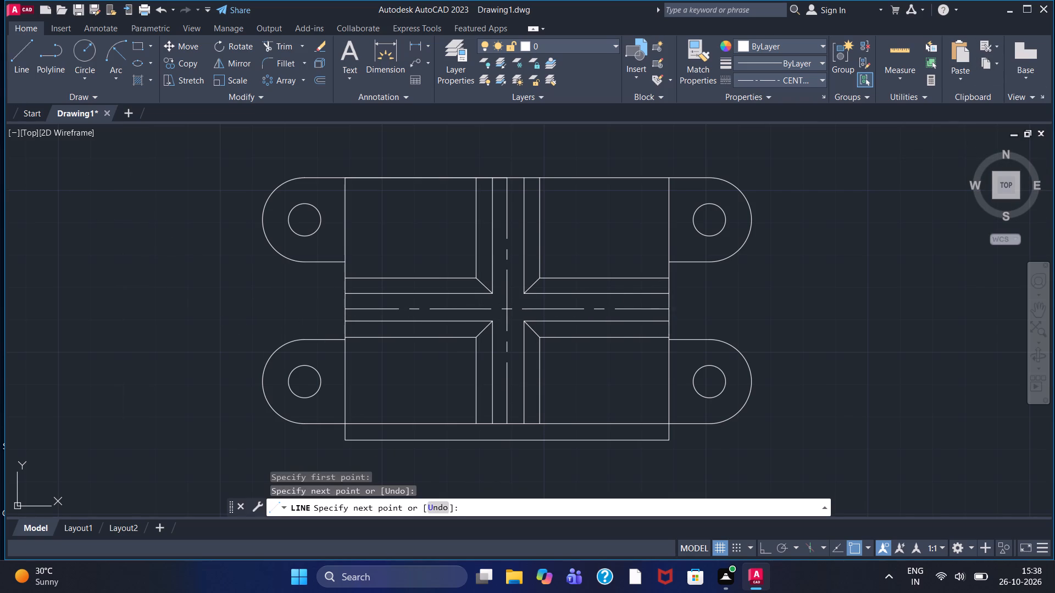
right_click(669, 306)
click(685, 313)
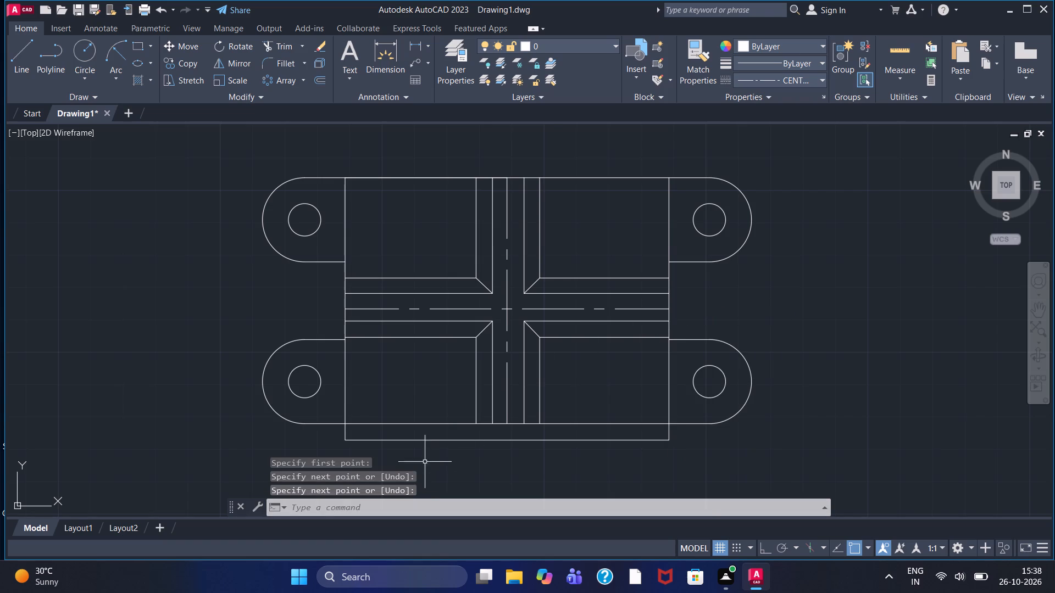
Trim away the leftover horizontal line and the two short vertical stubs below the central section's lower edge.
click(280, 45)
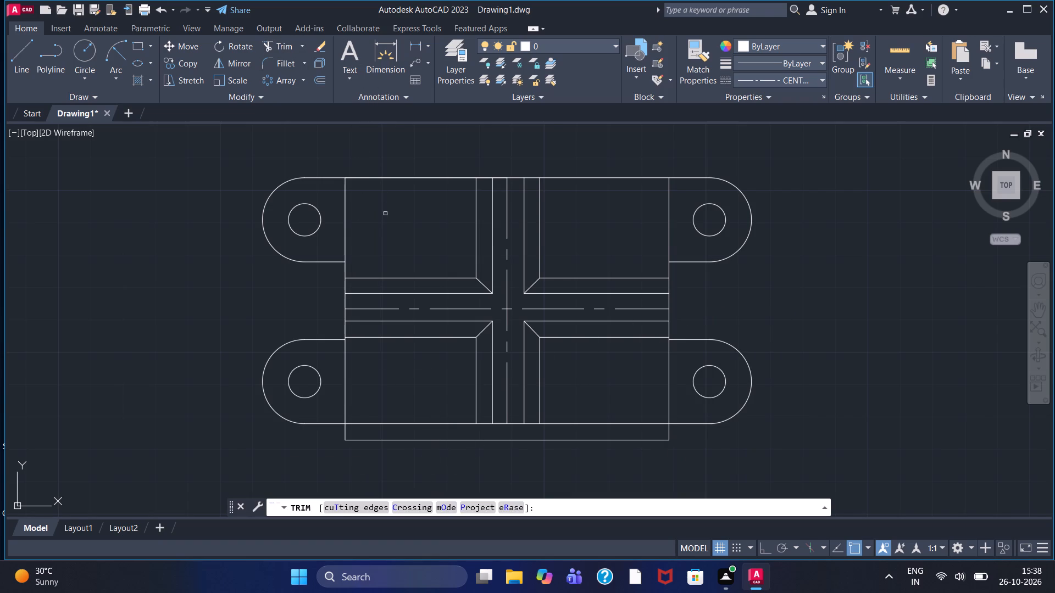
click(349, 440)
click(346, 435)
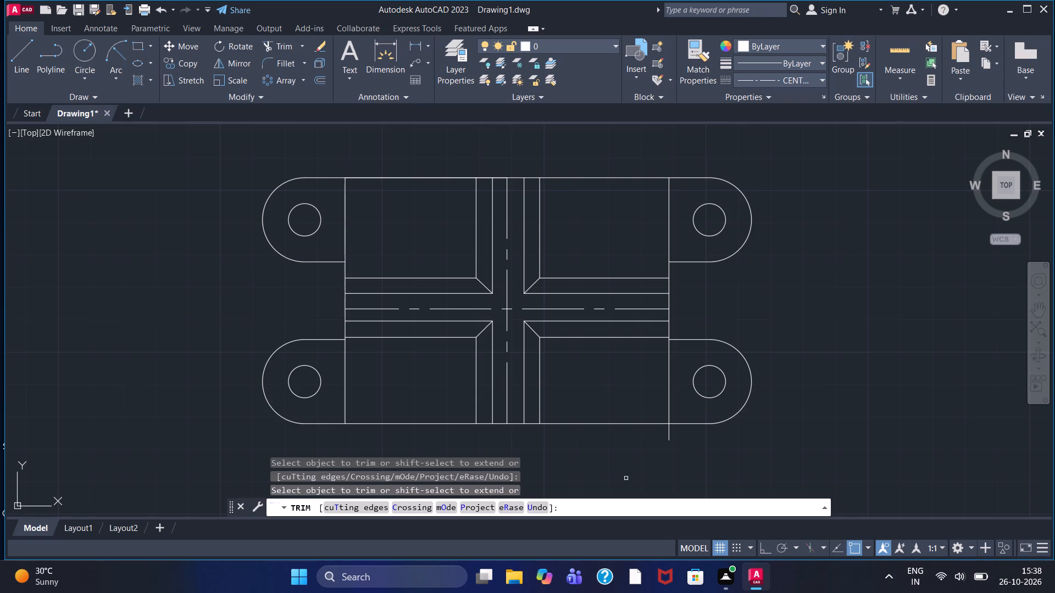
click(668, 437)
scroll(661, 441, down, 1)
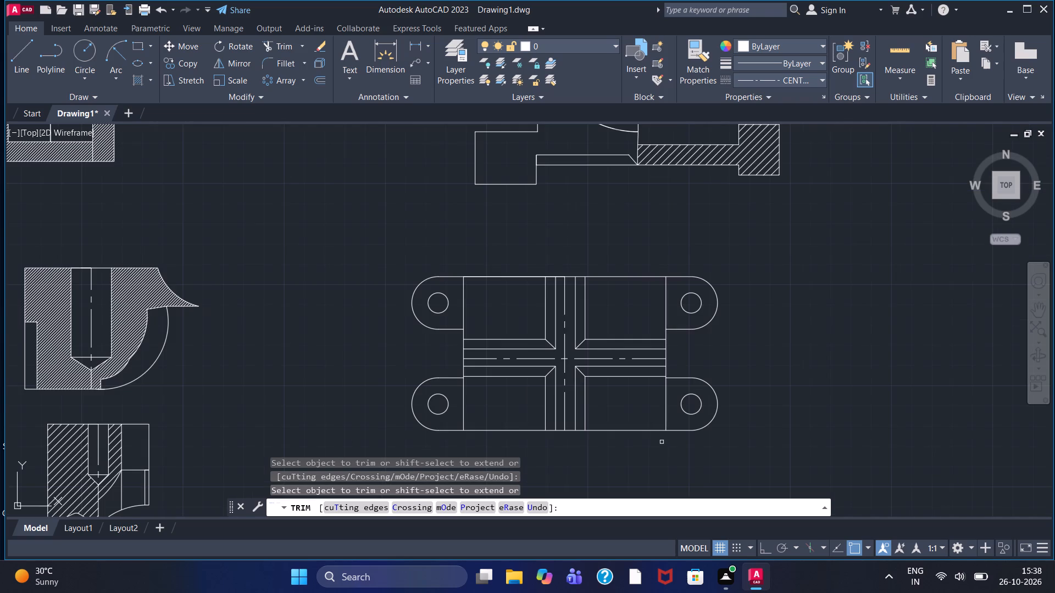
middle_drag(789, 337, 784, 278)
scroll(524, 288, up, 2)
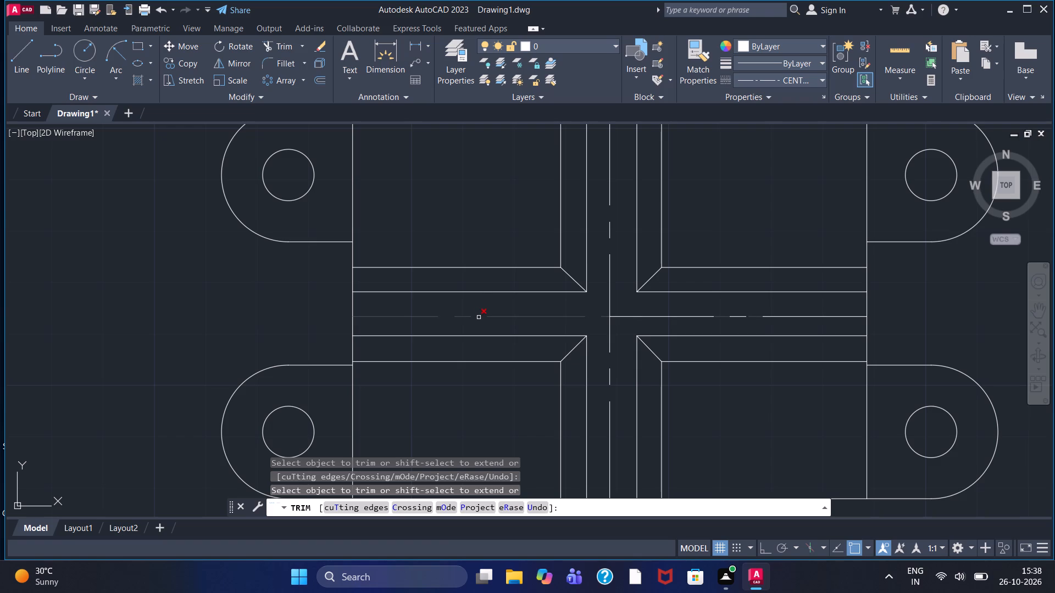
key(Escape)
With the Continuous linetype and Ortho on, draw a line 40 leftward along the lower edge from the vertical centre line's lower end.
scroll(501, 332, down, 1)
middle_drag(597, 469, 597, 466)
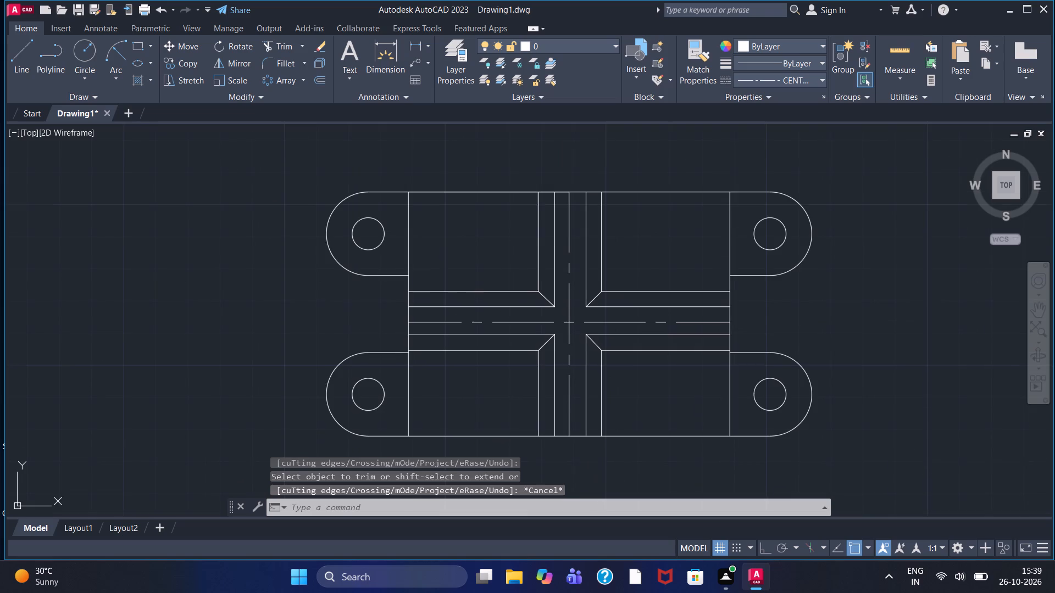
middle_drag(597, 466, 586, 376)
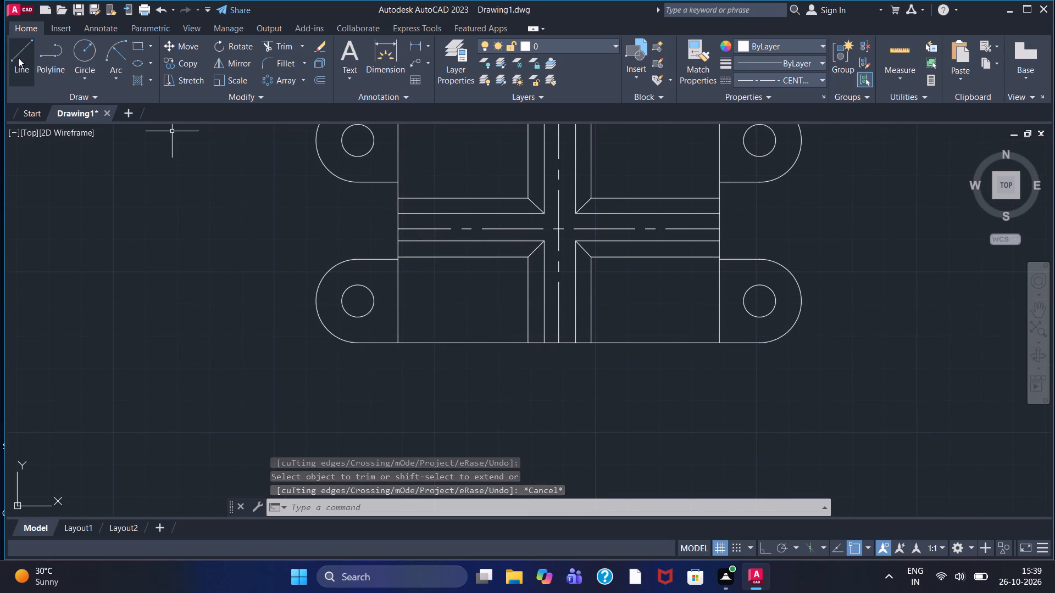
click(788, 80)
click(780, 155)
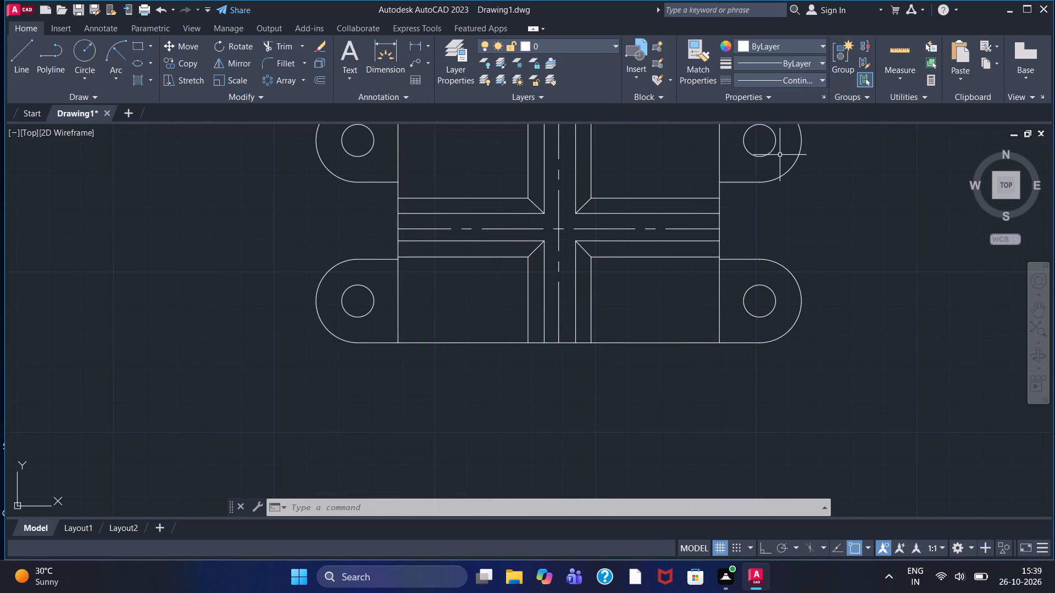
click(25, 53)
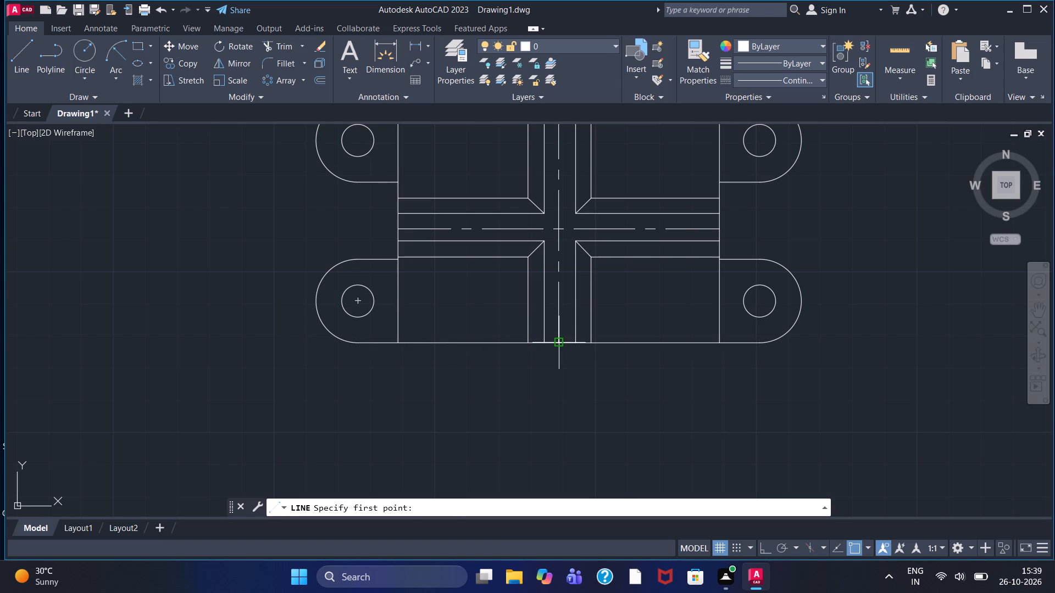
click(557, 341)
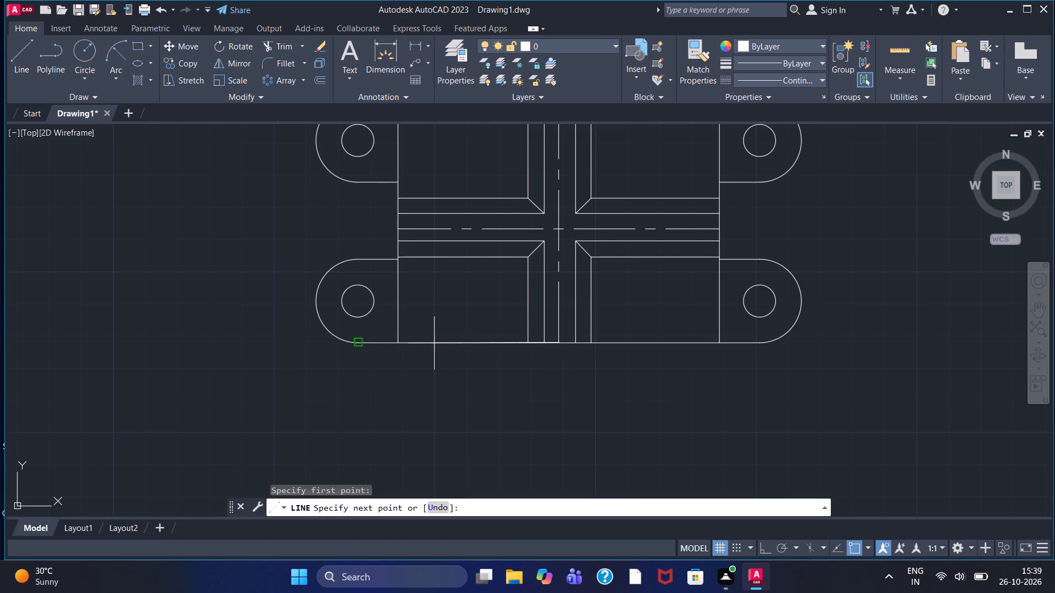
key(F8)
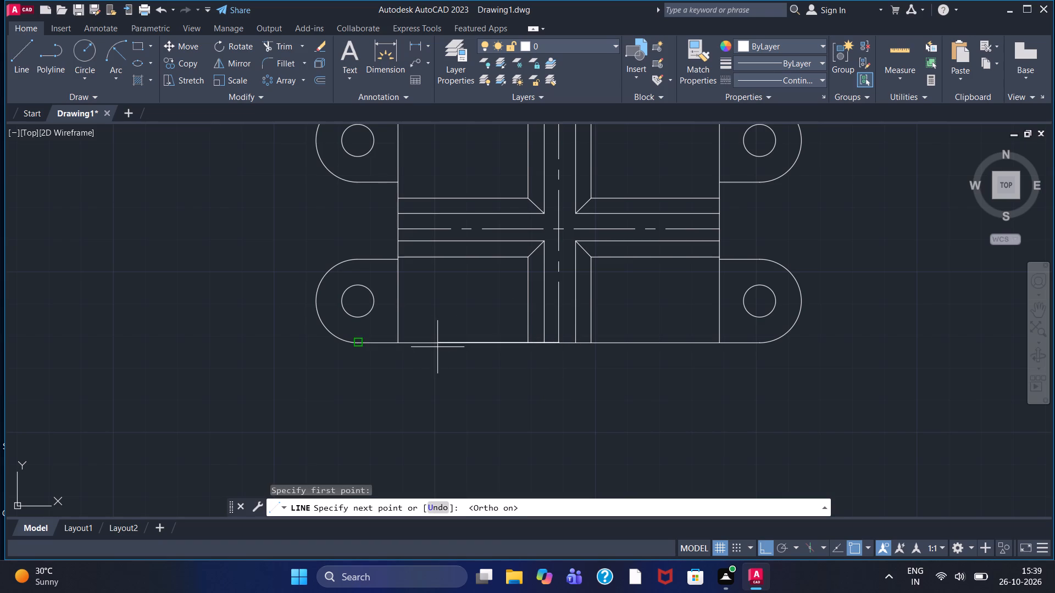
scroll(437, 342, up, 3)
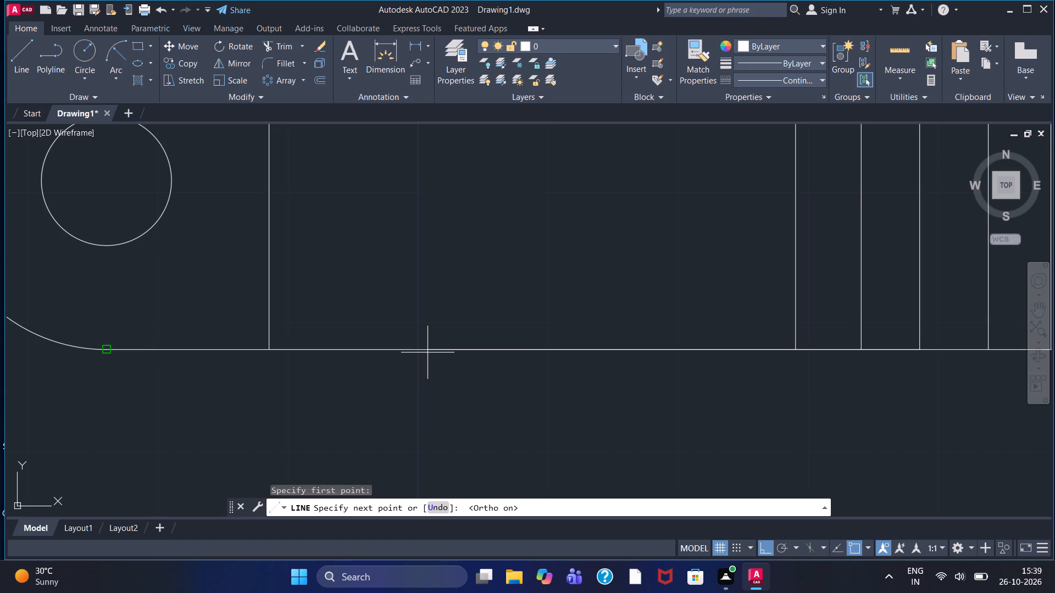
key(4)
key(0)
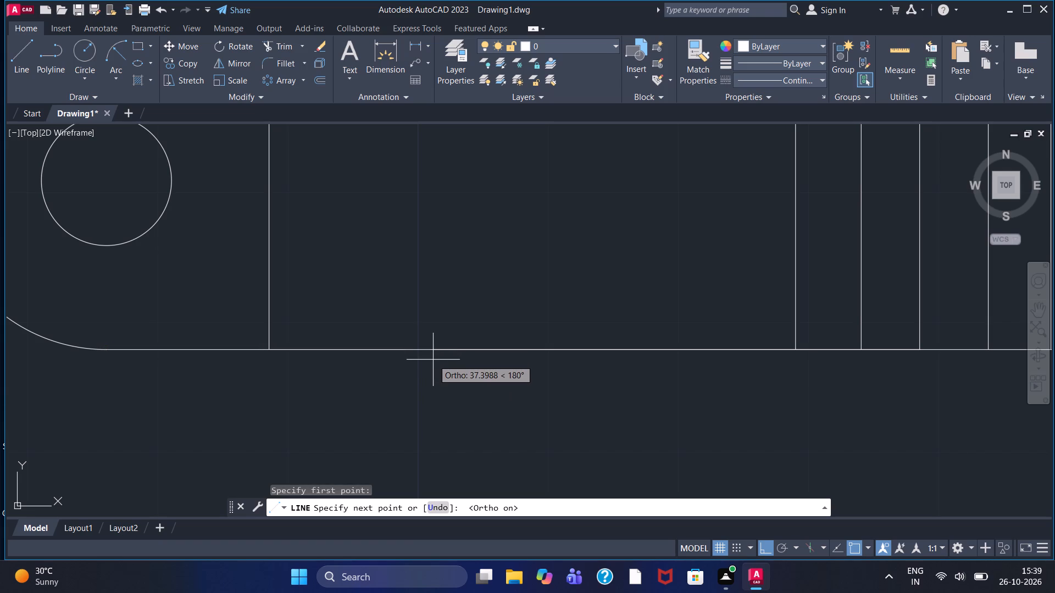
key(Return)
Continue the line 30 down, 80 to the right and 30 up to form an 80 by 30 rectangle below the body.
scroll(427, 432, down, 1)
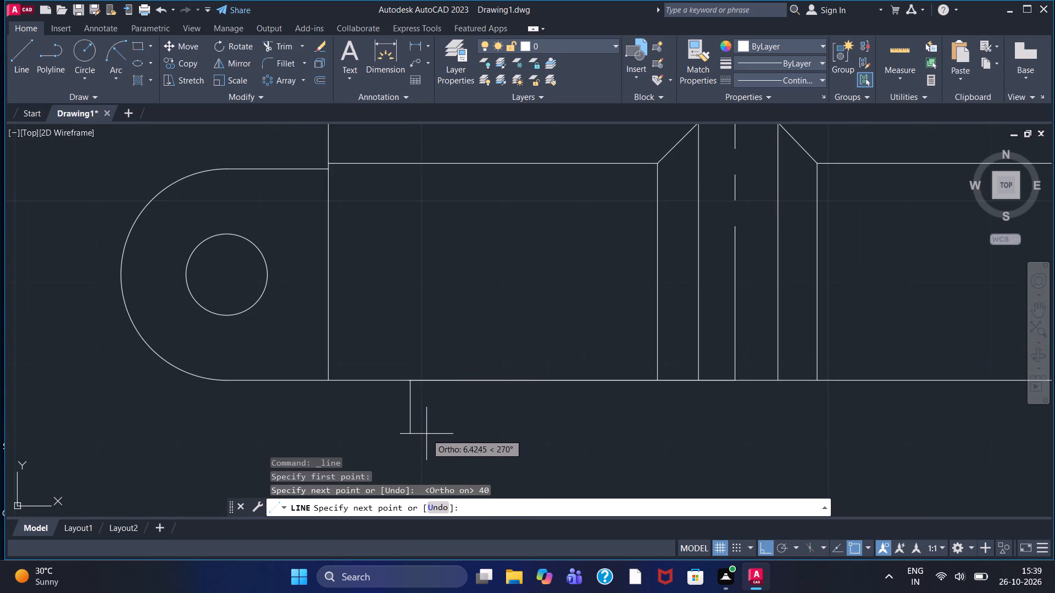
middle_drag(448, 452, 433, 295)
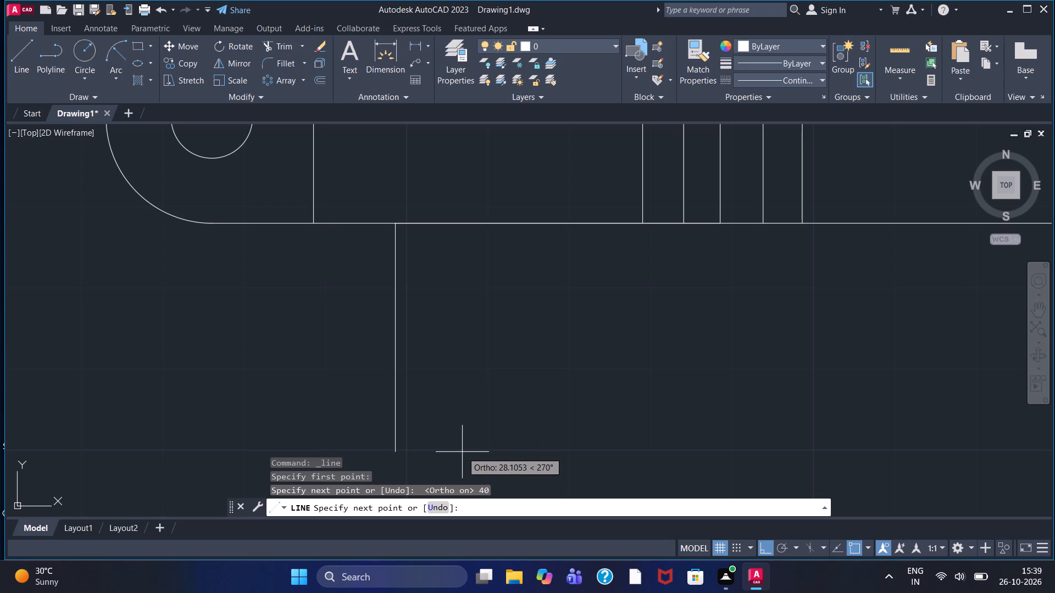
key(3)
key(0)
key(Return)
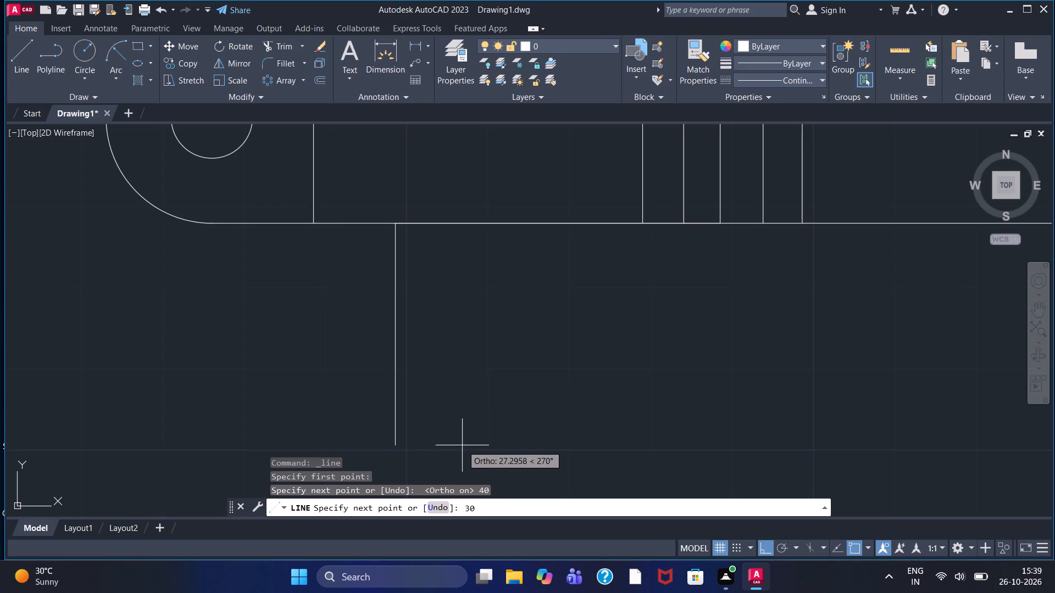
text(80)
key(Return)
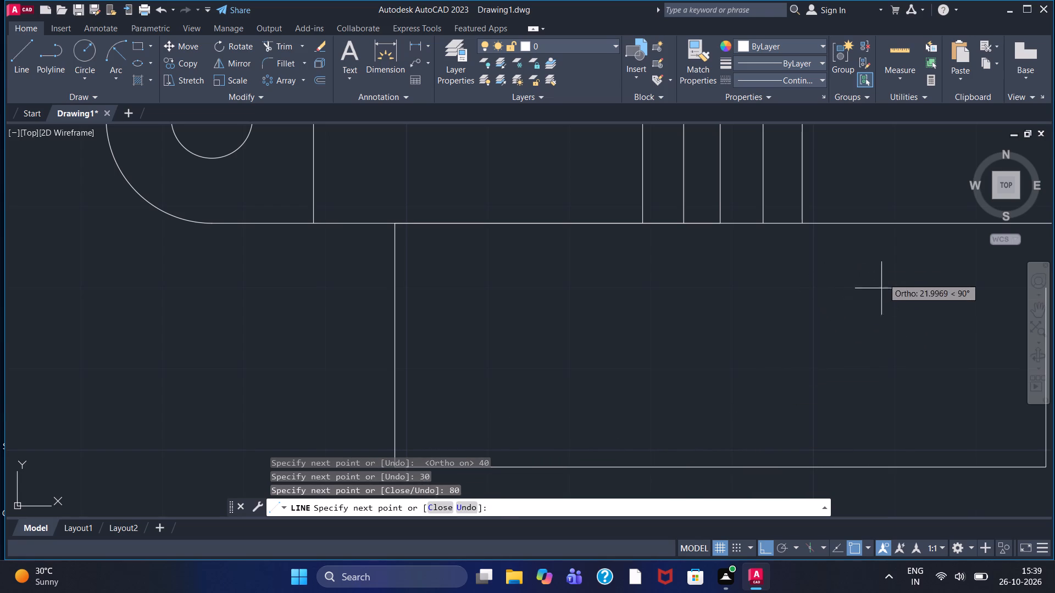
key(3)
key(0)
key(Return)
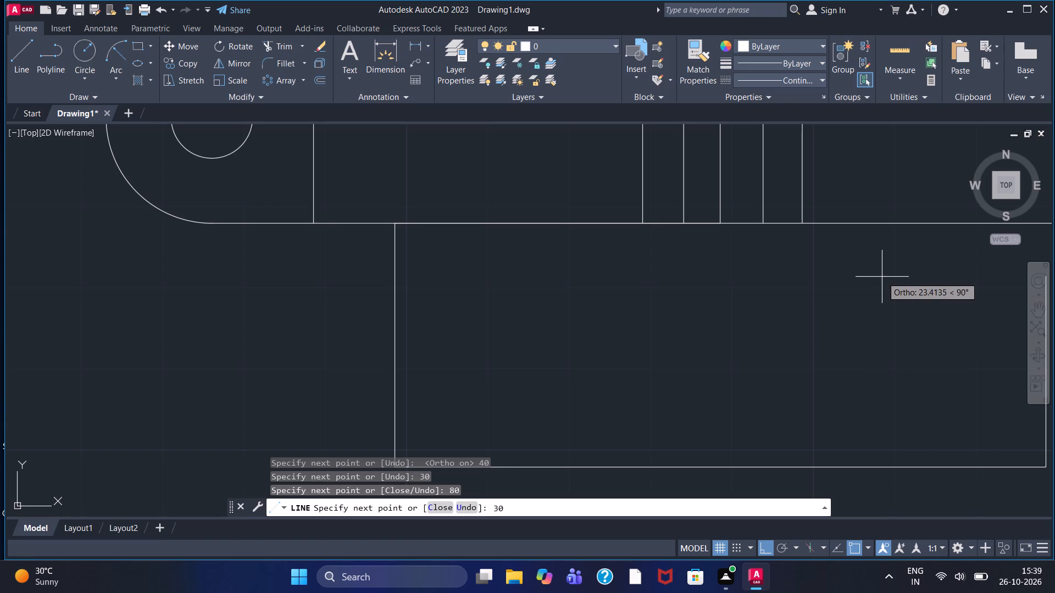
middle_drag(881, 278, 720, 310)
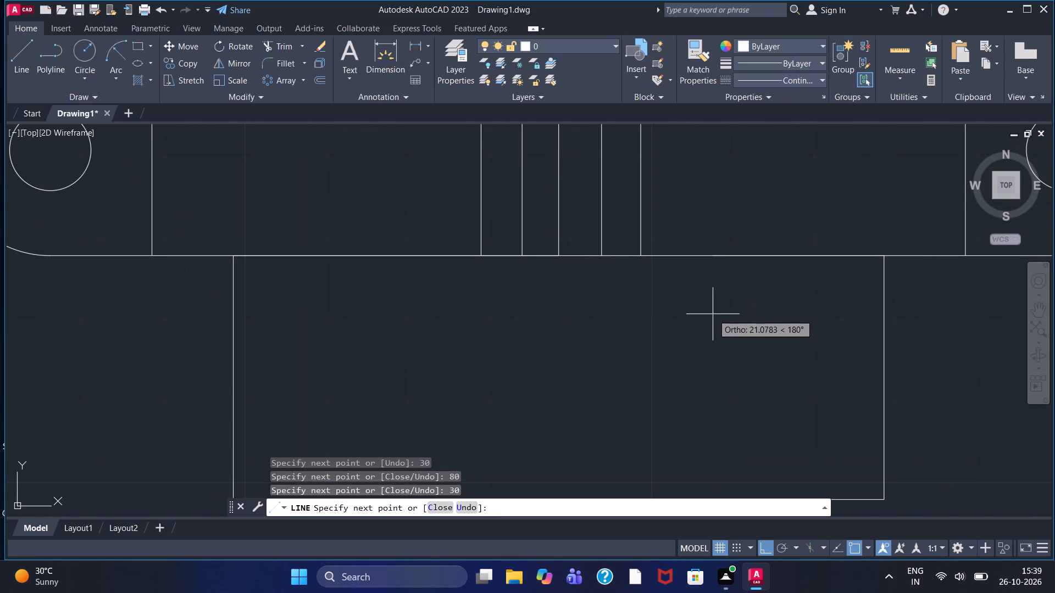
key(Escape)
Offset both vertical sides of the lower rectangle inward by 5 using the Through option.
scroll(710, 323, down, 1)
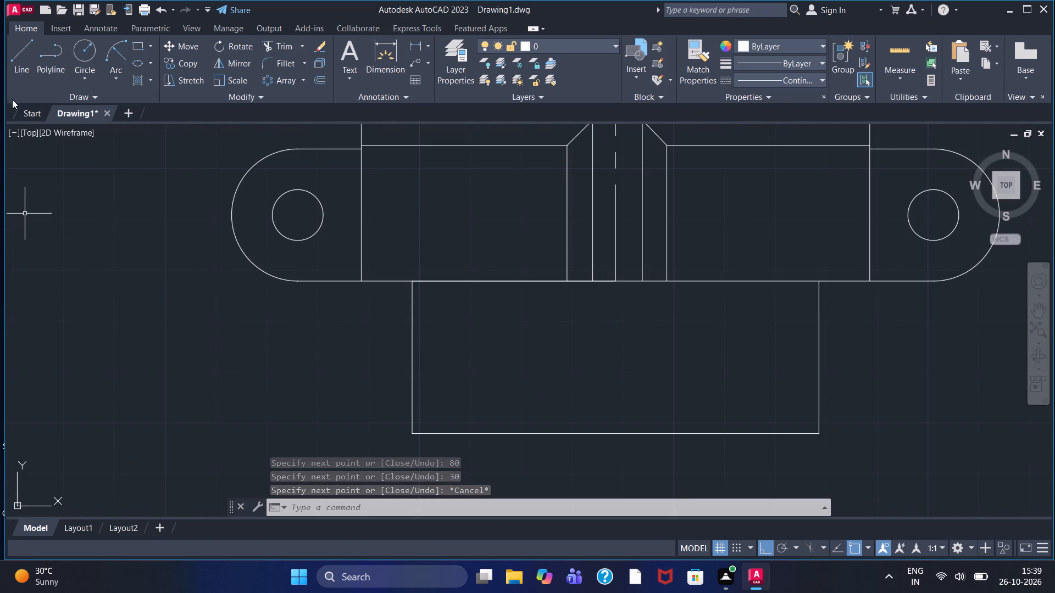
click(315, 76)
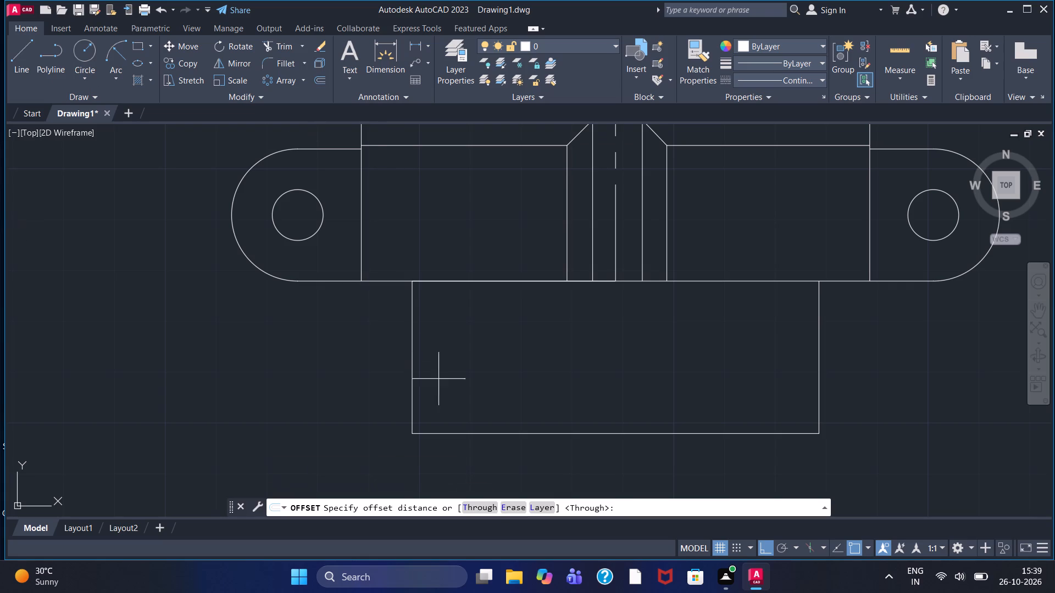
click(488, 507)
scroll(406, 396, up, 2)
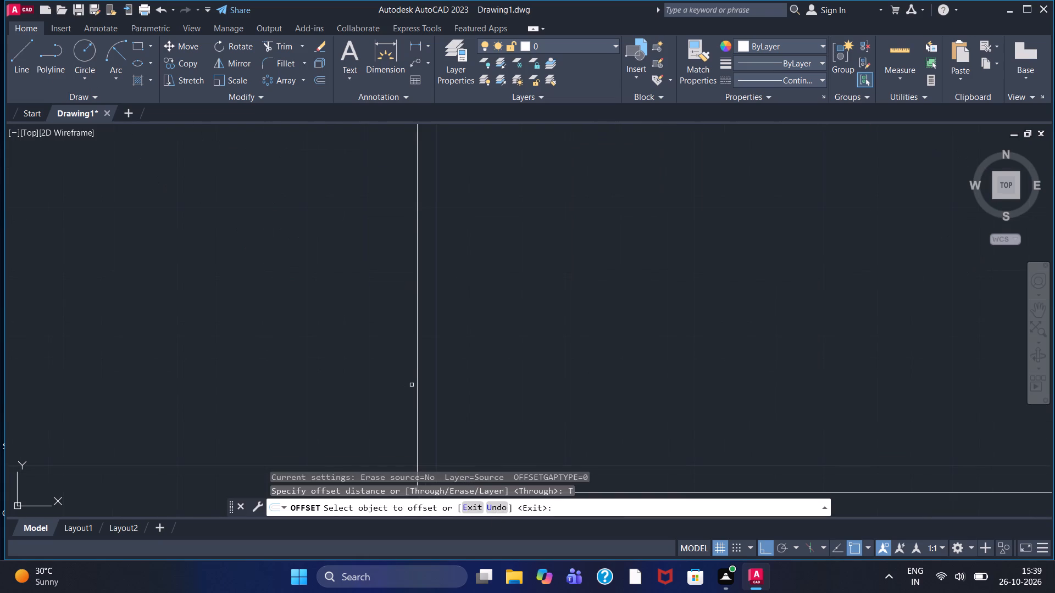
click(416, 369)
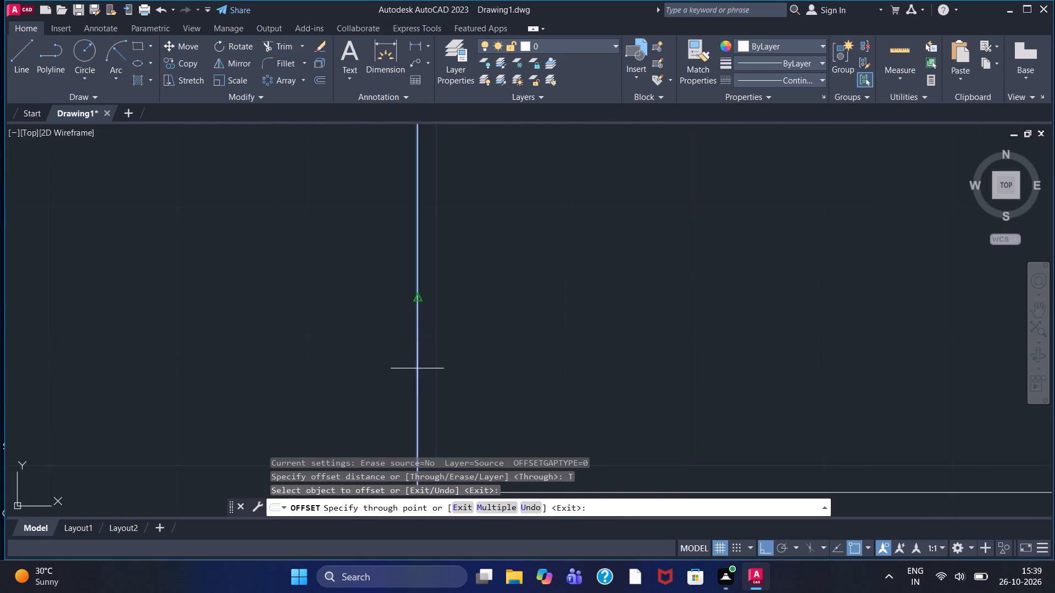
key(5)
key(Return)
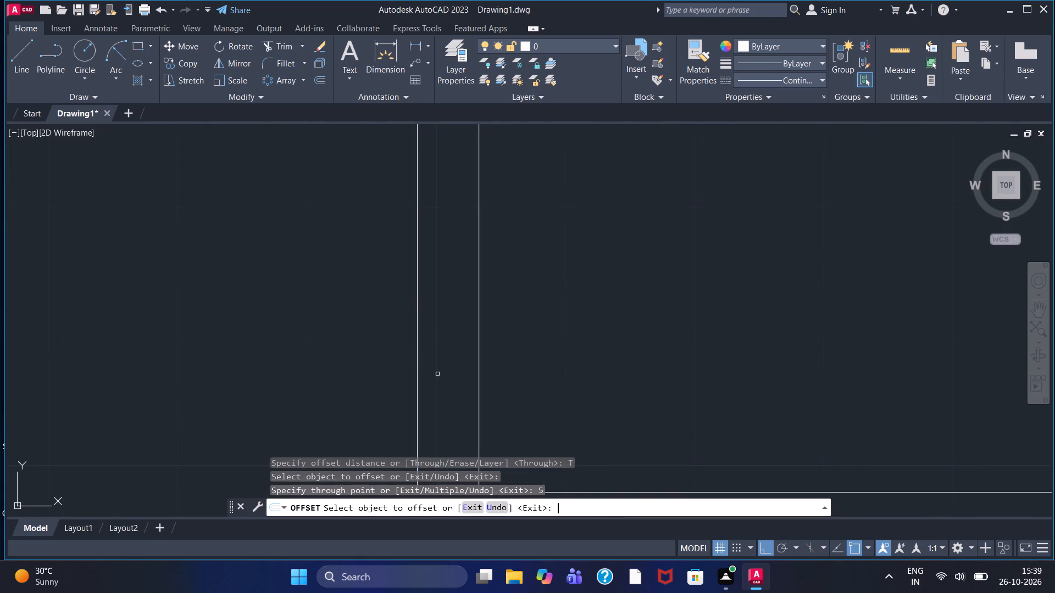
scroll(475, 362, down, 2)
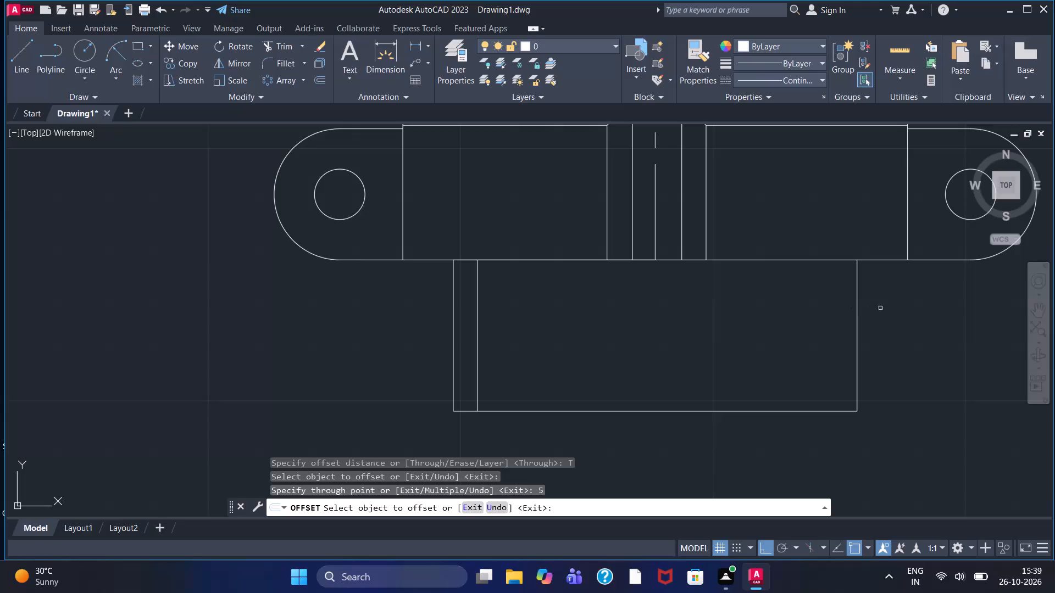
click(856, 353)
scroll(813, 364, up, 2)
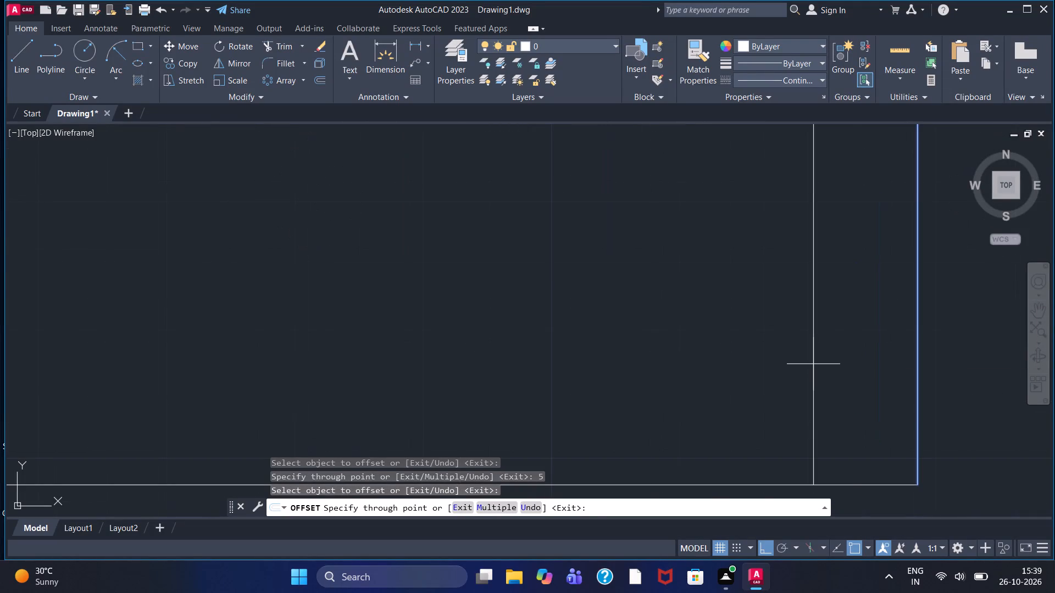
key(5)
key(Return)
scroll(813, 364, down, 1)
scroll(357, 345, down, 2)
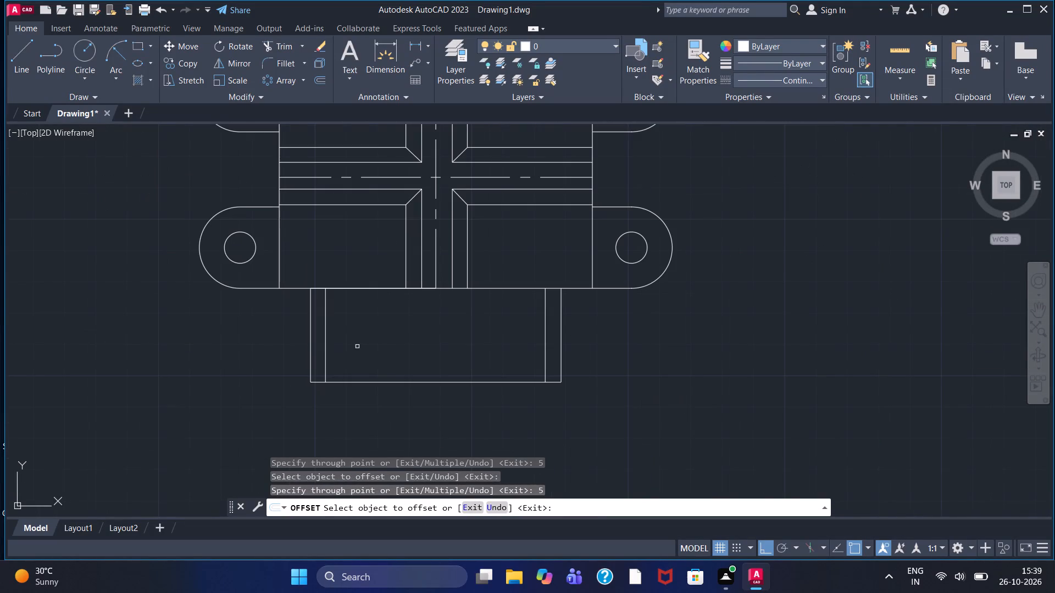
scroll(337, 359, down, 1)
middle_drag(252, 394, 407, 378)
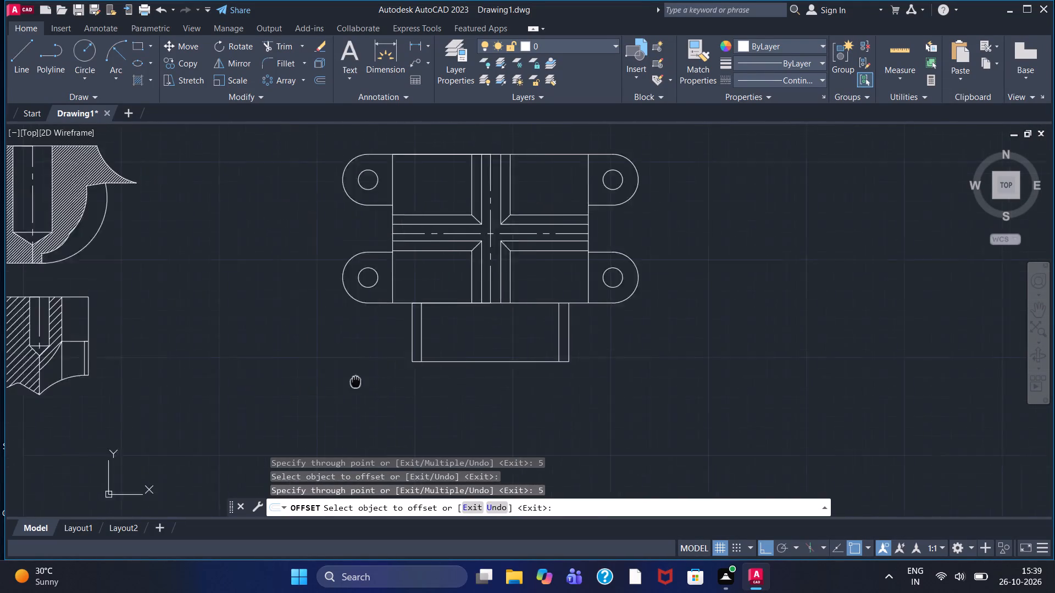
Measure the vertical rib's outer width at the lower view's bottom edge with a linear dimension, without placing it.
middle_drag(407, 378, 414, 382)
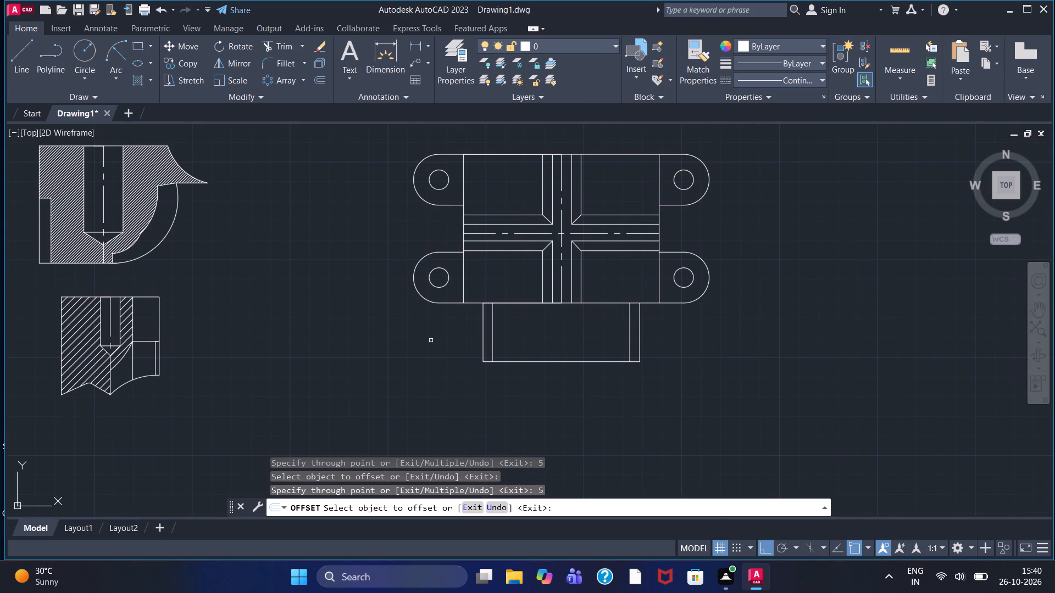
scroll(588, 313, down, 2)
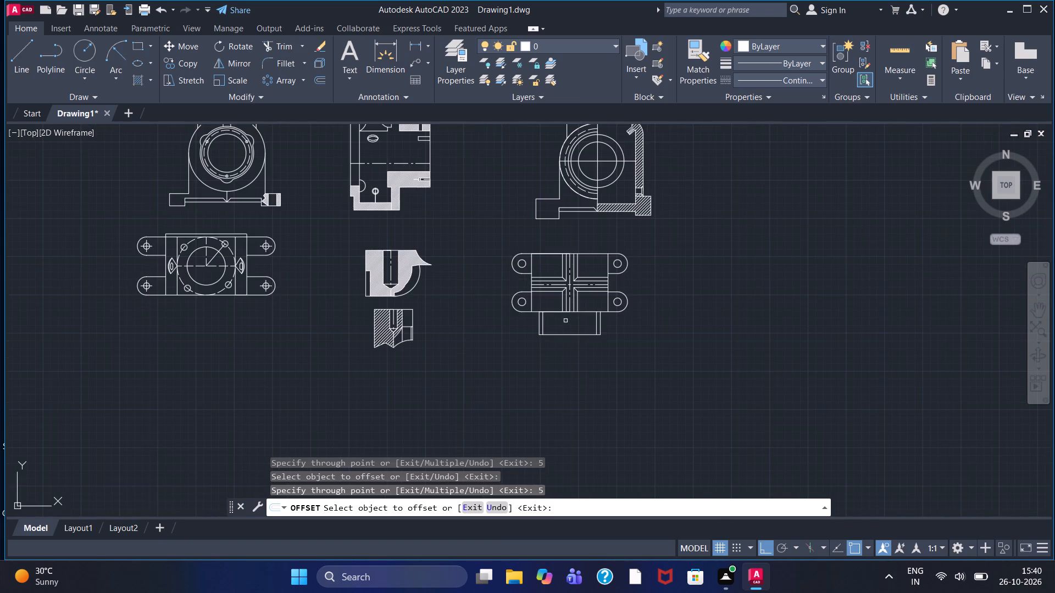
scroll(563, 321, up, 2)
scroll(558, 318, down, 1)
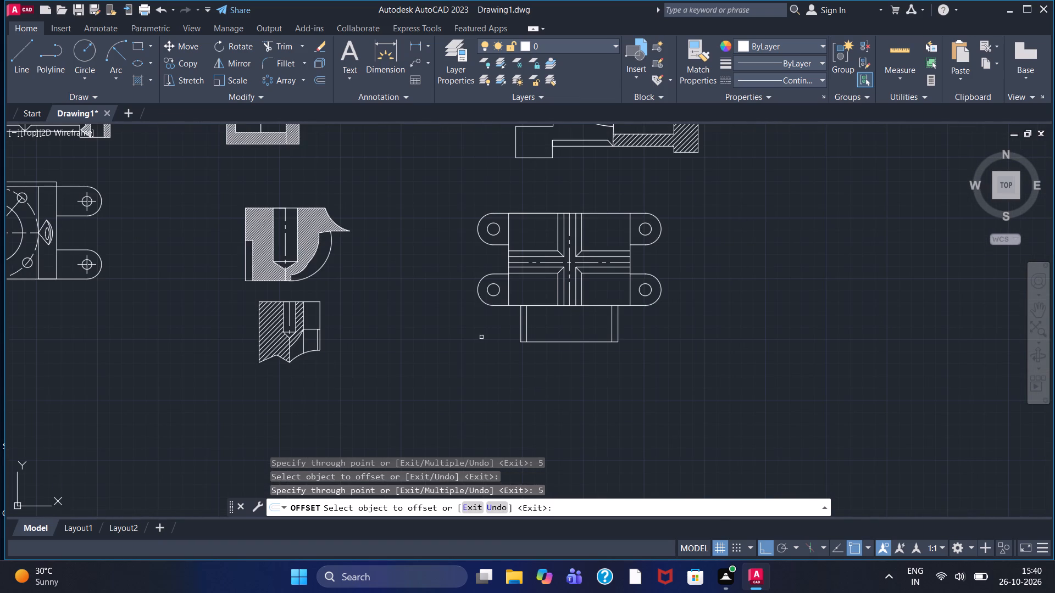
scroll(598, 329, up, 2)
middle_drag(569, 312, 569, 364)
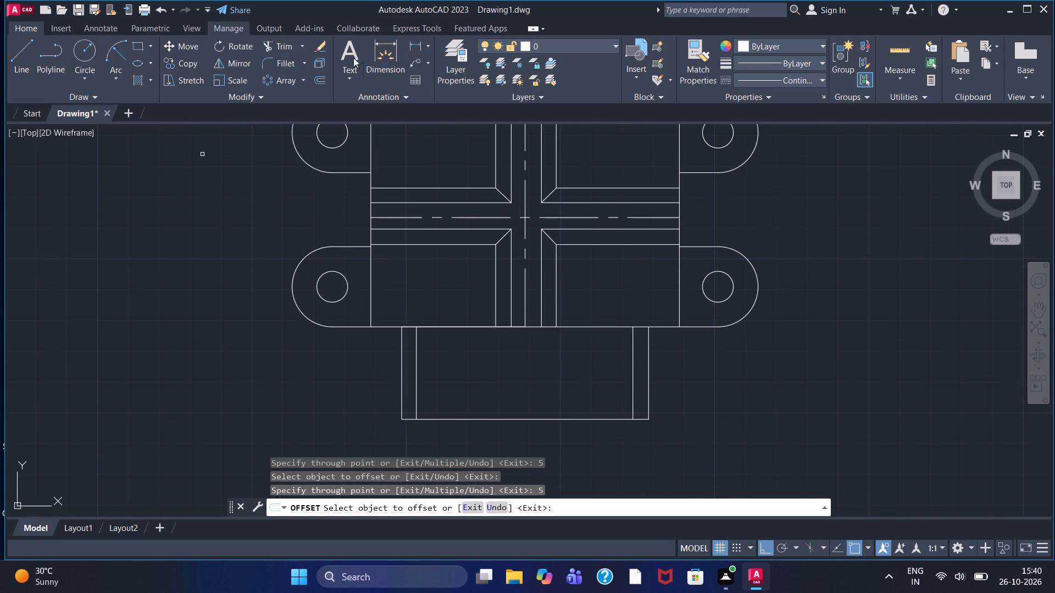
click(410, 42)
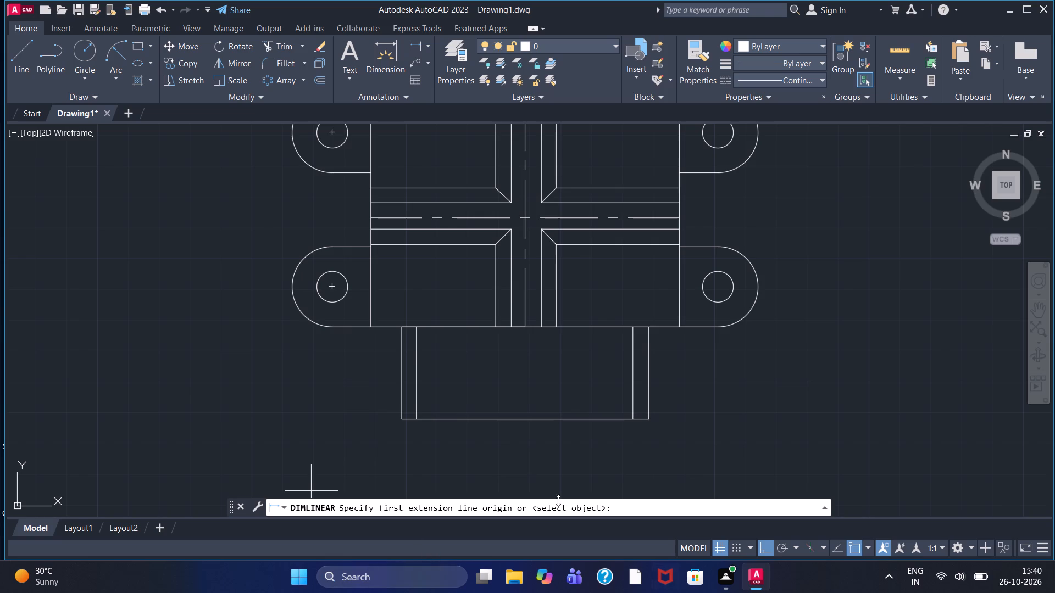
click(495, 322)
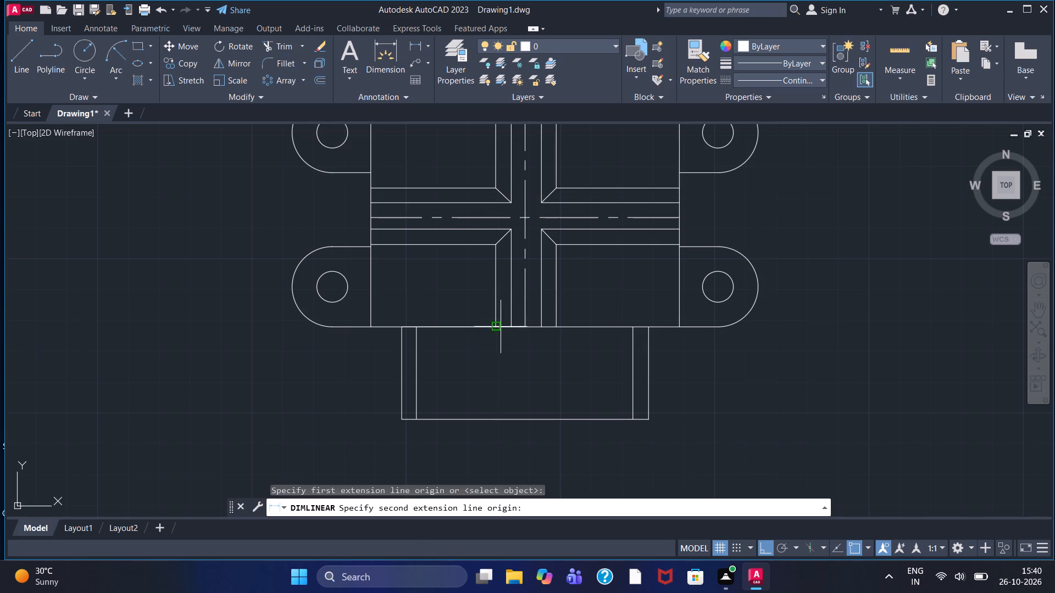
click(553, 325)
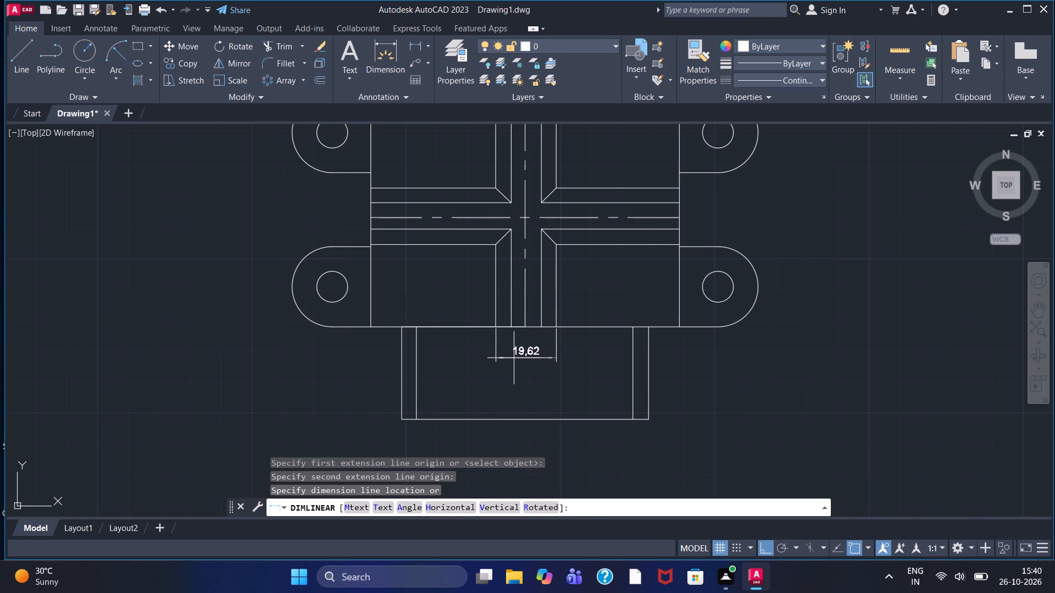
key(Escape)
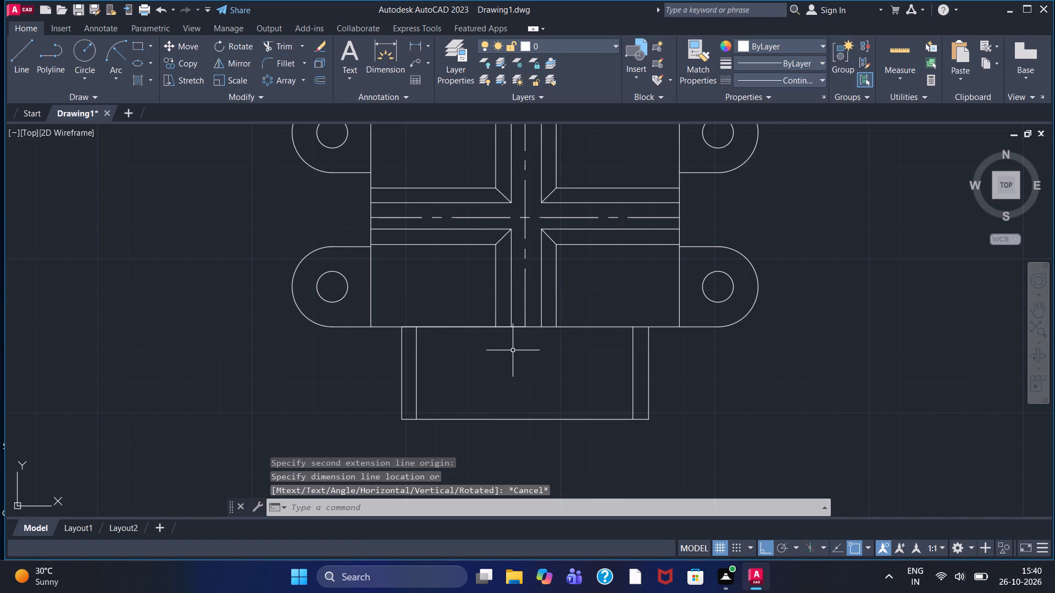
Add a horizontal linear dimension across the top edge of the front view's upper block, placed above the view.
scroll(505, 358, down, 1)
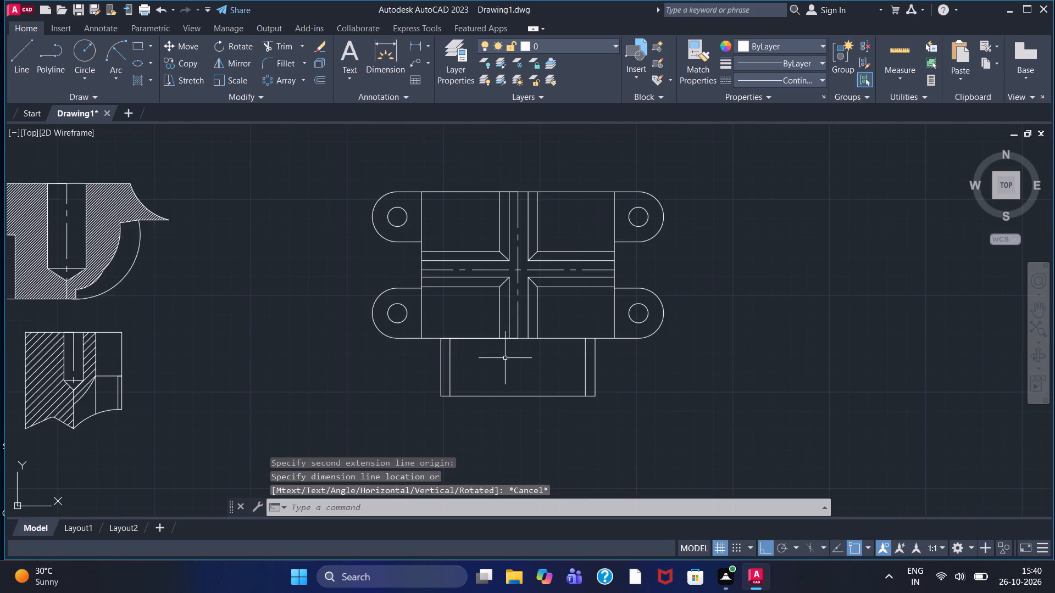
scroll(505, 358, down, 3)
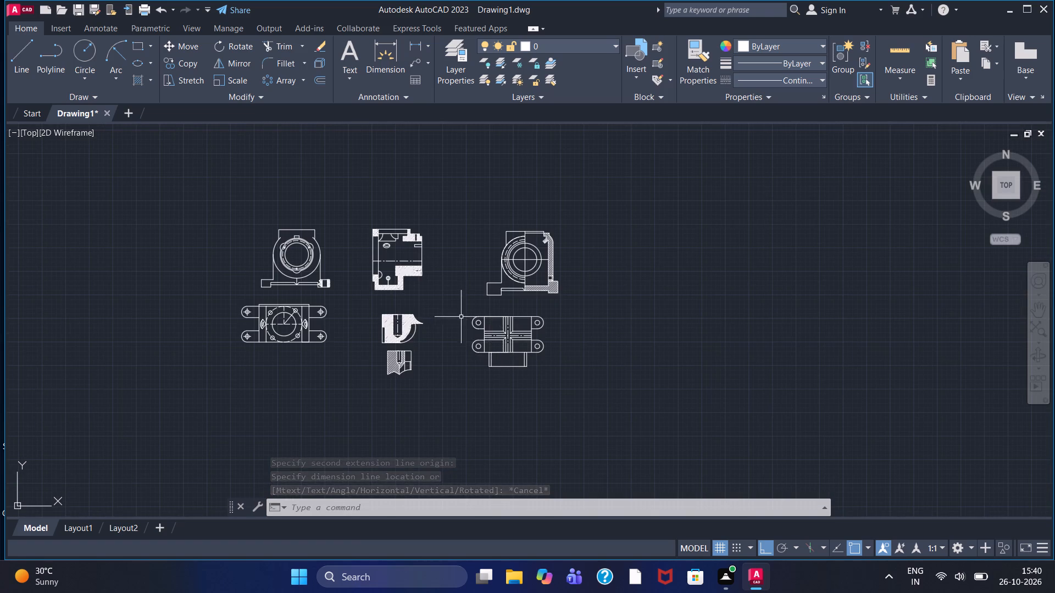
middle_drag(459, 316, 513, 281)
scroll(513, 281, up, 1)
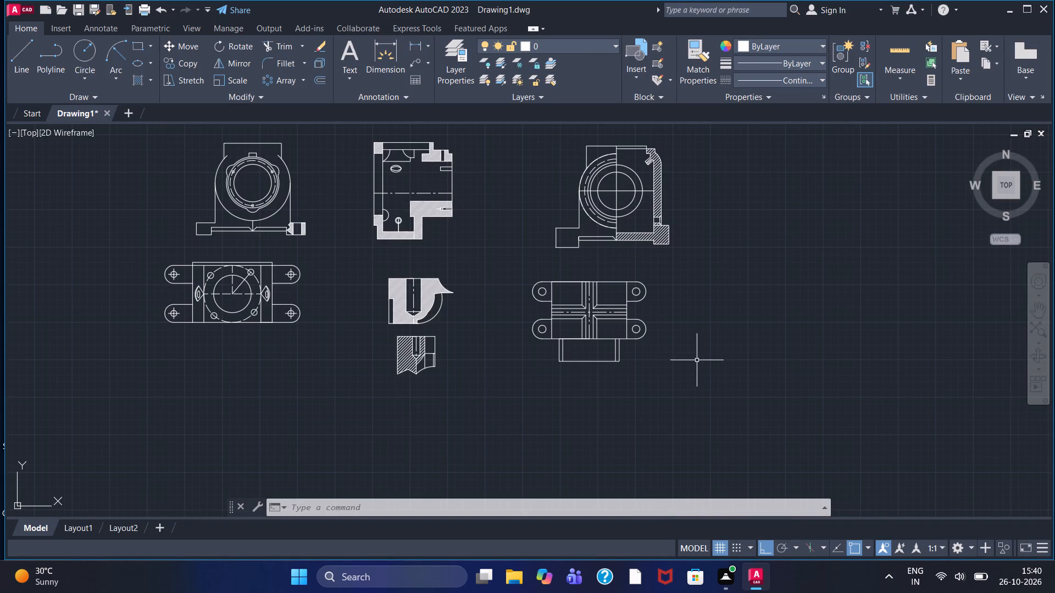
middle_drag(686, 288, 697, 328)
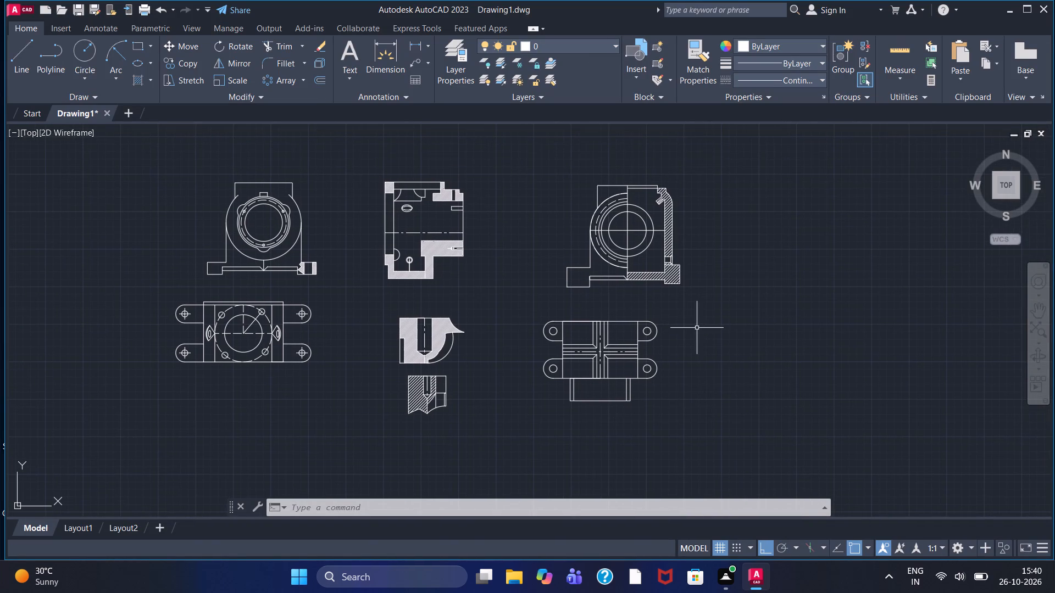
scroll(288, 213, up, 2)
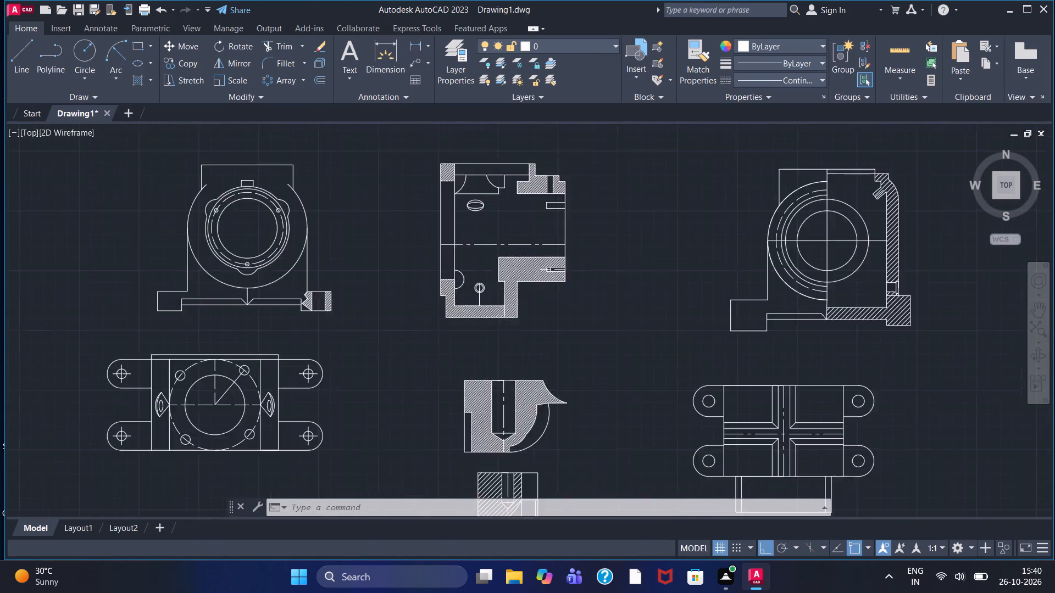
middle_drag(410, 234, 620, 270)
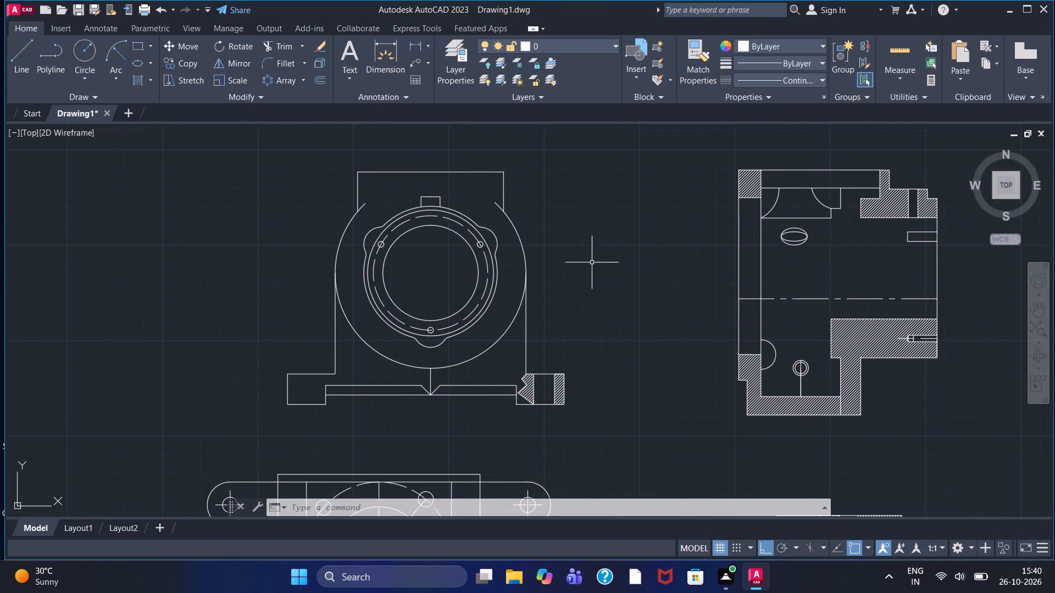
click(417, 46)
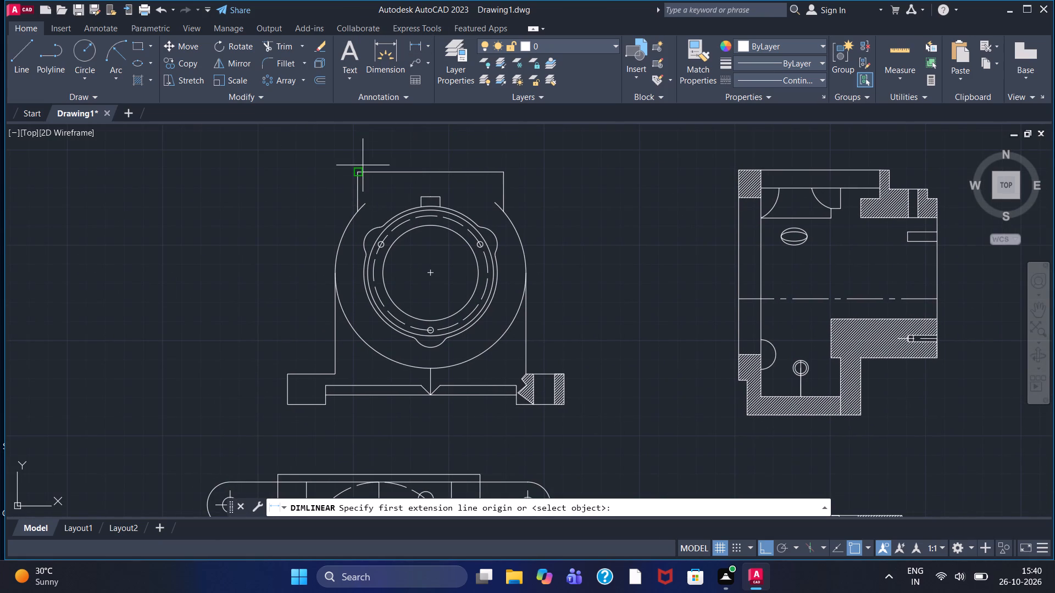
click(359, 170)
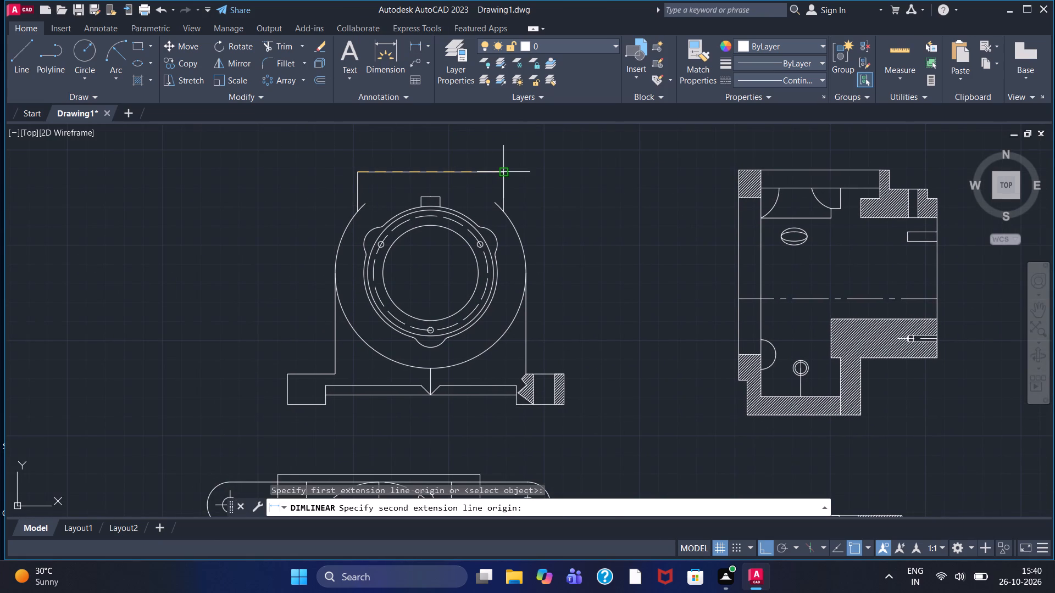
click(502, 175)
click(459, 143)
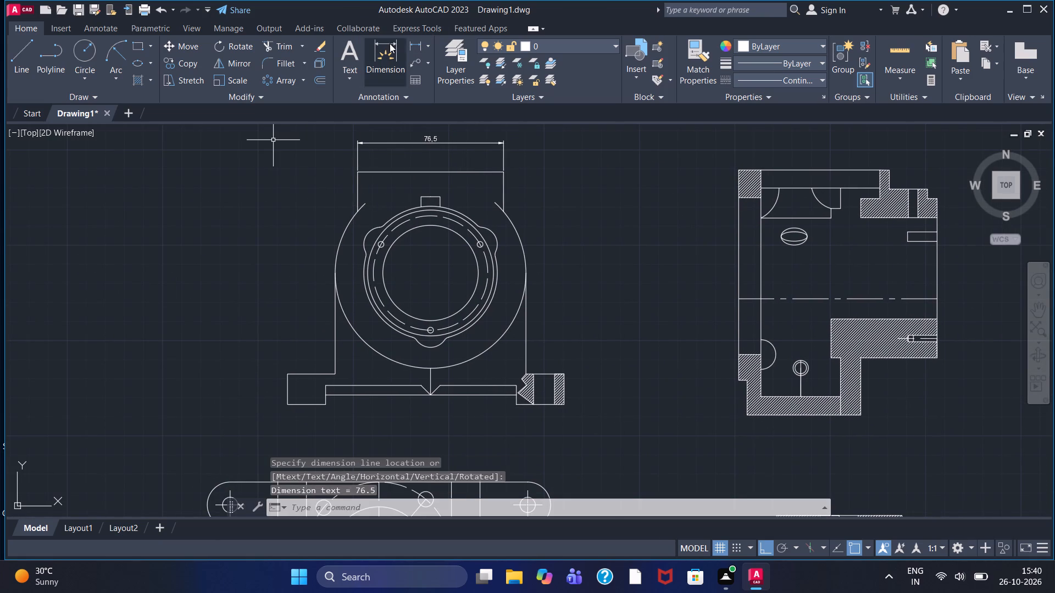
Add linear dimensions for the front view's overall base width, placed below, and the left foot's height, placed to its left.
click(413, 41)
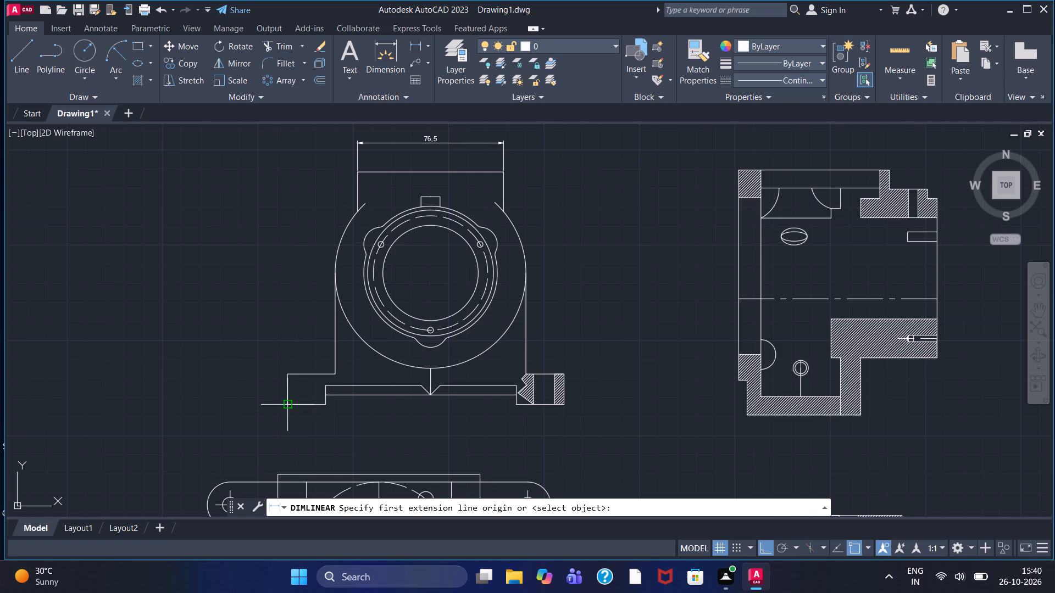
click(284, 409)
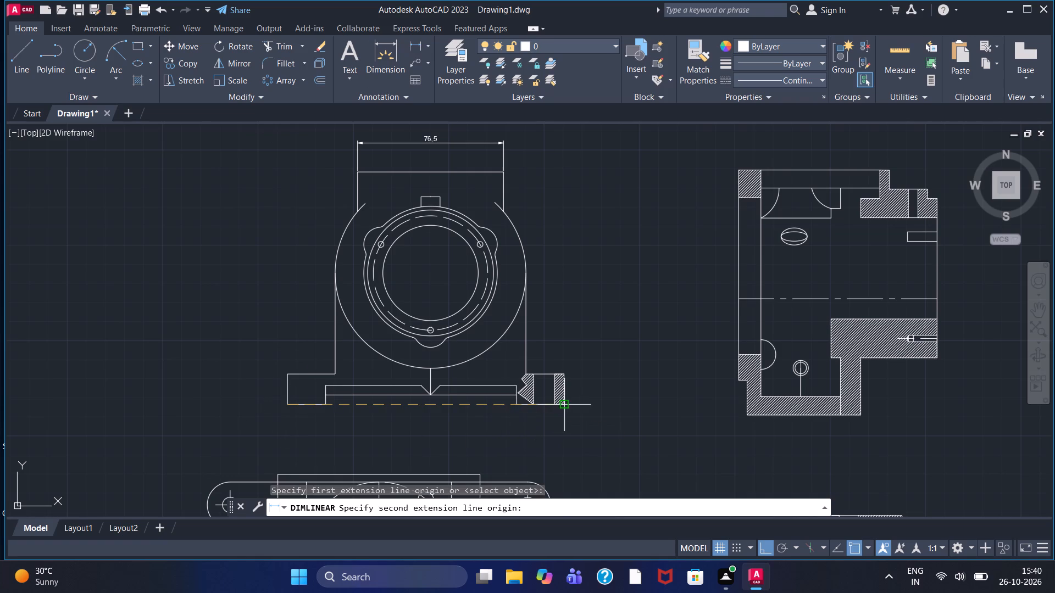
click(564, 405)
click(440, 434)
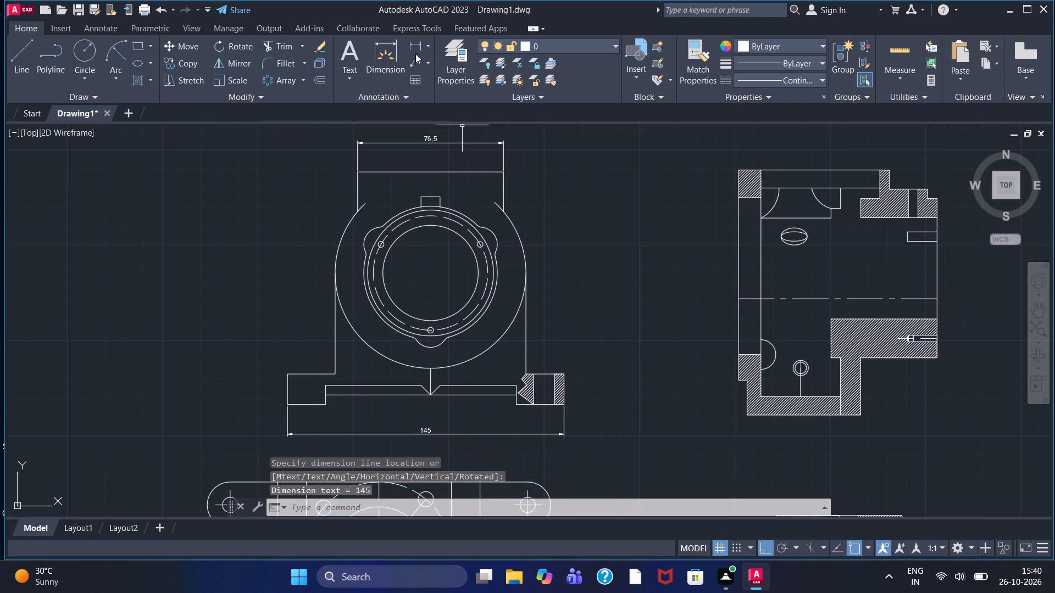
drag(420, 42, 419, 49)
click(286, 381)
click(284, 404)
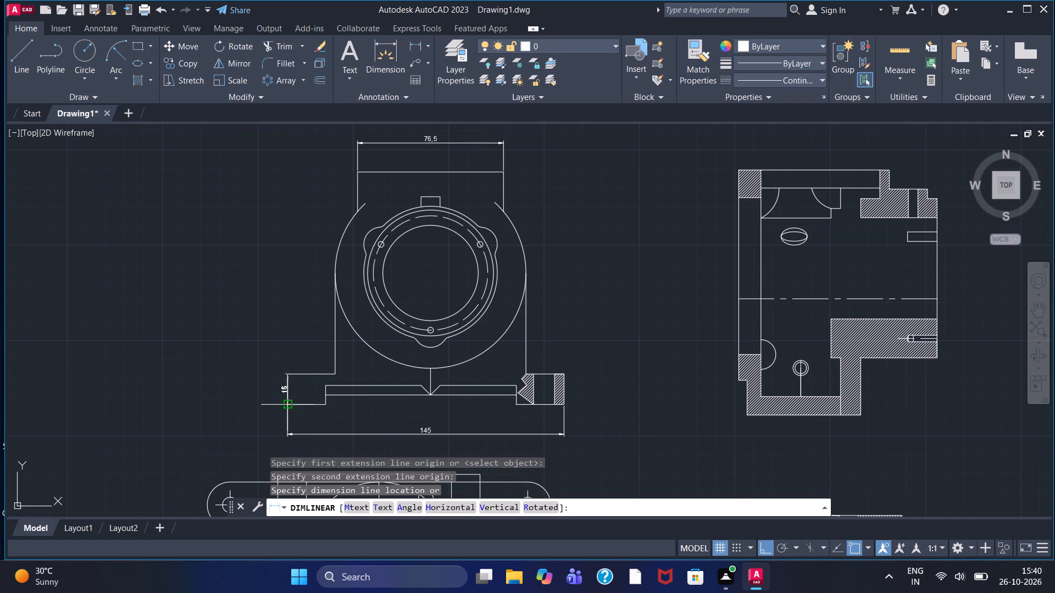
click(262, 394)
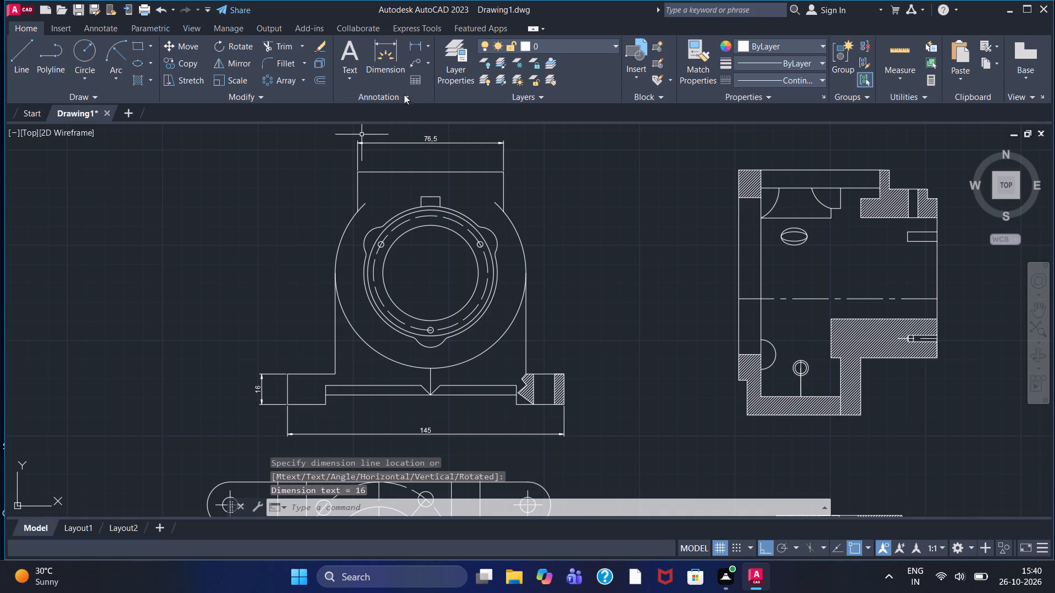
Dimension the two horizontal recess edges on either side of the base's central V notch, placing both above the overall width dimension.
click(414, 40)
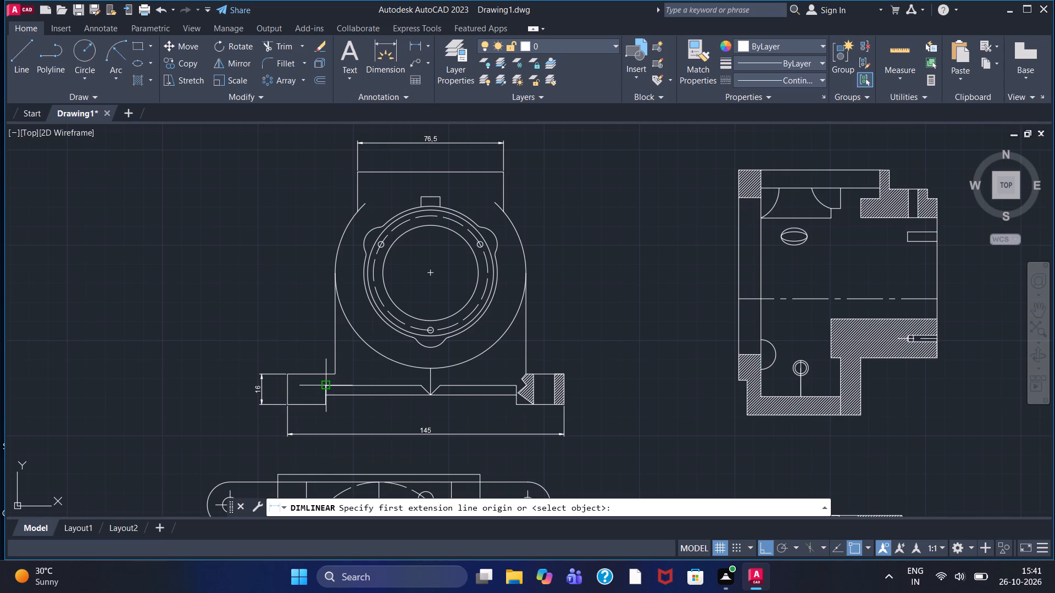
click(325, 387)
click(420, 383)
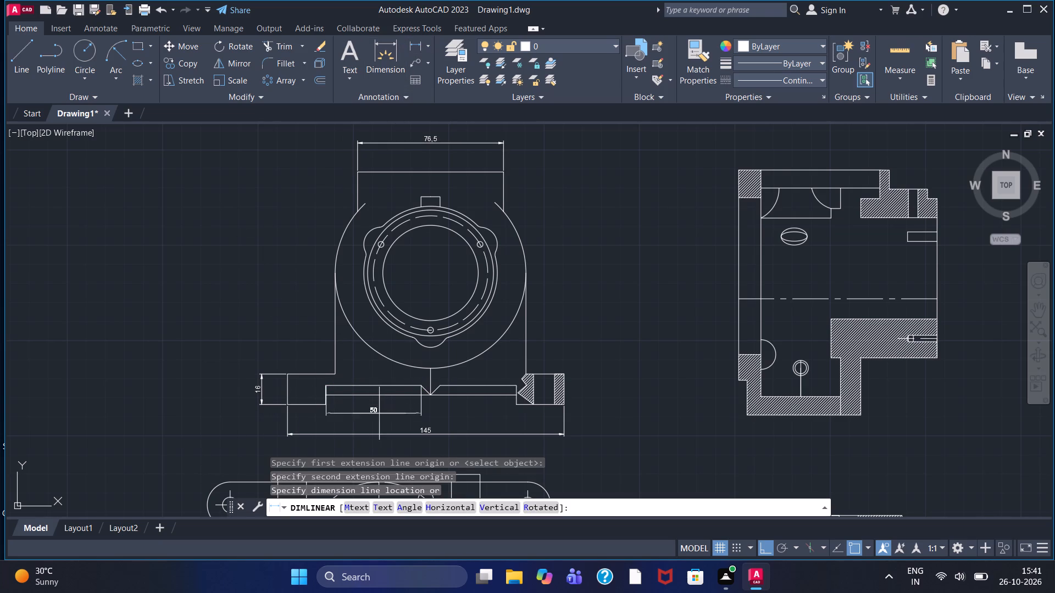
click(379, 413)
click(412, 46)
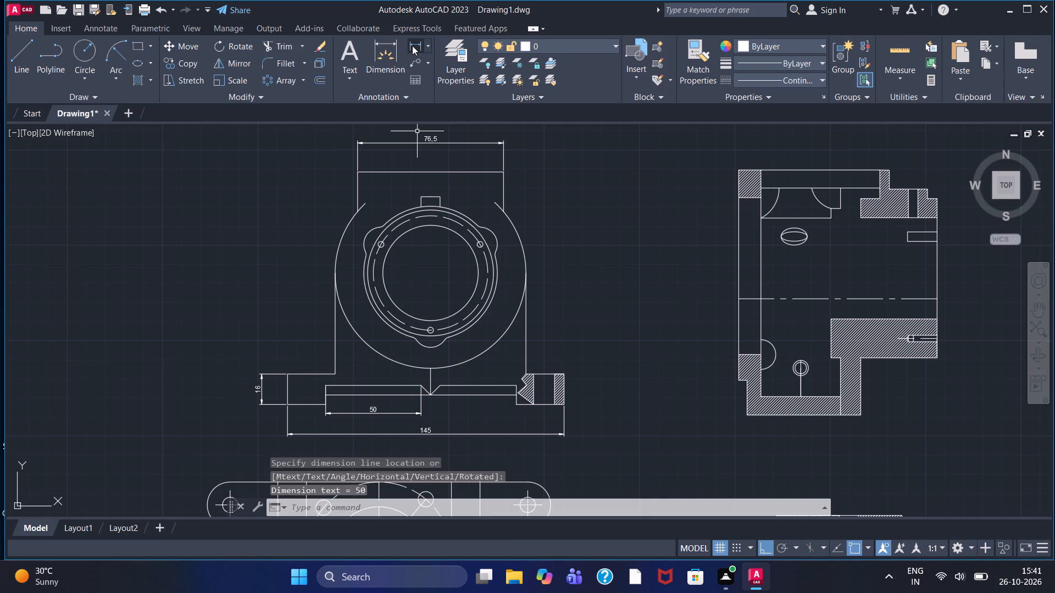
click(438, 389)
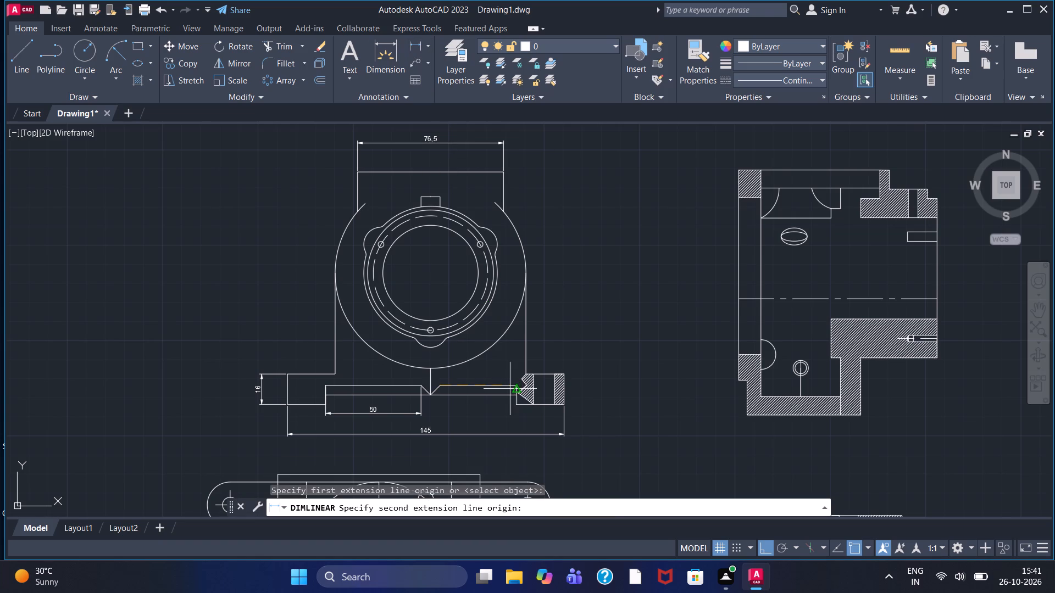
click(518, 384)
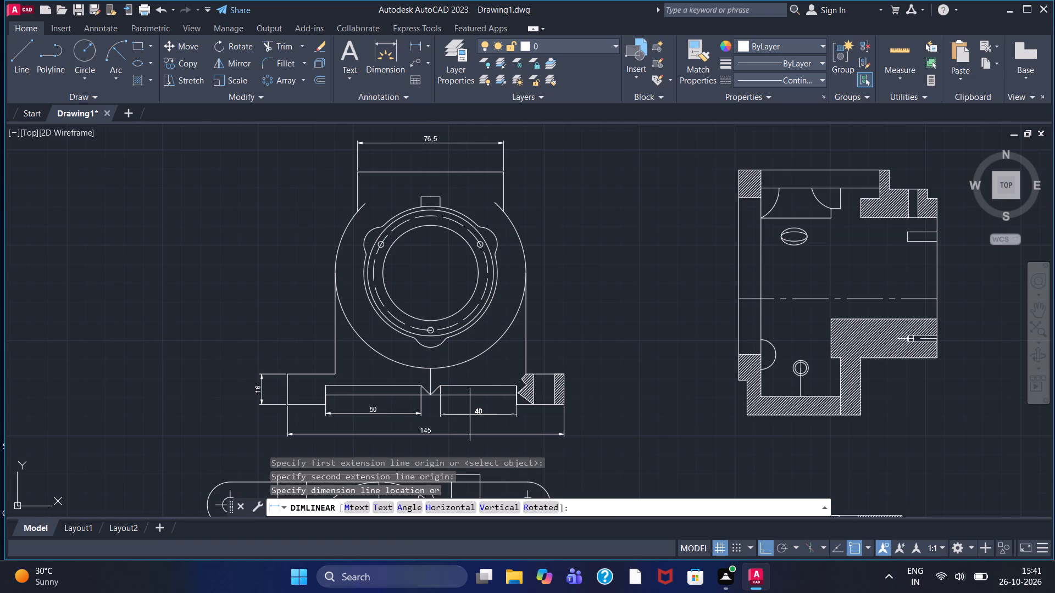
click(470, 412)
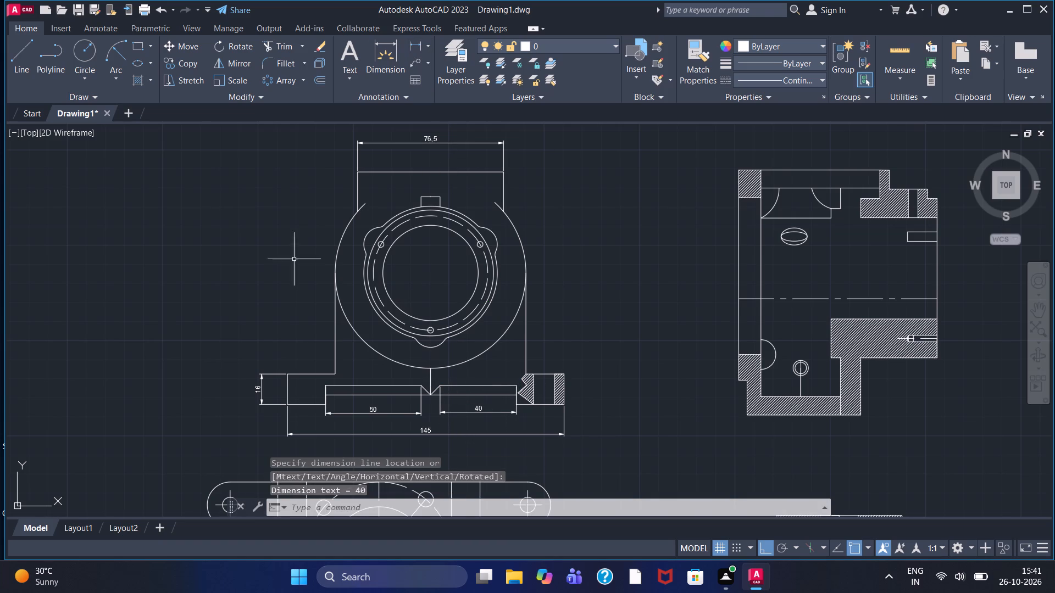
Add a diameter dimension to the front view's large outer body arc, with its text outside the upper left.
click(430, 42)
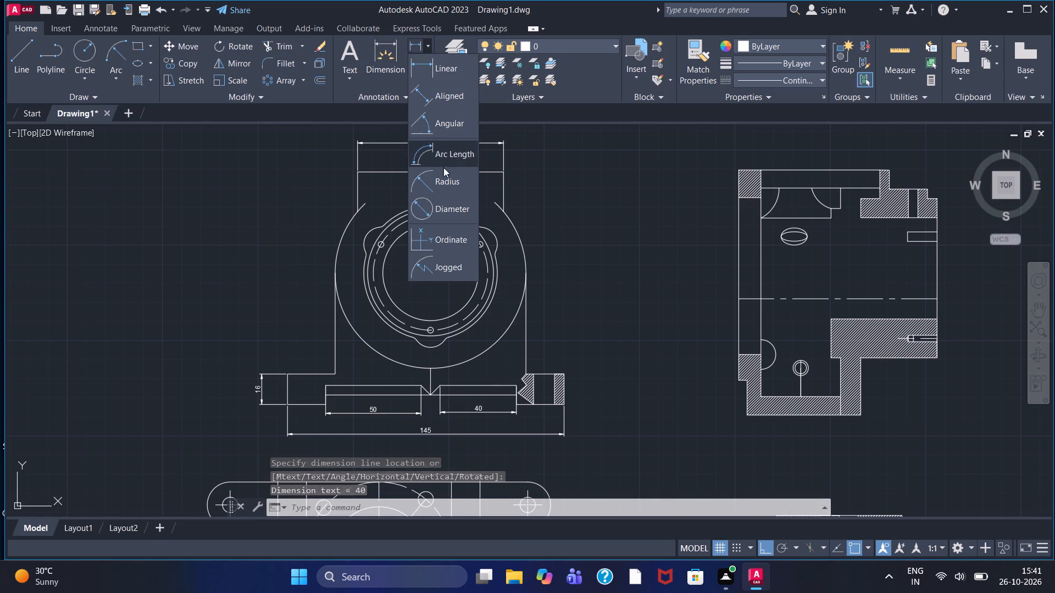
click(442, 211)
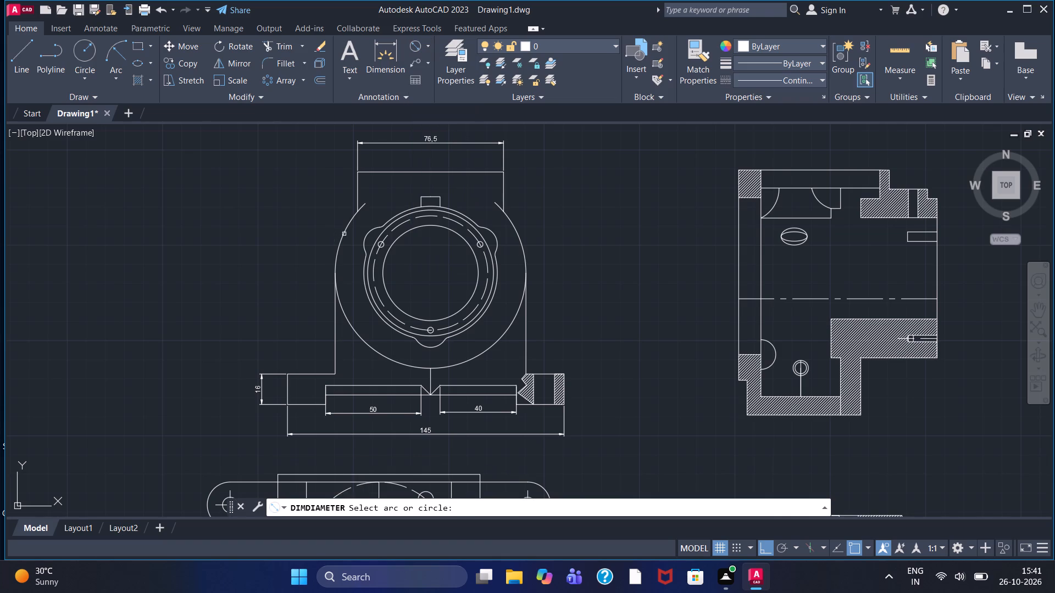
click(345, 233)
click(294, 217)
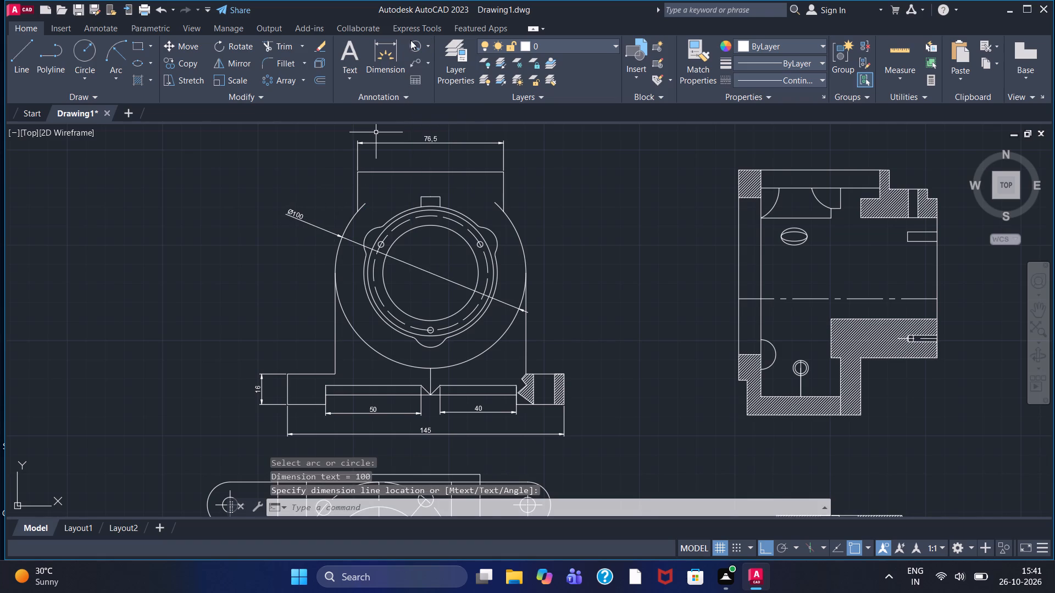
Add diameter dimensions to the front view's flange outline arc and the solid circle just inside it, with text outside the upper left.
click(410, 40)
scroll(398, 172, up, 3)
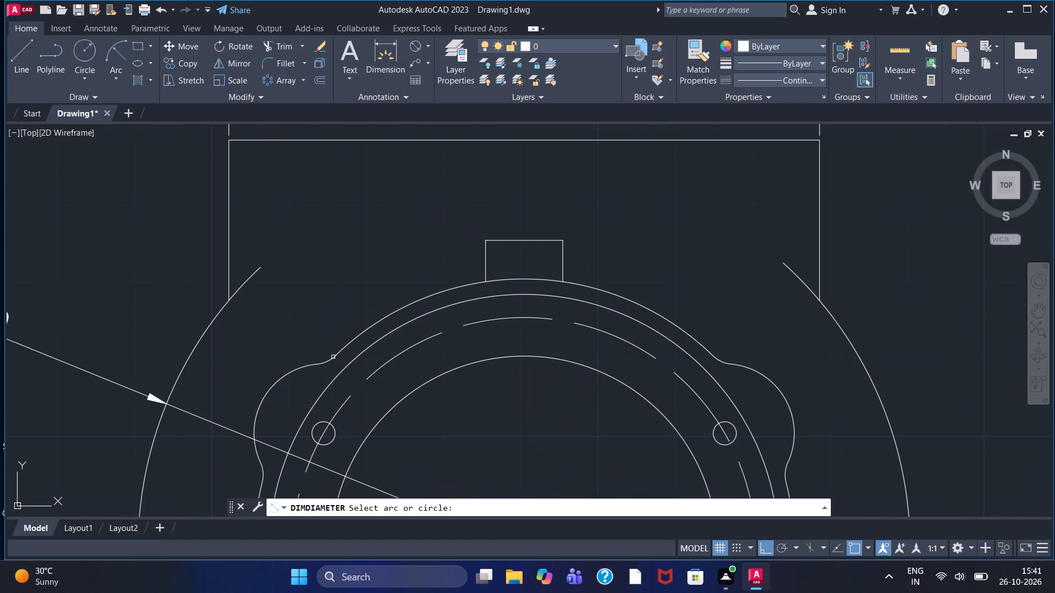
click(353, 338)
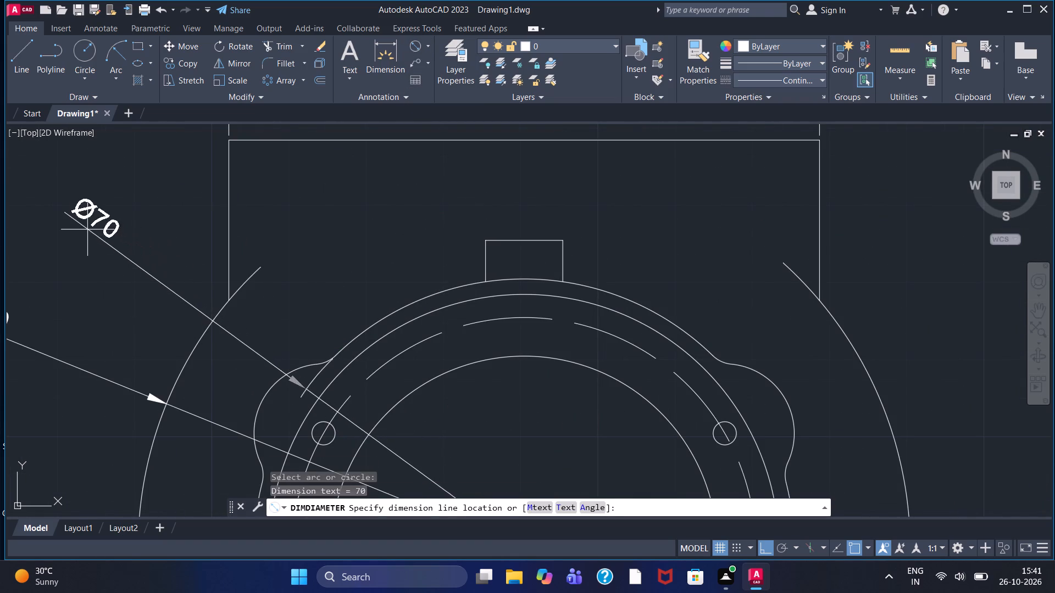
click(87, 230)
click(414, 44)
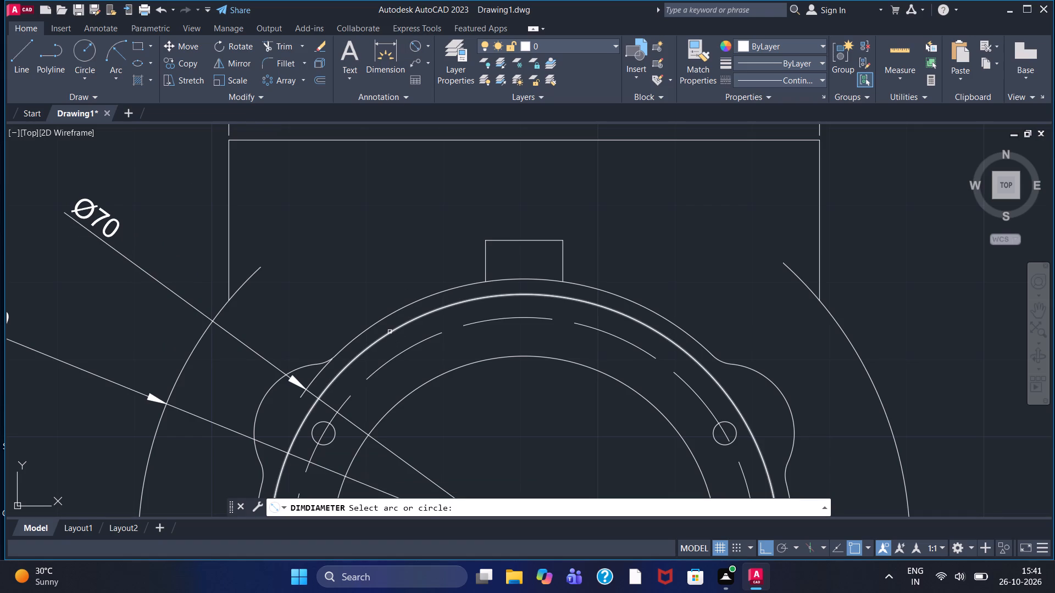
drag(390, 332, 384, 326)
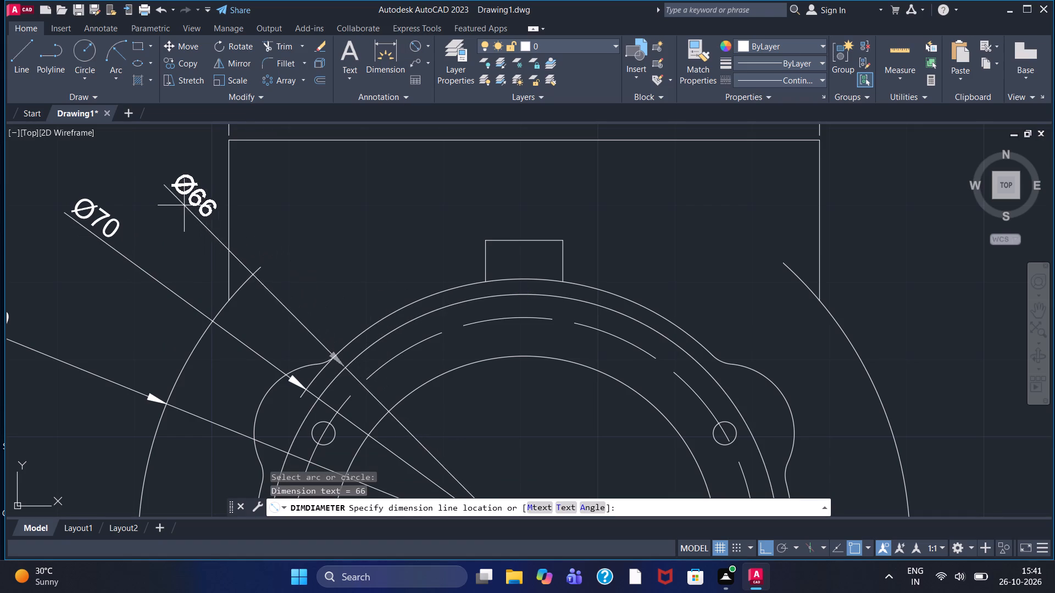
click(145, 182)
Add diameter dimensions to the front view's dashed bolt circle and inner bore circle, with text outside the upper left.
click(414, 44)
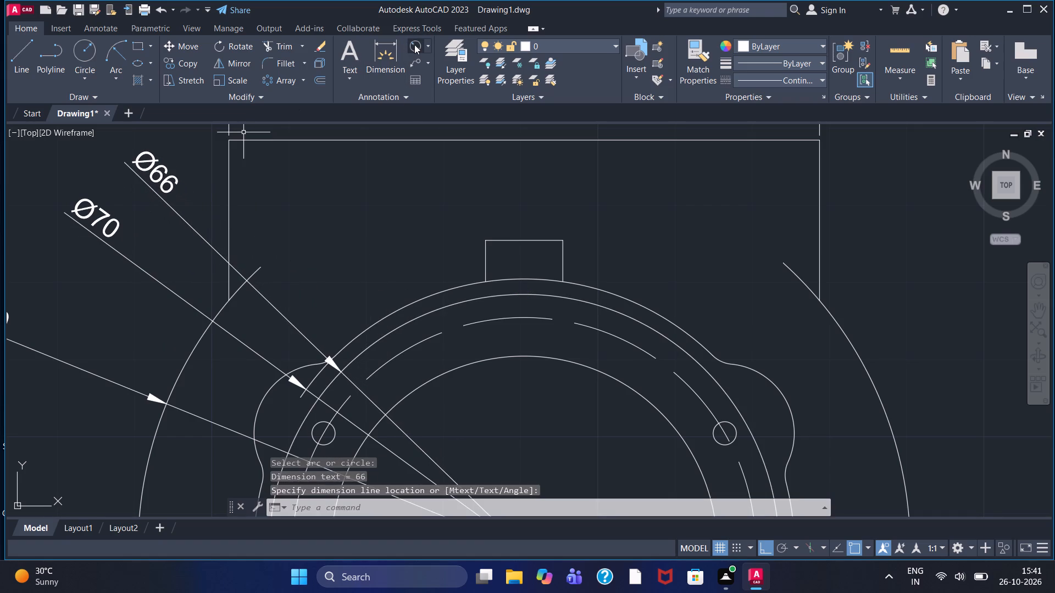
drag(423, 340, 412, 339)
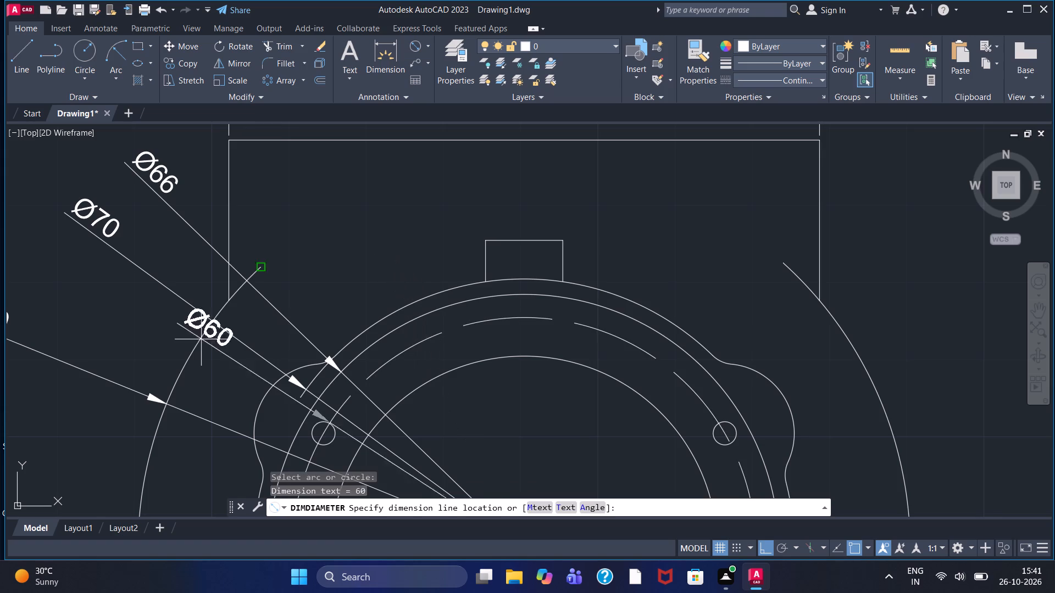
click(76, 295)
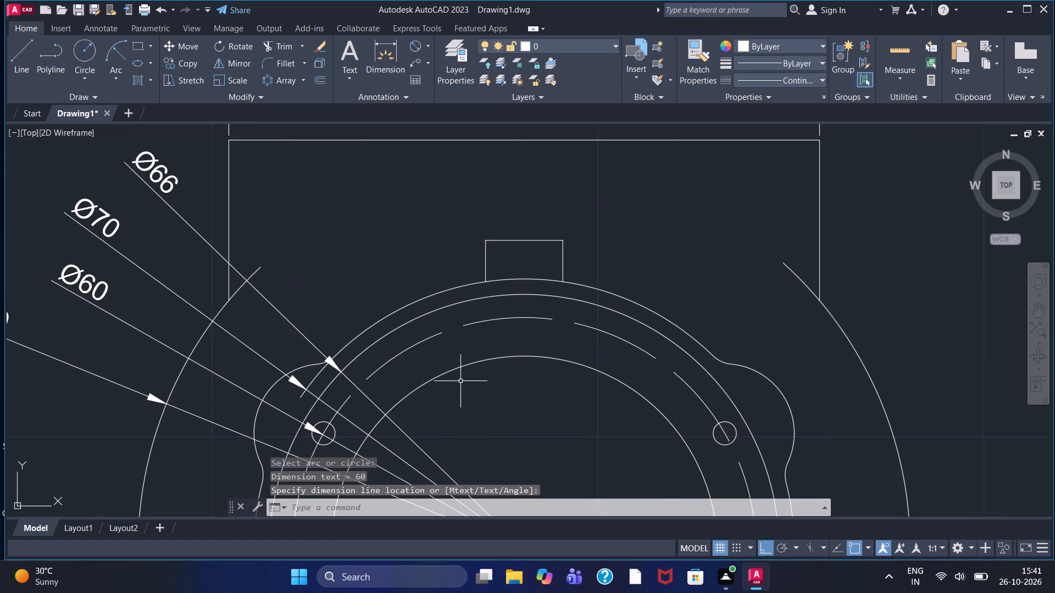
middle_drag(497, 431, 504, 269)
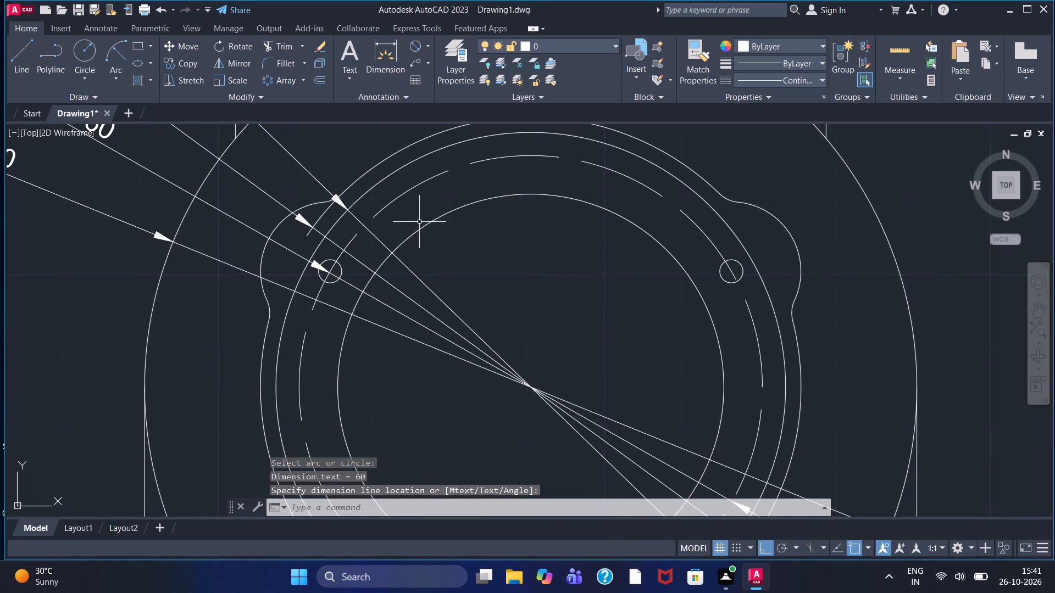
click(420, 43)
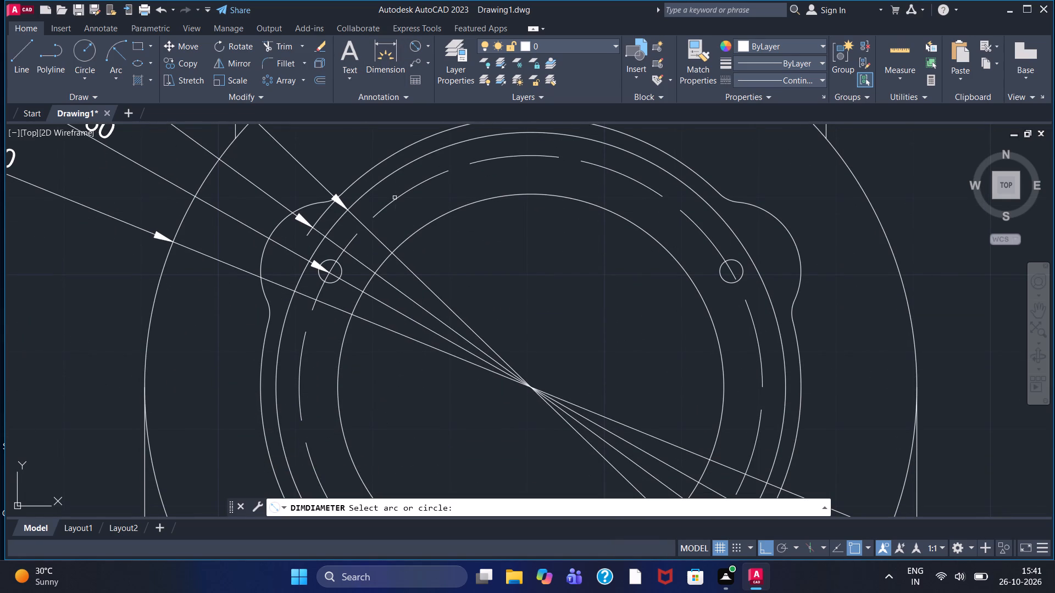
drag(408, 239, 398, 238)
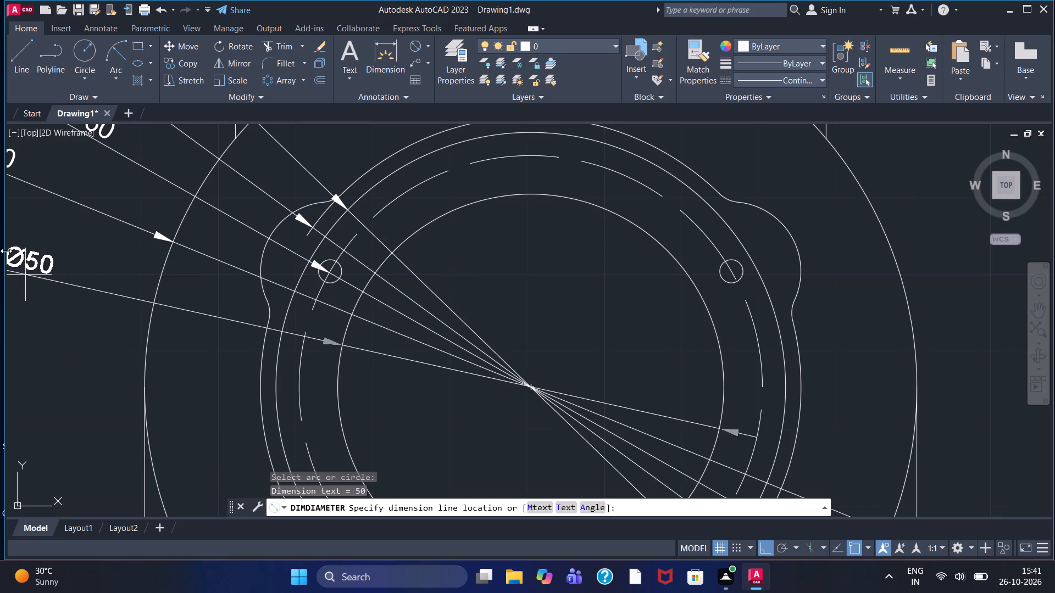
click(31, 241)
scroll(318, 260, up, 1)
scroll(292, 264, down, 1)
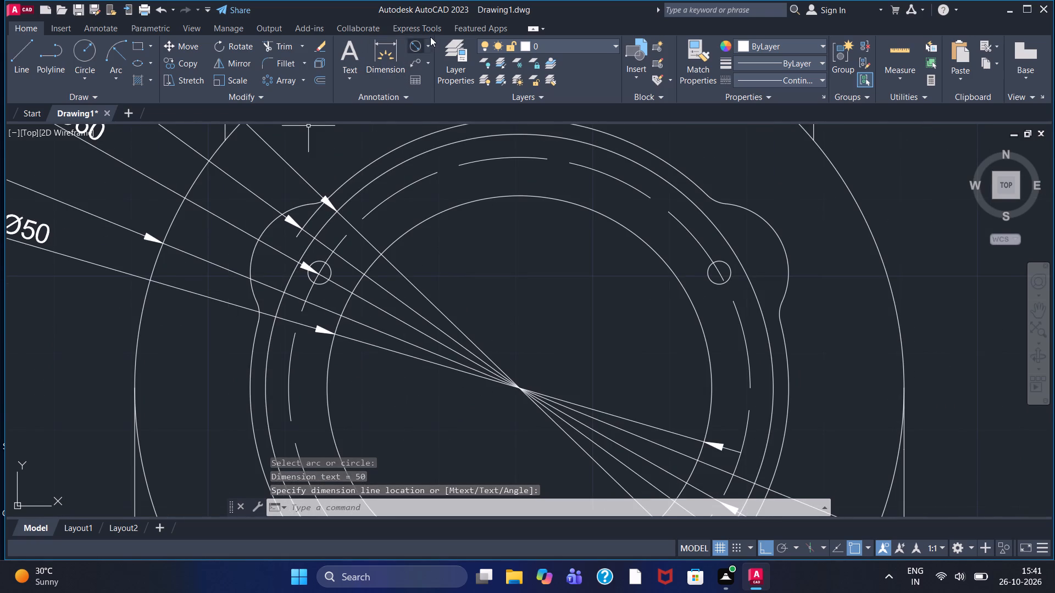
Add a radius dimension to the front view's upper-right flange lobe and a diameter dimension to its small hole, both placed outside.
click(428, 41)
click(446, 187)
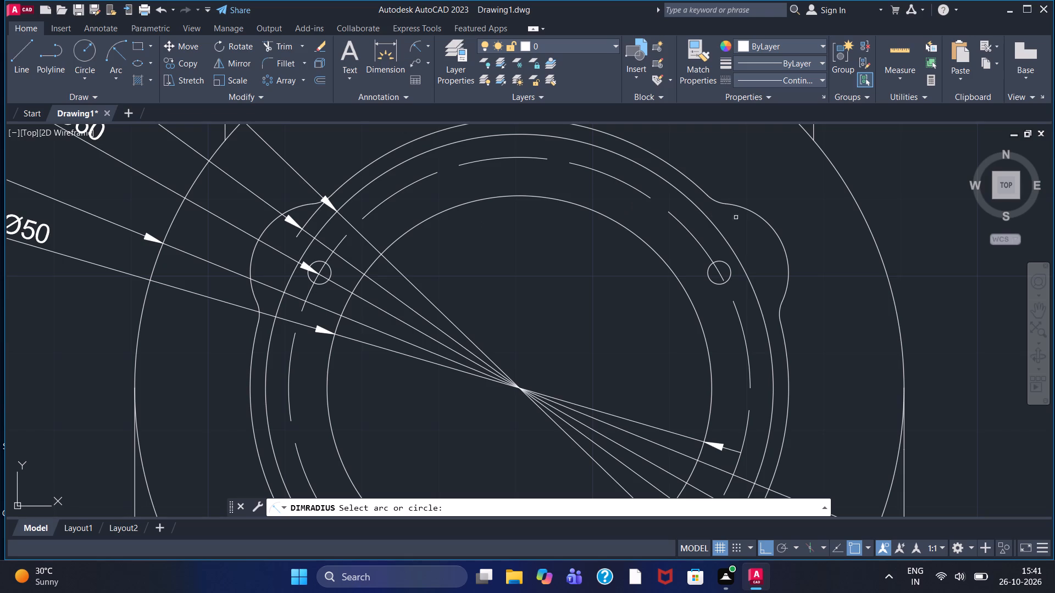
drag(757, 211, 760, 205)
click(861, 144)
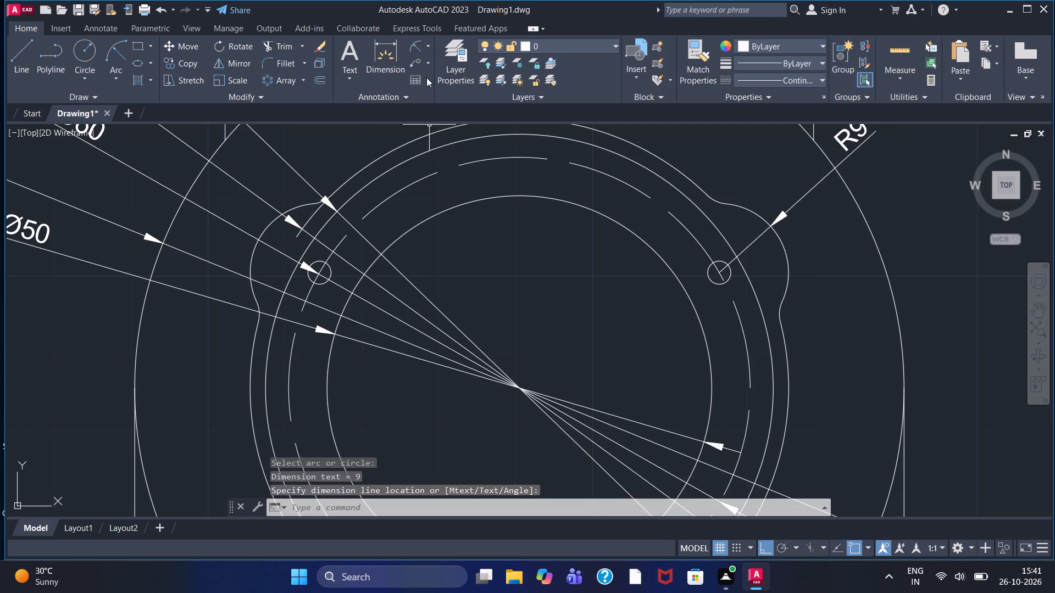
click(424, 48)
click(448, 208)
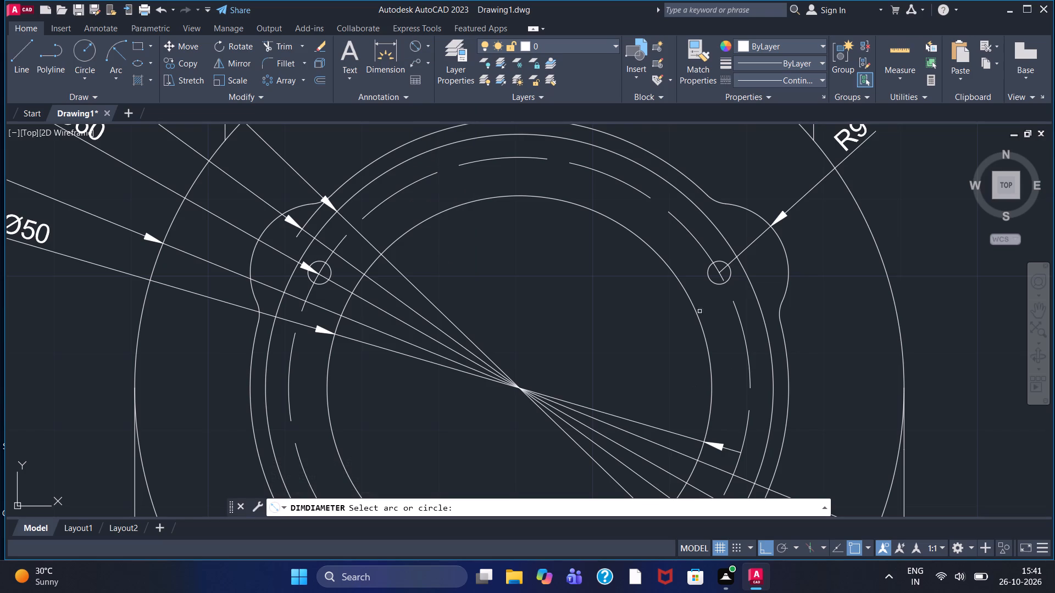
scroll(736, 270, up, 2)
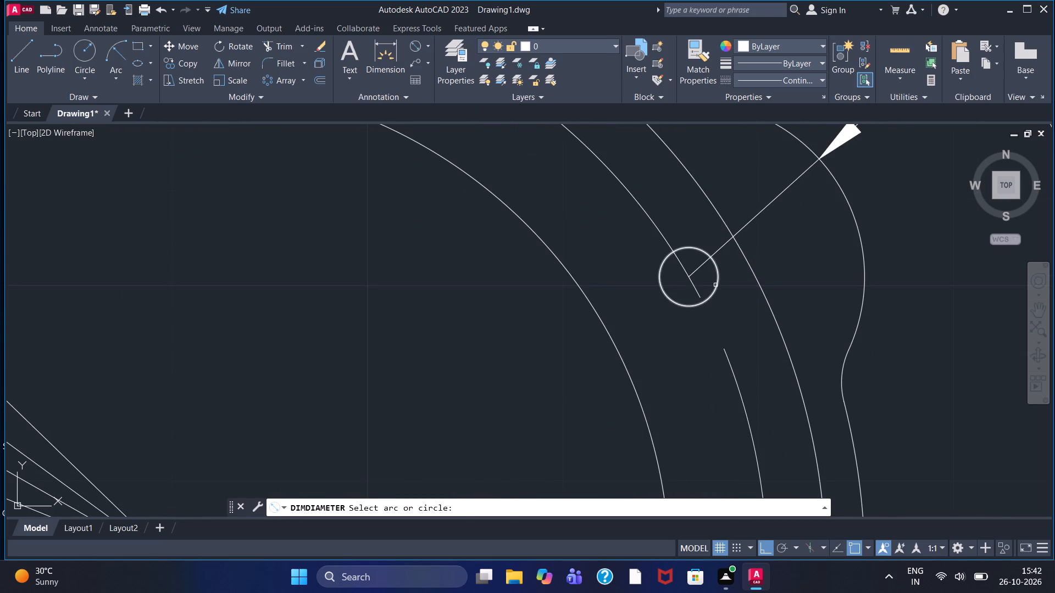
click(715, 285)
click(943, 188)
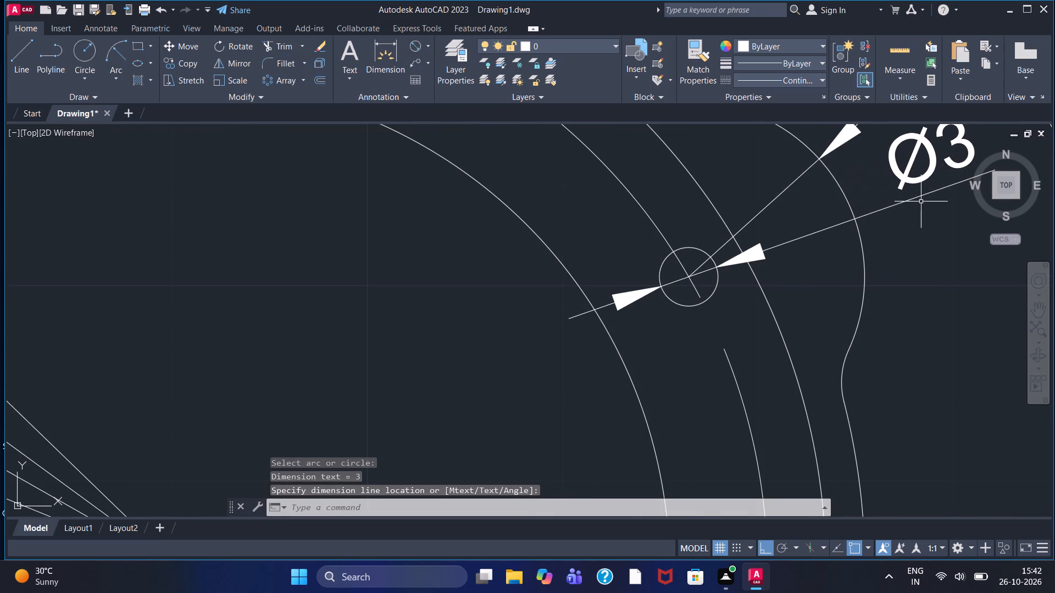
Add a horizontal linear dimension across the small rectangular block on top of the front view's flange, placed just above it.
scroll(900, 220, down, 1)
scroll(882, 314, down, 1)
middle_drag(907, 286, 880, 234)
scroll(880, 237, down, 1)
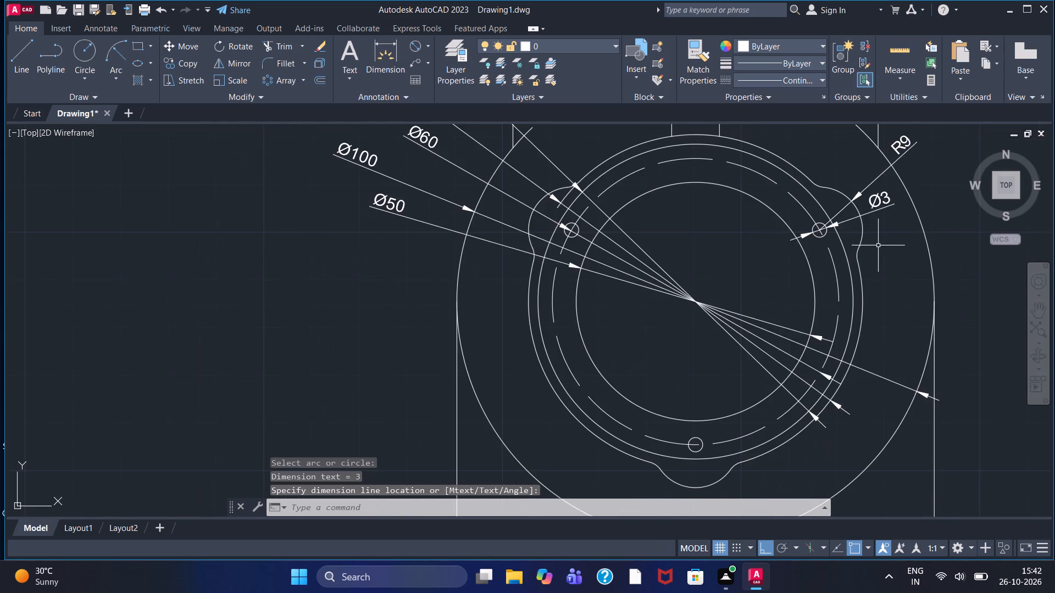
scroll(876, 256, down, 1)
middle_drag(878, 279, 822, 254)
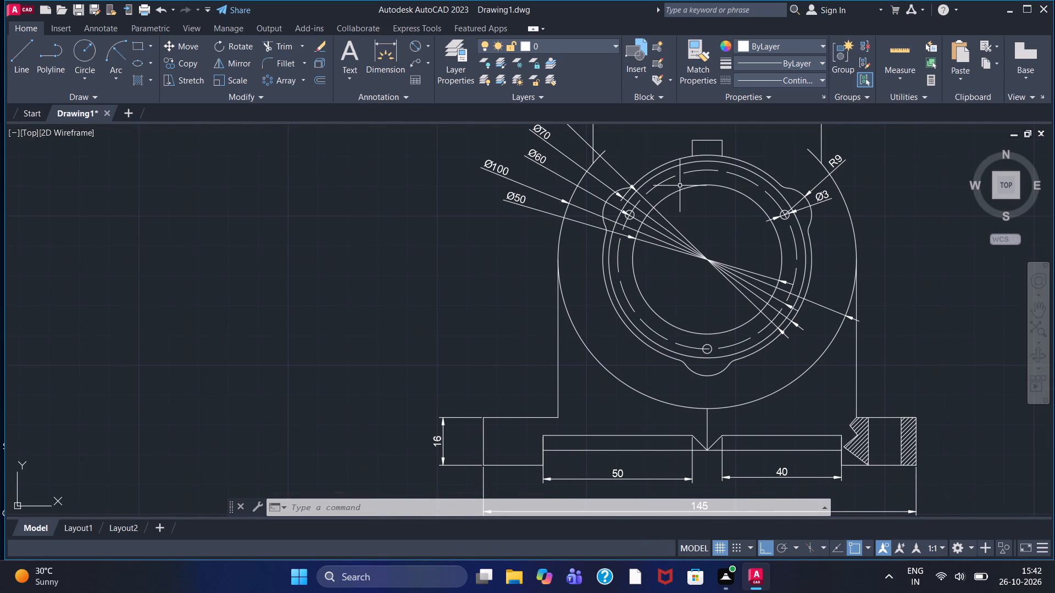
middle_drag(739, 220, 704, 342)
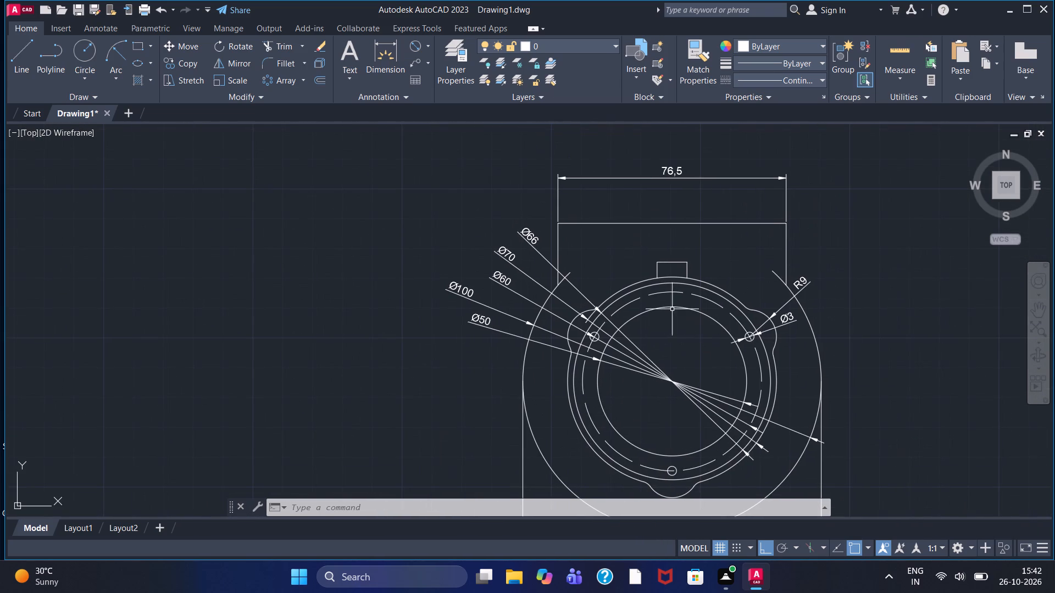
click(430, 46)
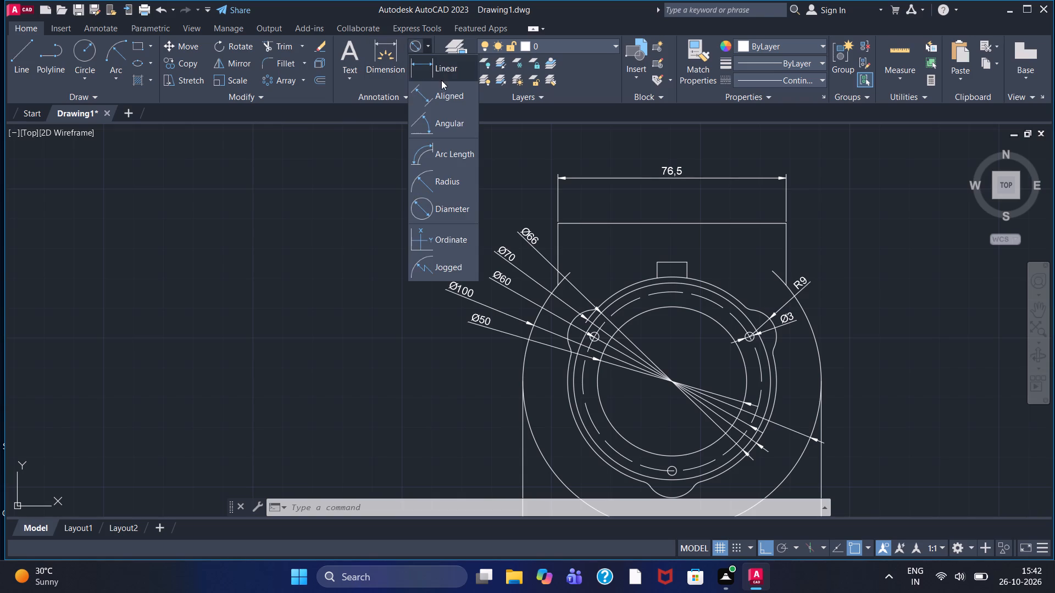
click(442, 76)
drag(658, 260, 664, 260)
click(688, 260)
click(686, 247)
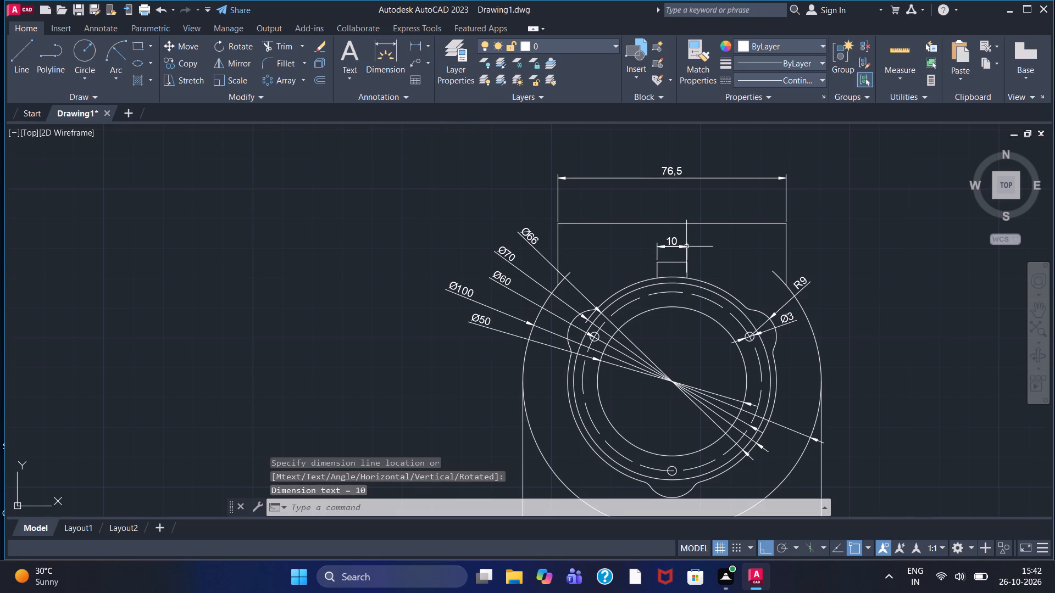
Add a horizontal linear dimension across the top edge of the top view's central block, placed close above that edge.
scroll(649, 419, down, 1)
middle_drag(843, 409, 787, 258)
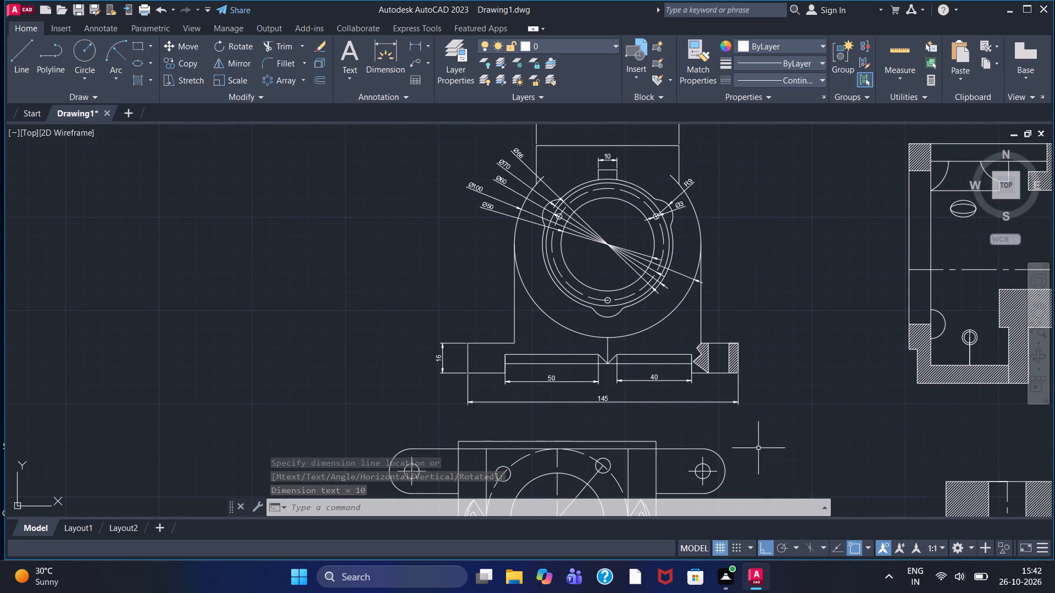
middle_drag(767, 444, 730, 233)
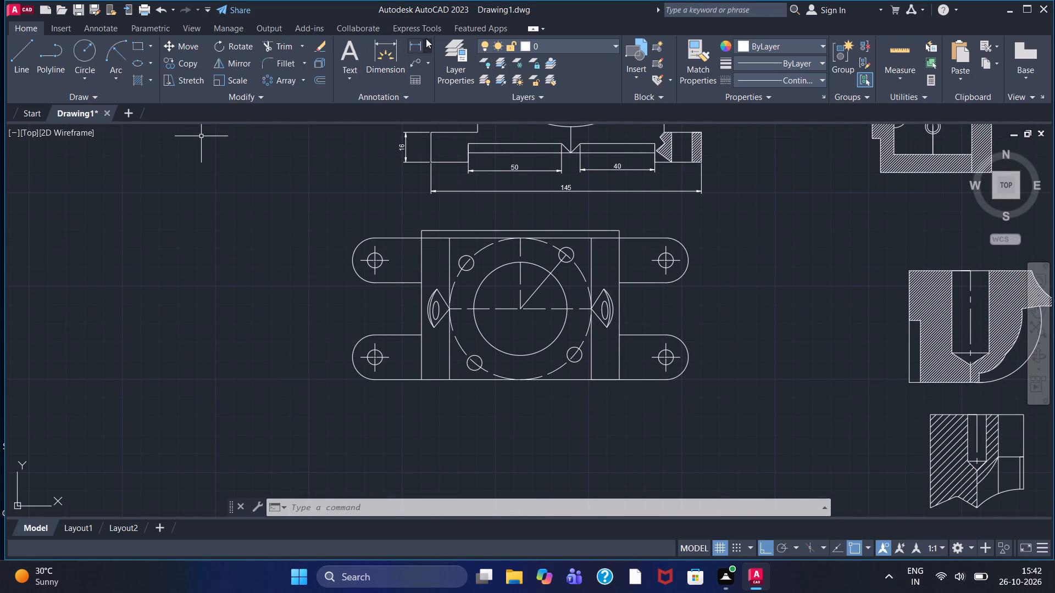
click(419, 42)
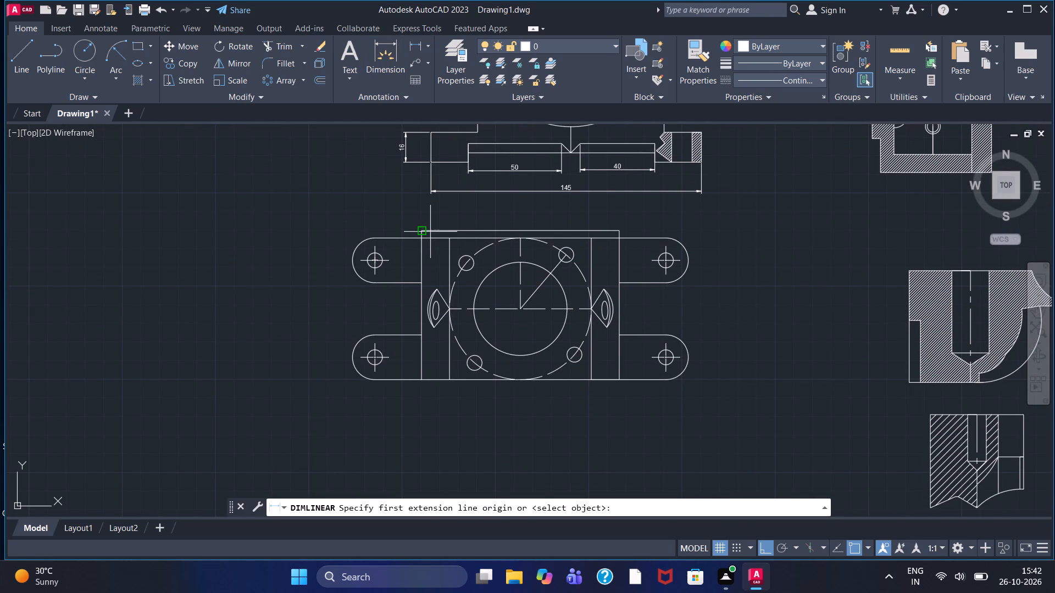
click(425, 232)
click(622, 230)
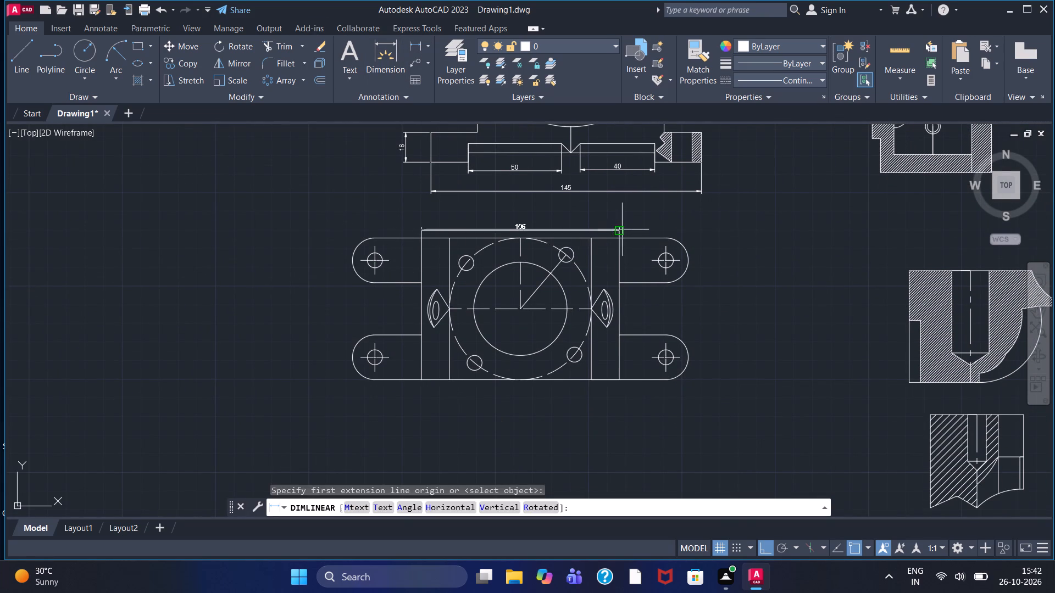
click(576, 223)
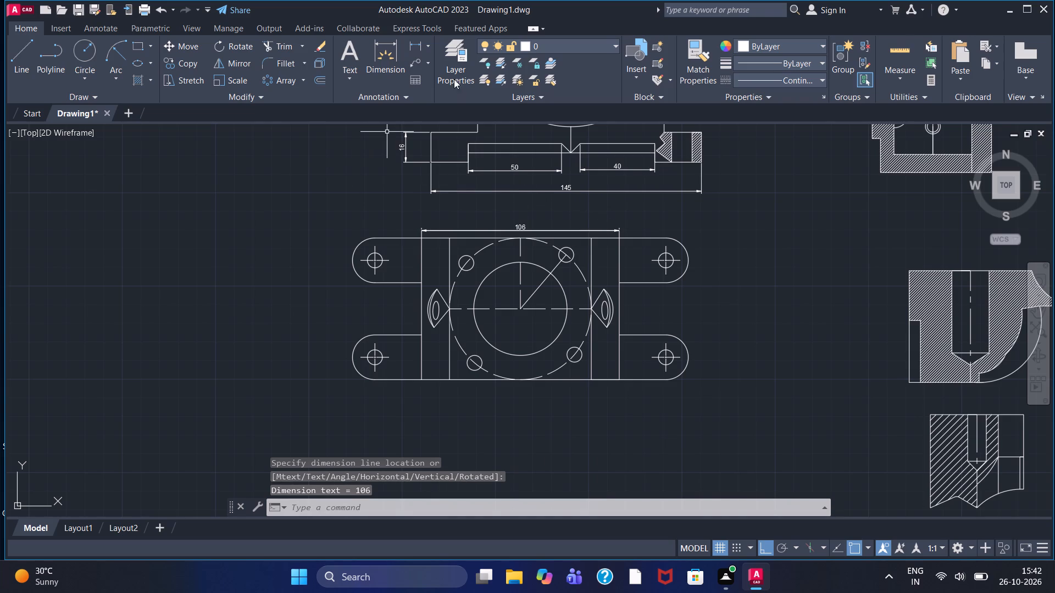
Add a linear dimension between the top-edge points just outside the top view's central block, placed above the block-width dimension.
click(414, 43)
scroll(441, 166, up, 2)
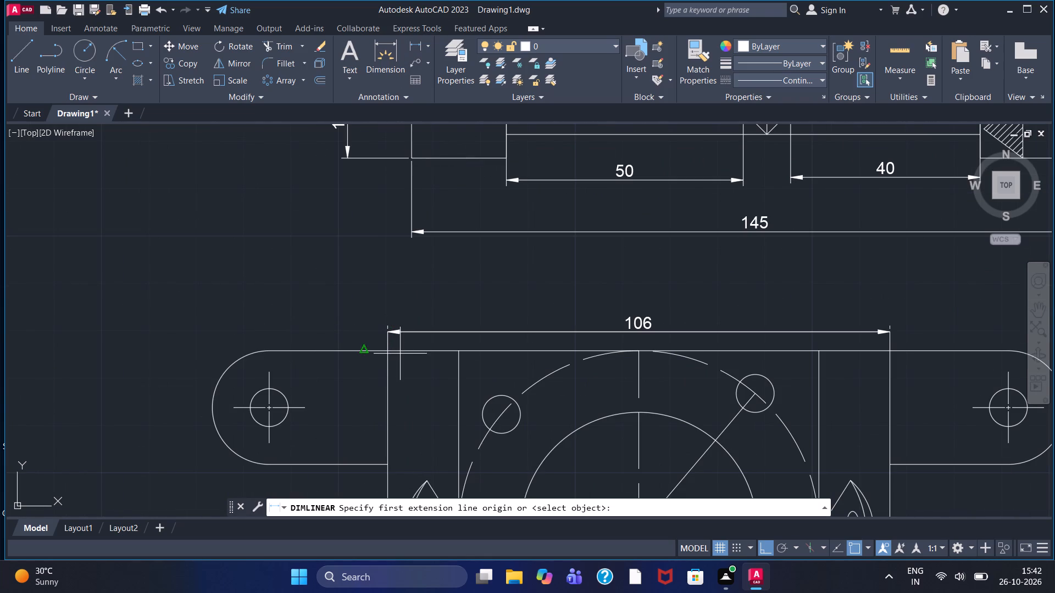
click(367, 353)
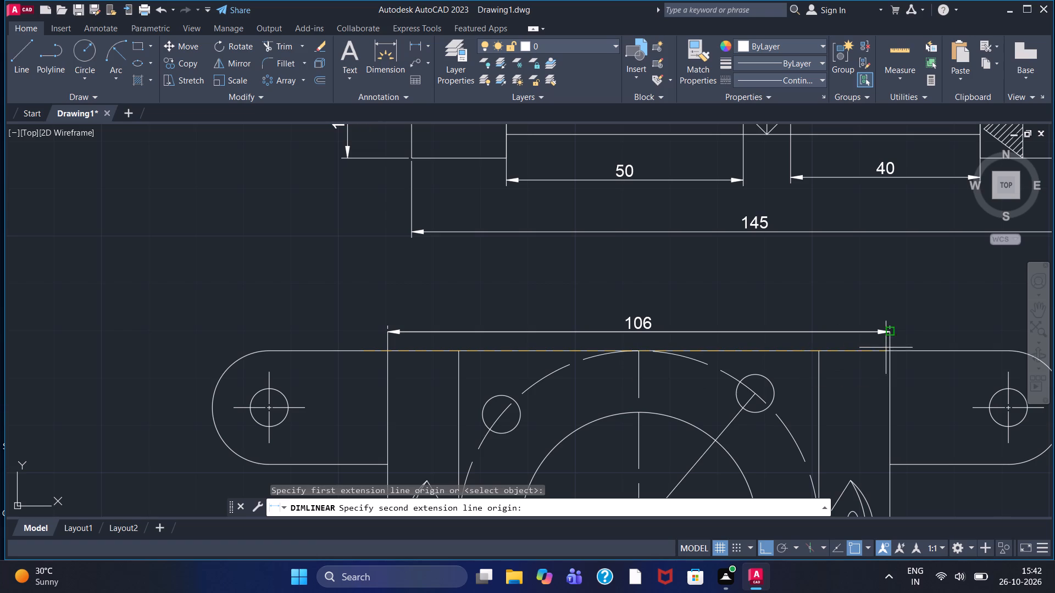
click(913, 348)
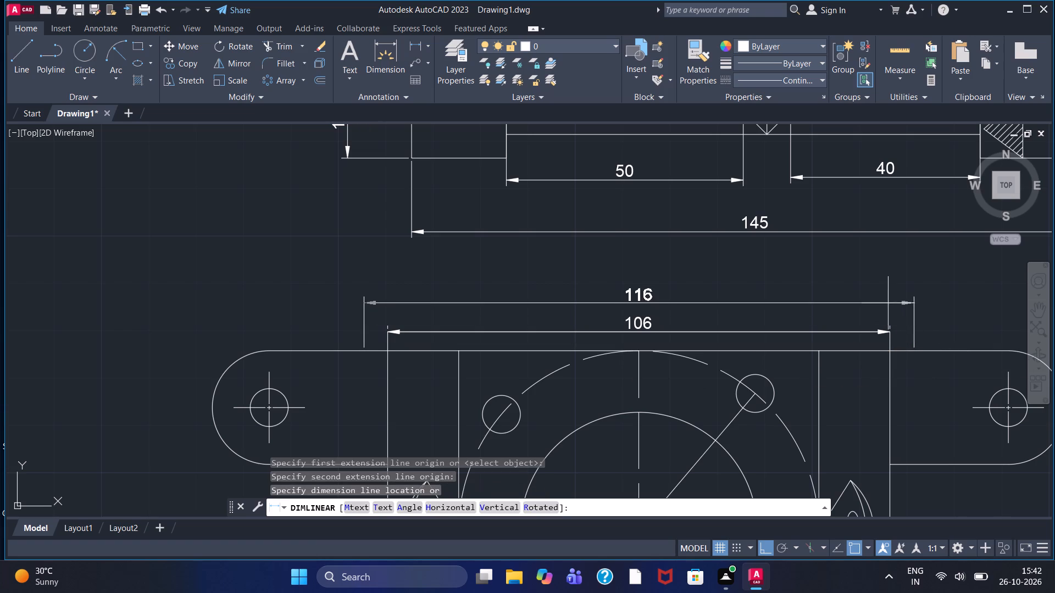
click(871, 300)
Dimension the horizontal distance between the two inner vertical lines flanking the top view's bolt circle, placed below the view.
scroll(859, 295, down, 1)
middle_drag(709, 385, 709, 383)
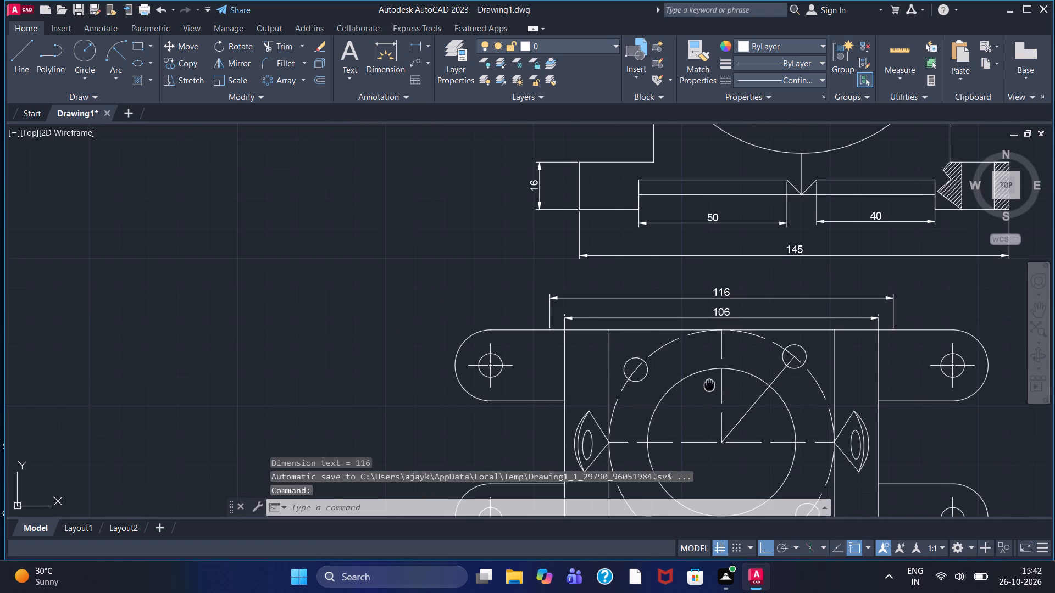
middle_drag(709, 383, 601, 183)
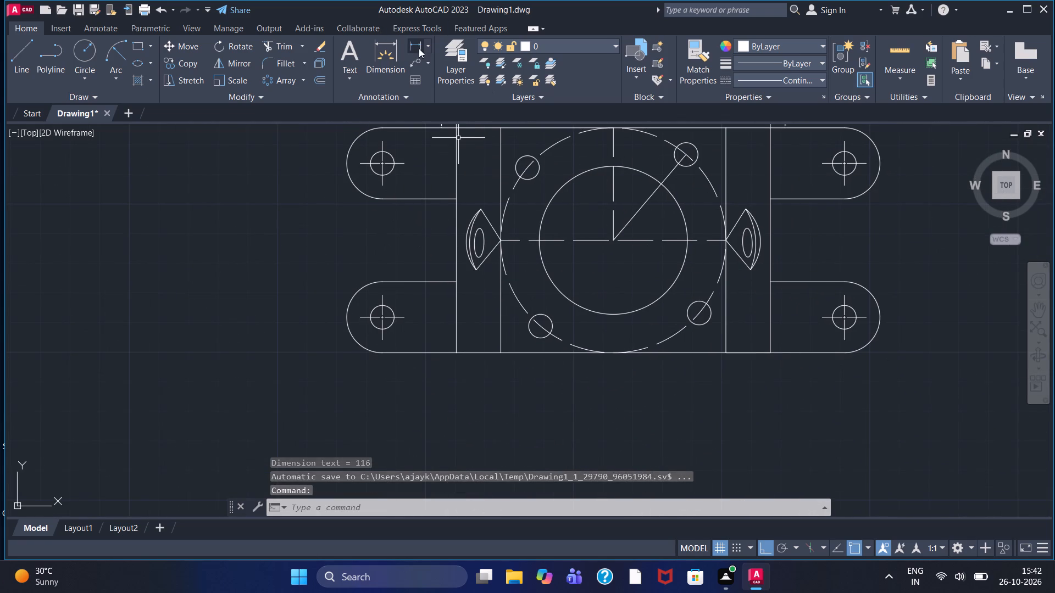
click(419, 48)
click(502, 357)
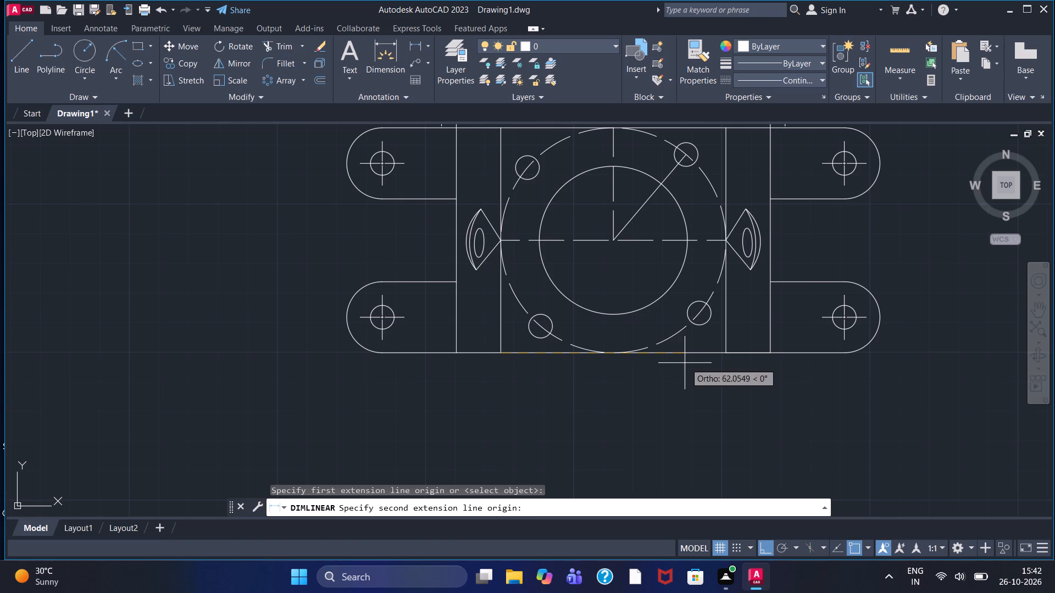
click(726, 356)
click(662, 387)
scroll(665, 387, down, 1)
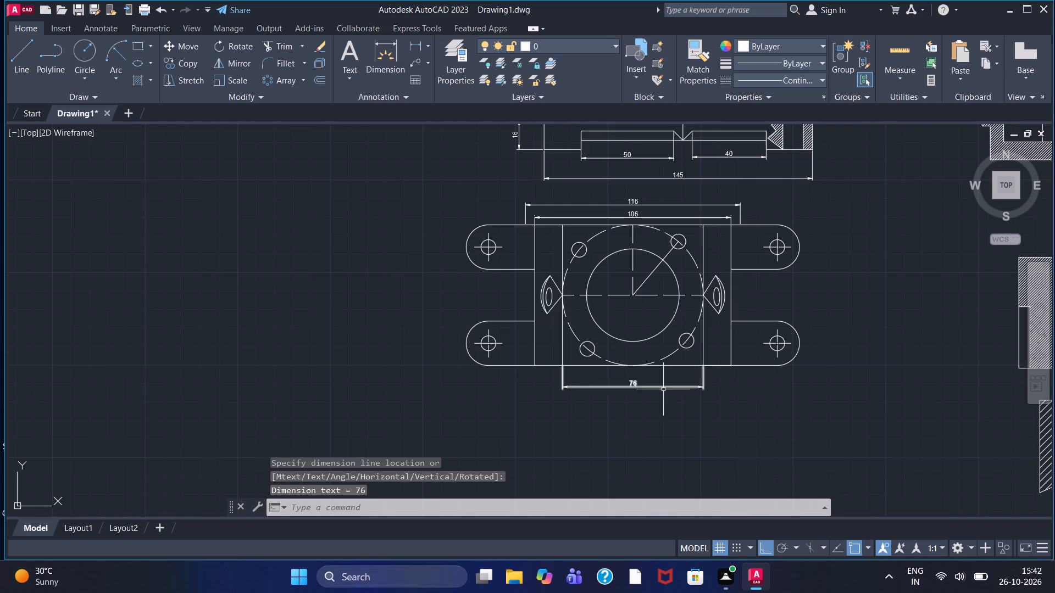
Add radius dimensions to the rounded ends of the top view's two left lugs, placing the texts outside to the upper left.
middle_drag(679, 339, 667, 396)
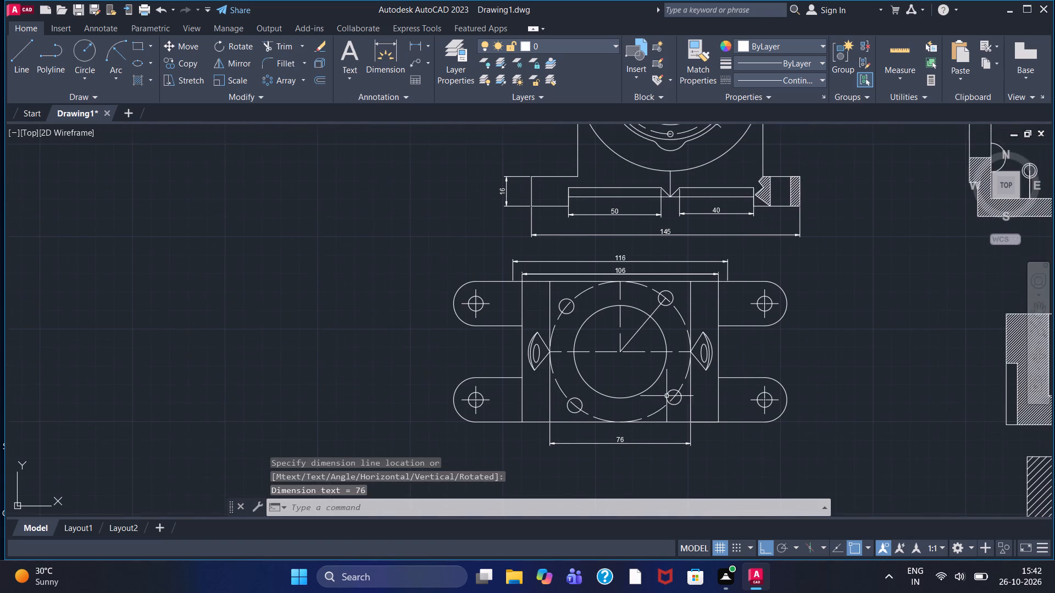
scroll(665, 391, up, 1)
scroll(665, 391, down, 1)
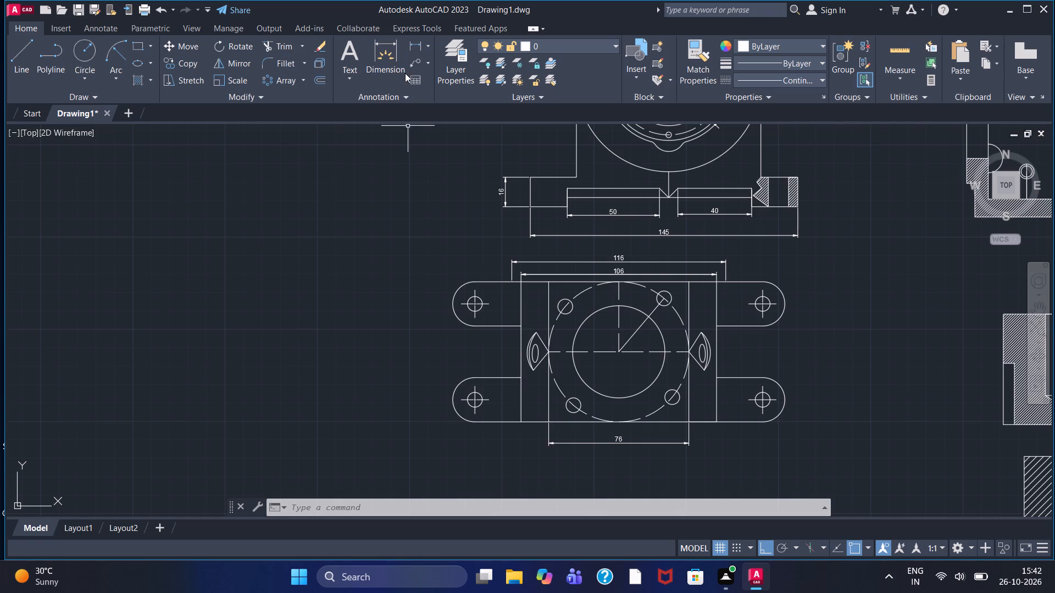
click(425, 46)
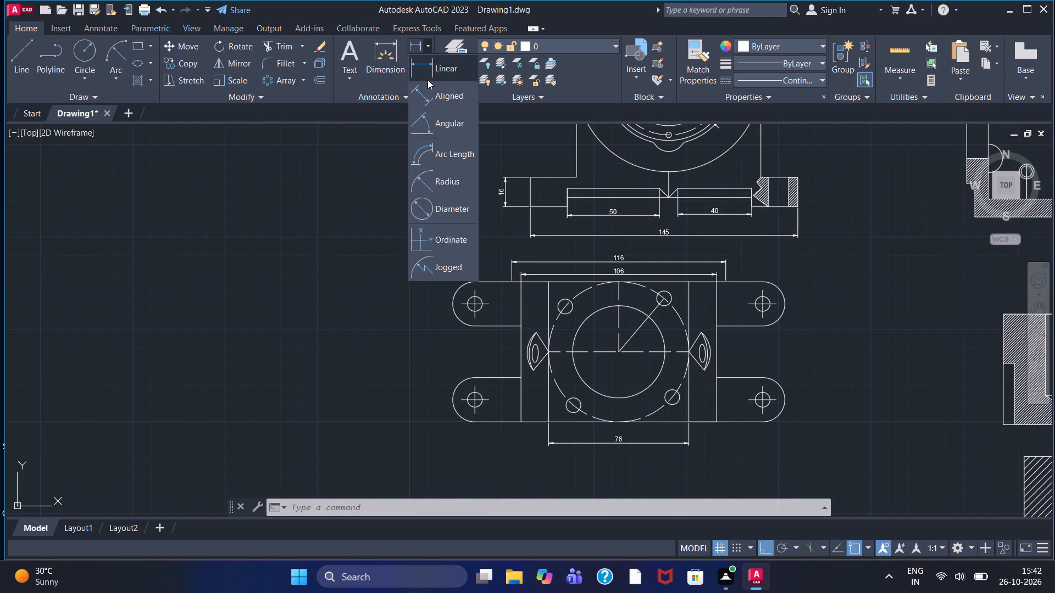
click(455, 179)
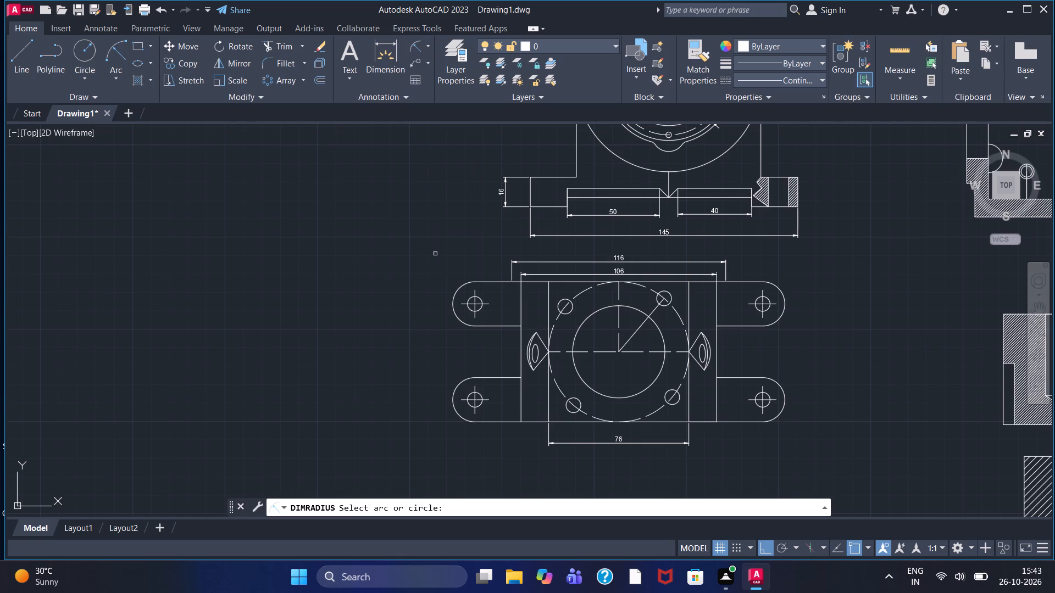
click(453, 300)
click(413, 287)
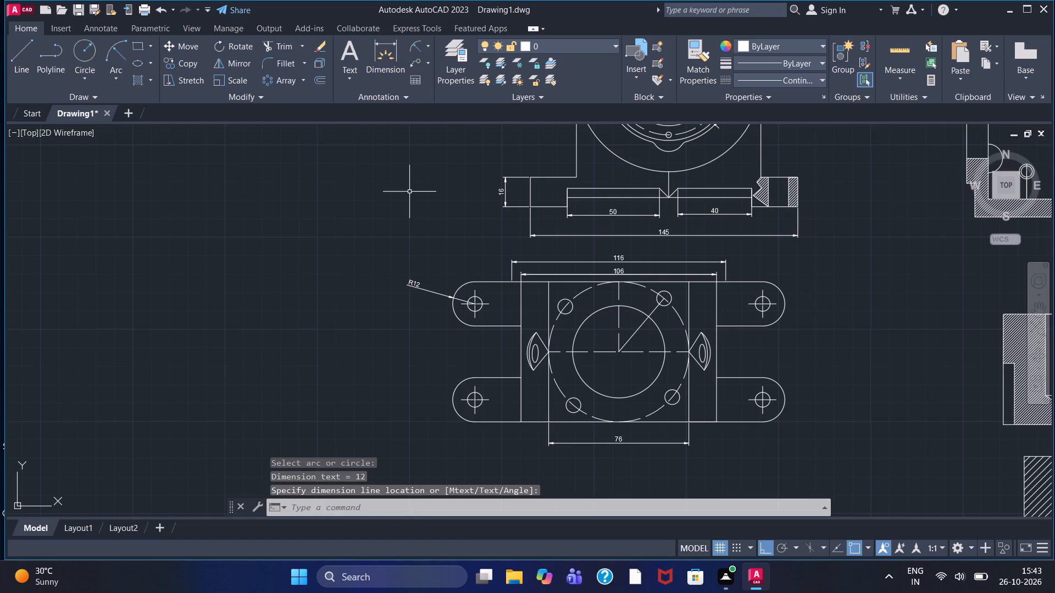
click(414, 43)
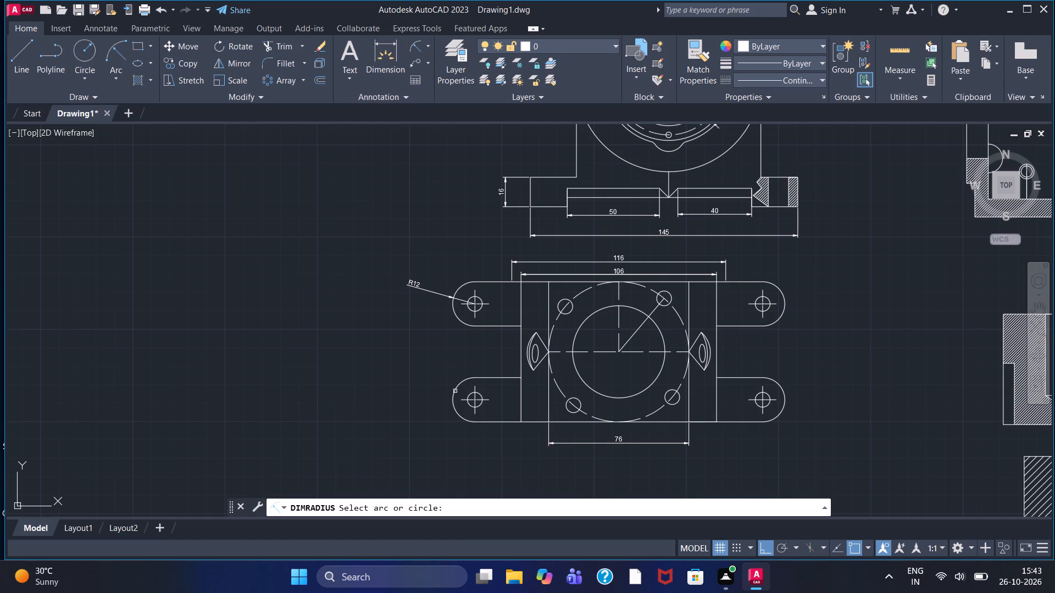
click(455, 391)
click(397, 379)
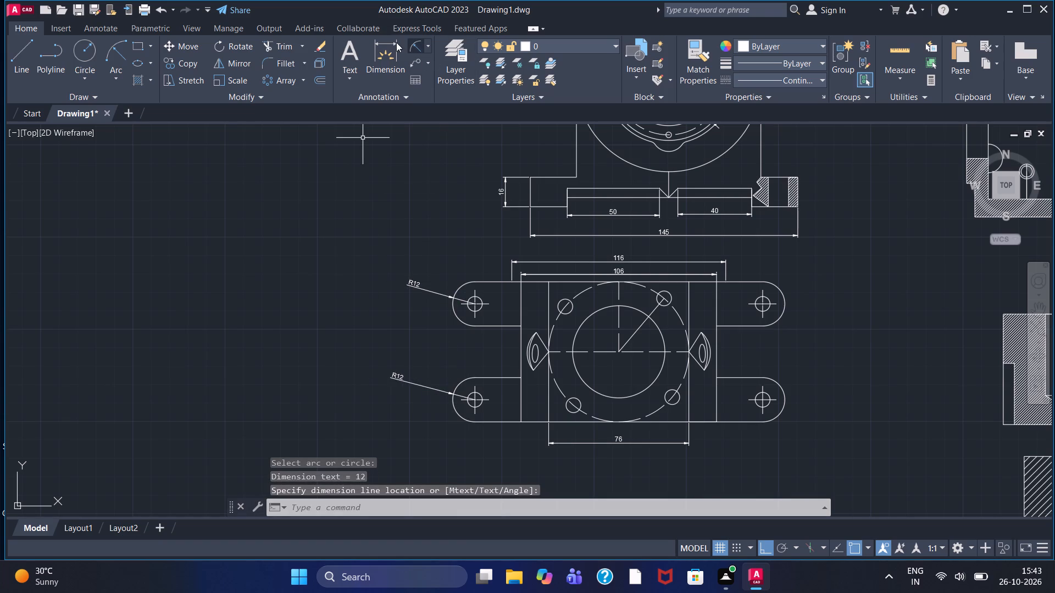
Add radius dimensions to the holes in the top view's two right lugs, placing the texts outside to the upper right.
click(413, 44)
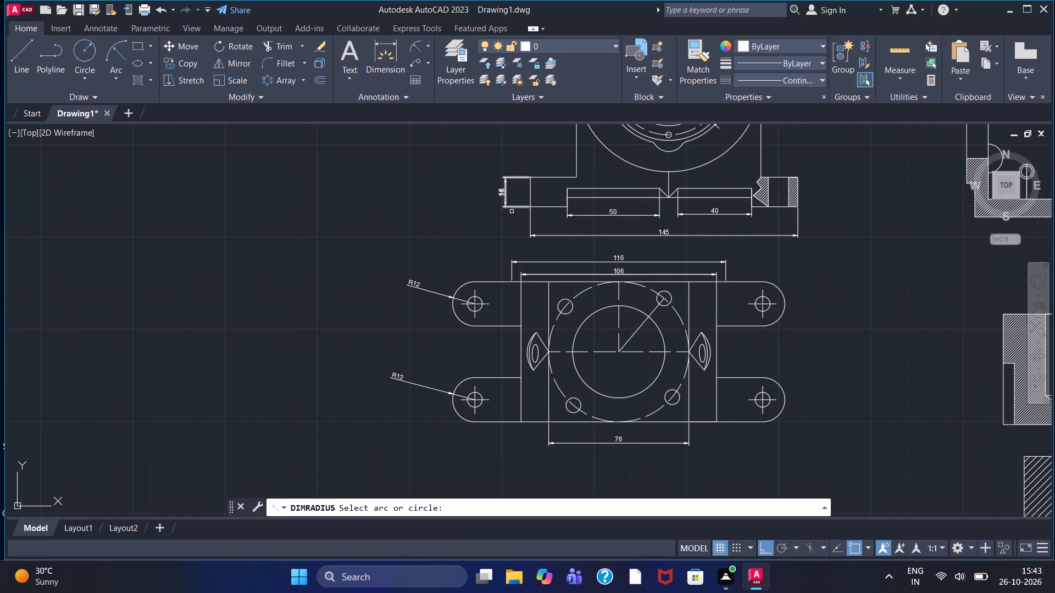
click(767, 299)
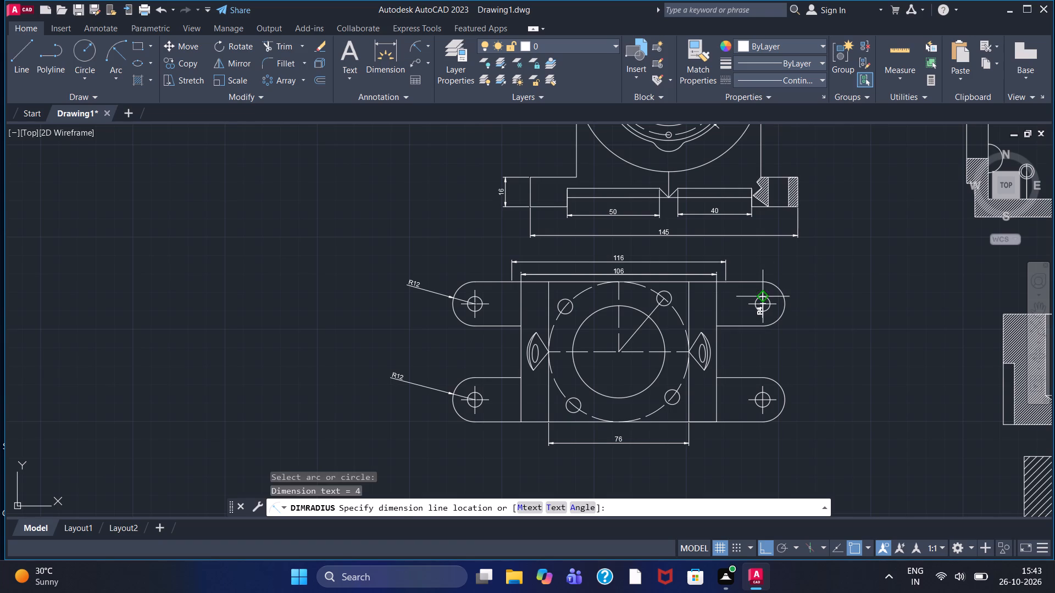
click(803, 276)
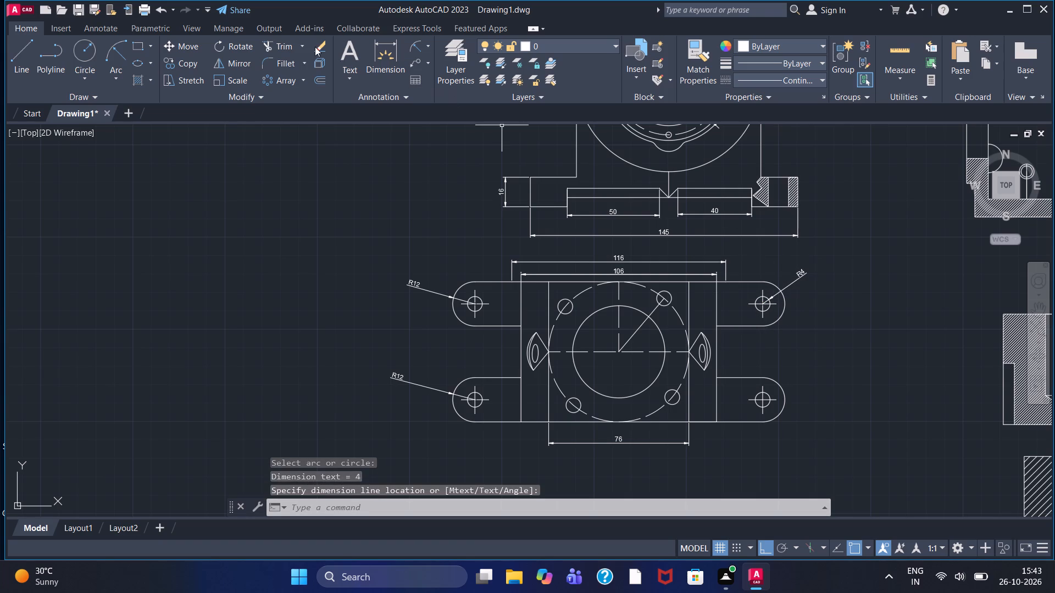
click(415, 48)
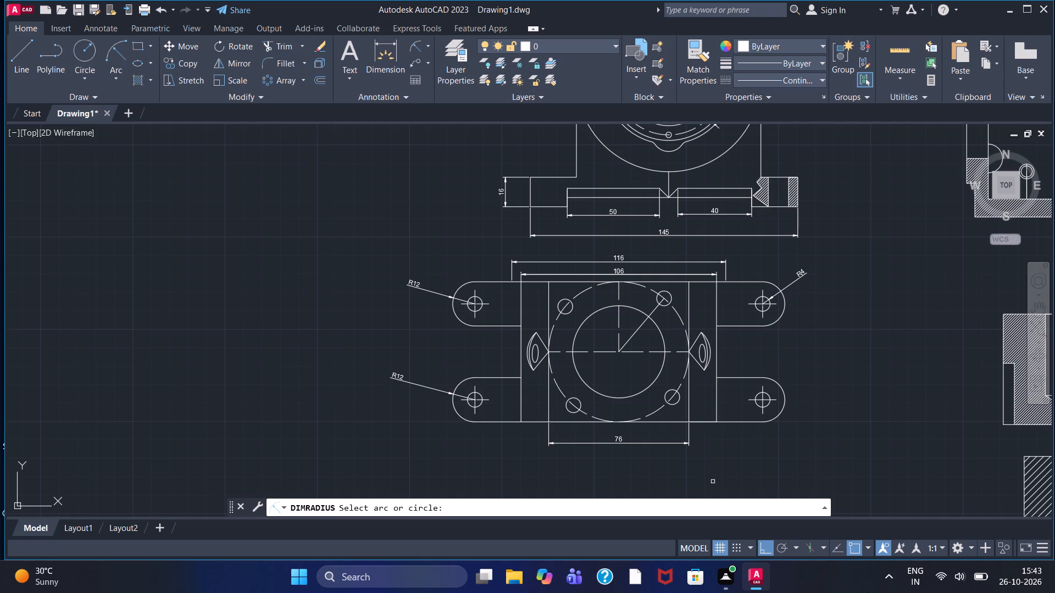
click(768, 395)
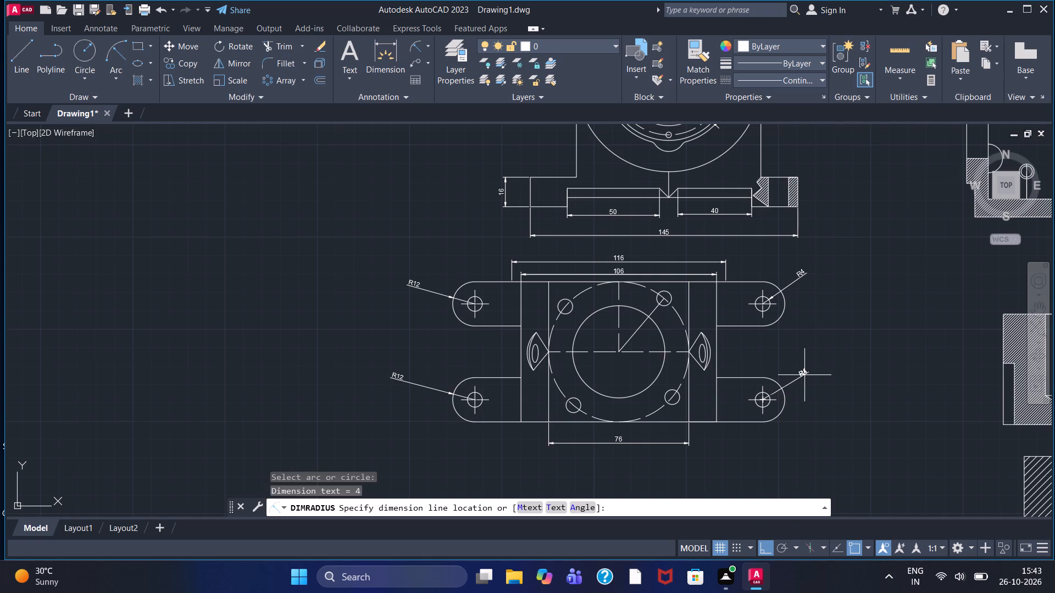
click(804, 375)
Add radius dimensions to the top view's dashed bolt circle and the large inner circle, placing both texts above the view's upper-left part.
scroll(784, 384, down, 1)
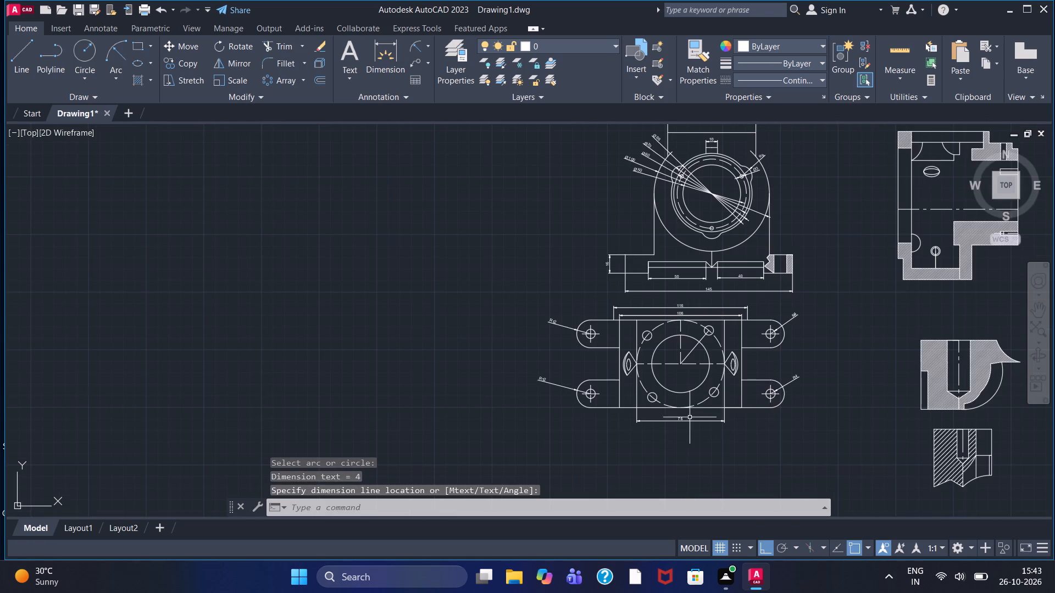
scroll(739, 361, up, 2)
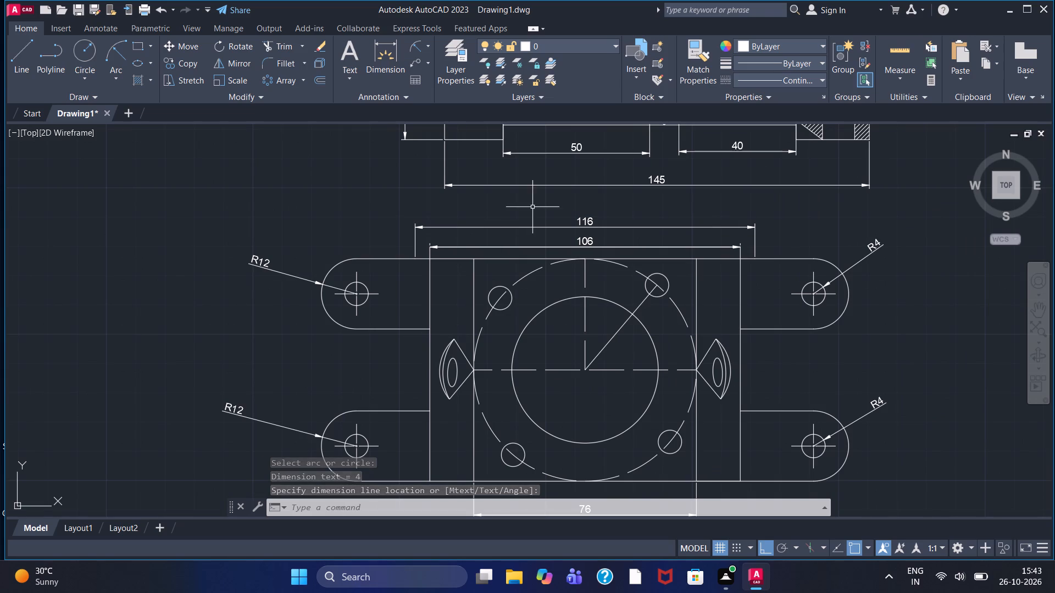
click(519, 280)
click(415, 47)
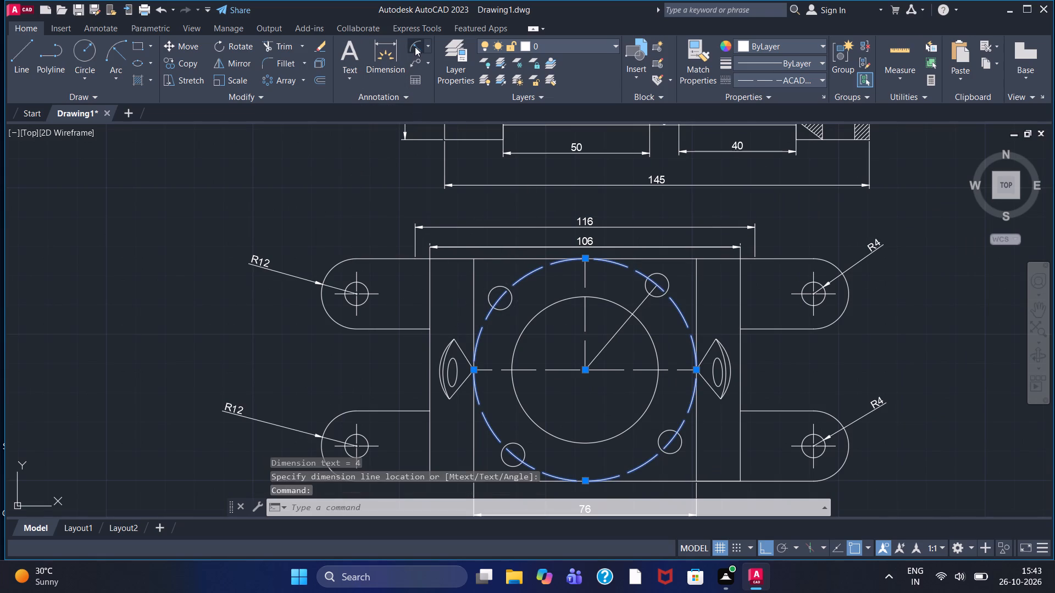
drag(527, 274, 502, 267)
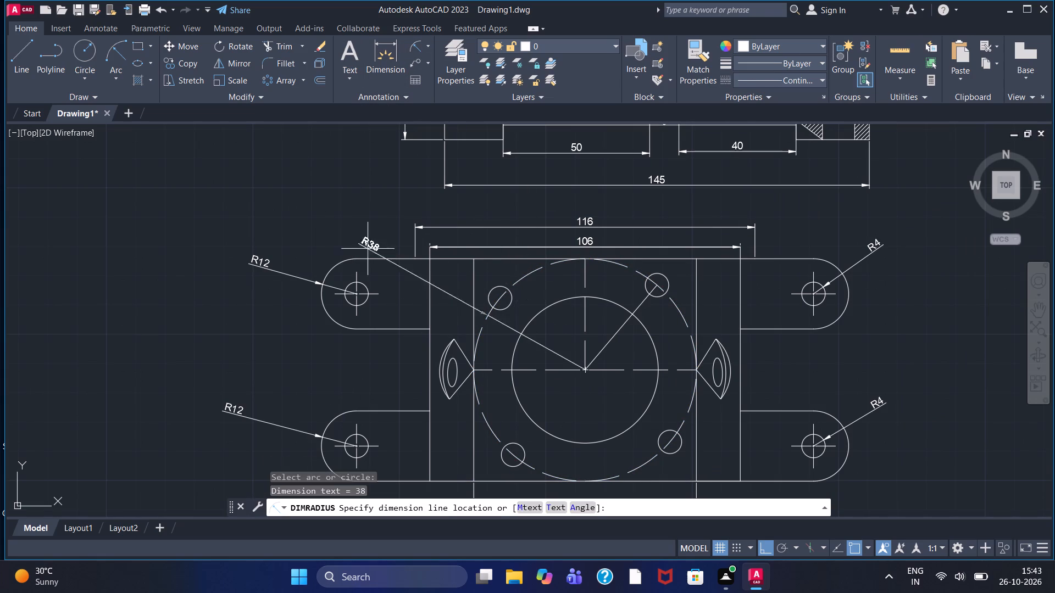
click(339, 200)
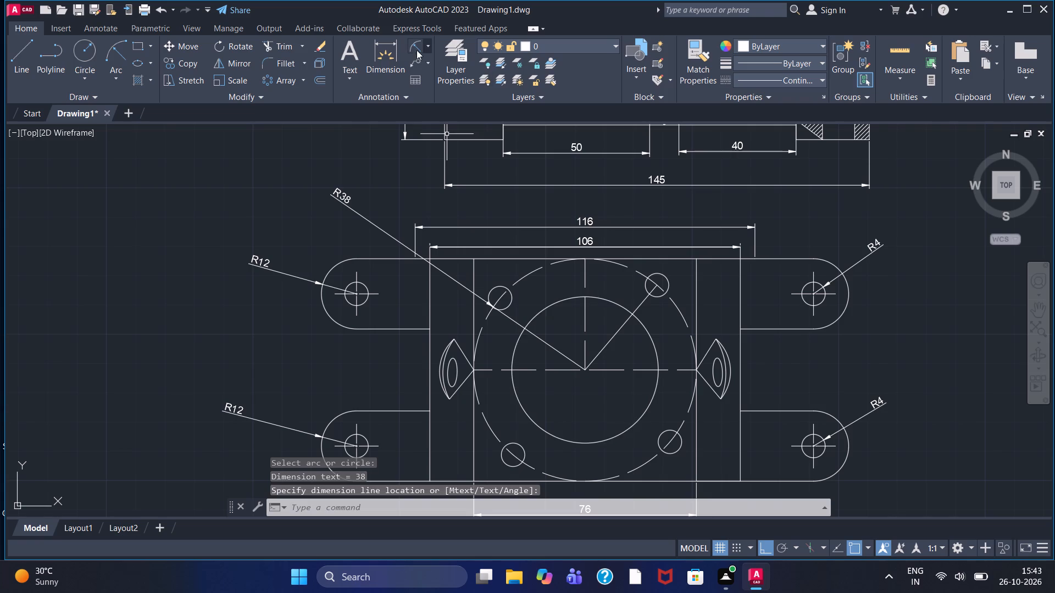
click(414, 43)
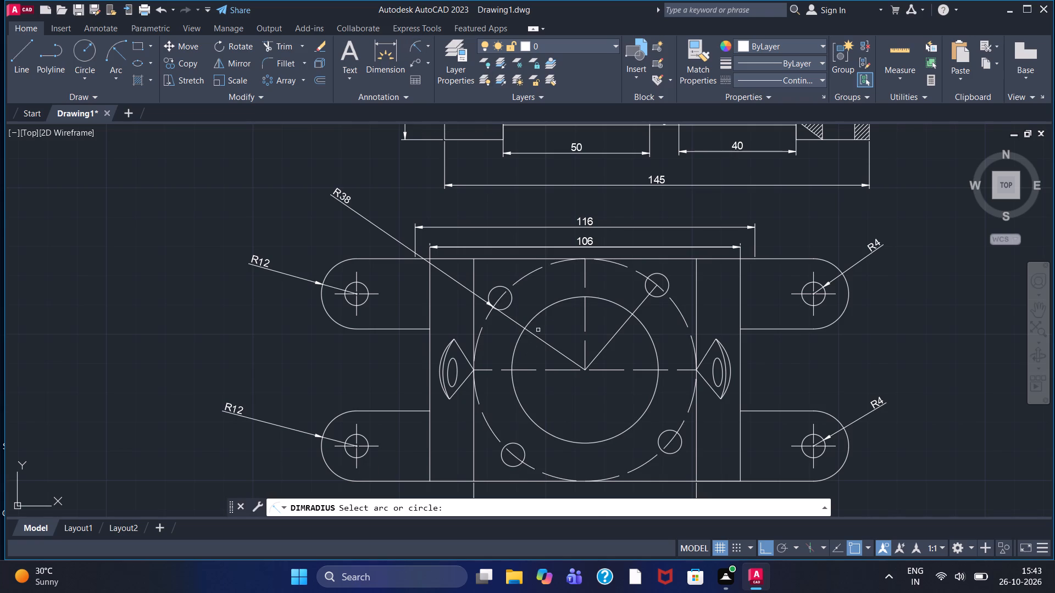
drag(543, 310, 542, 305)
click(396, 200)
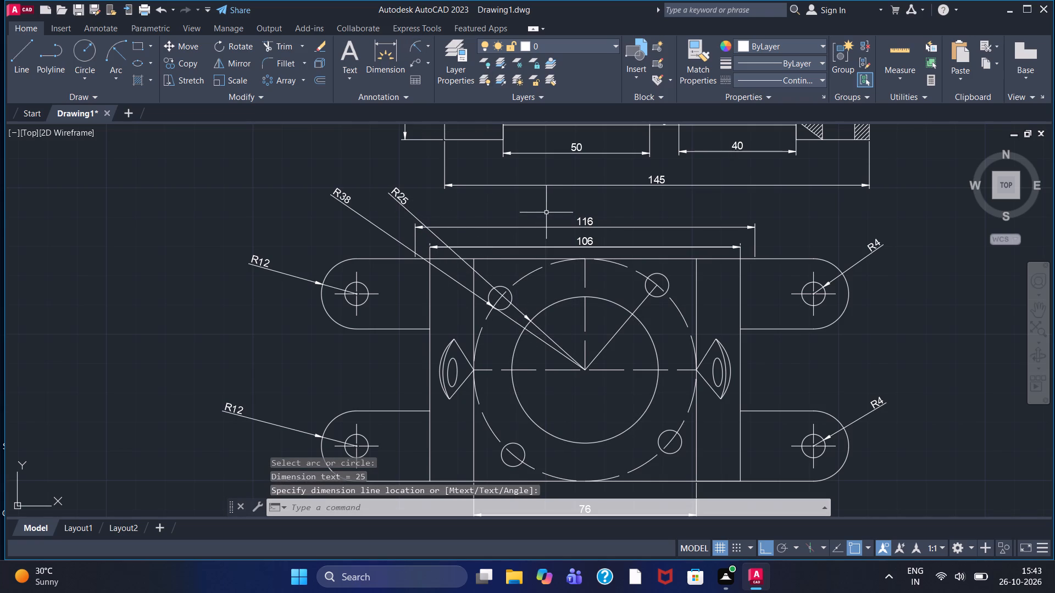
Add a radius dimension to the upper-right small hole on the top view's bolt circle, placed outside above the upper-right lug.
click(413, 42)
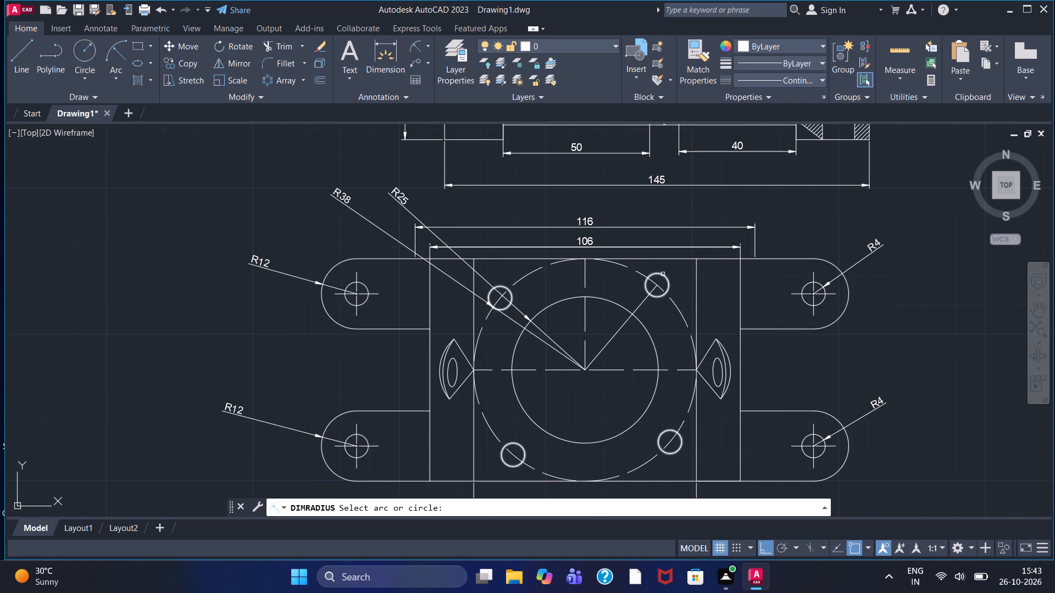
drag(663, 274, 672, 270)
click(799, 221)
Add a vertical linear dimension on the hatched section view's left side, from its top-left corner down to the lower step.
scroll(780, 267, down, 2)
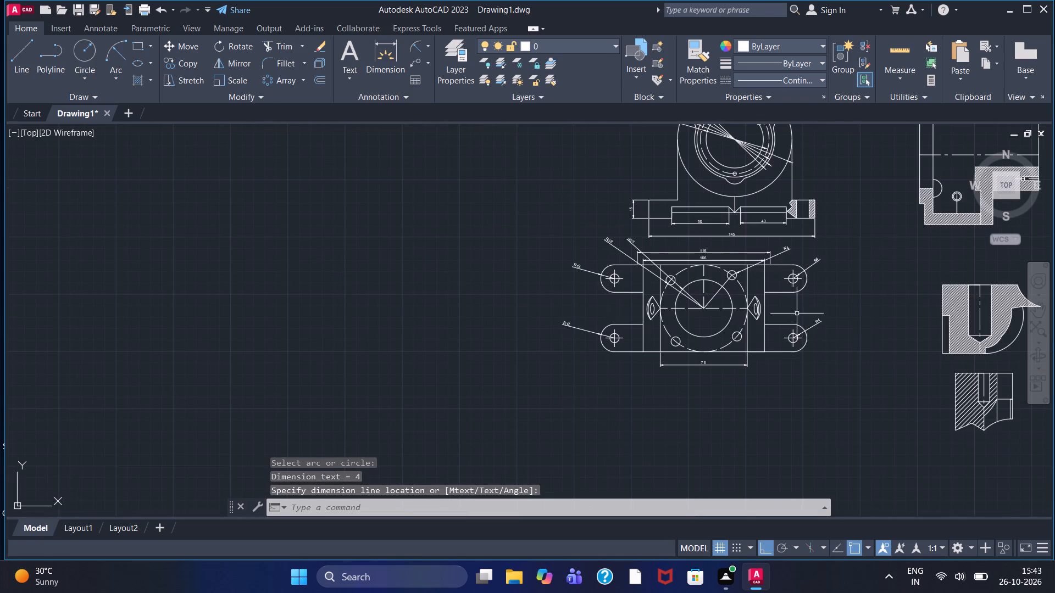
middle_drag(857, 288, 432, 441)
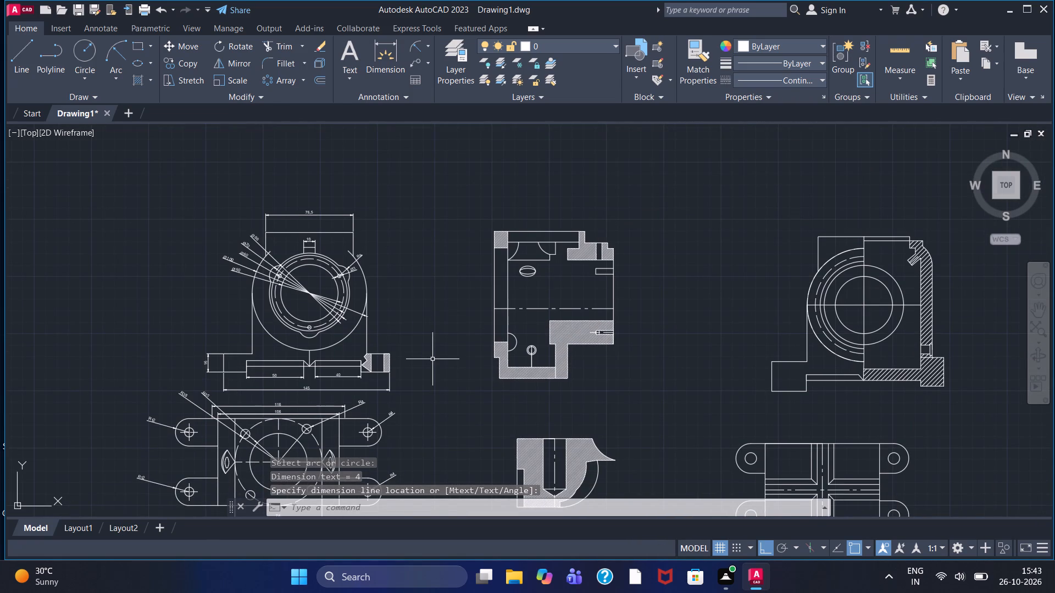
scroll(454, 272, up, 1)
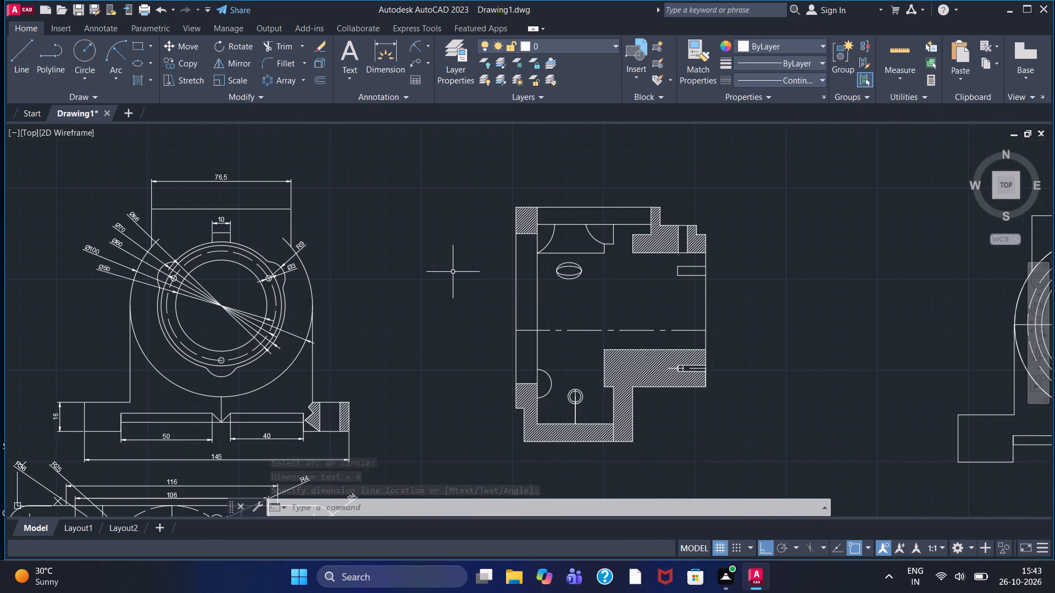
click(429, 47)
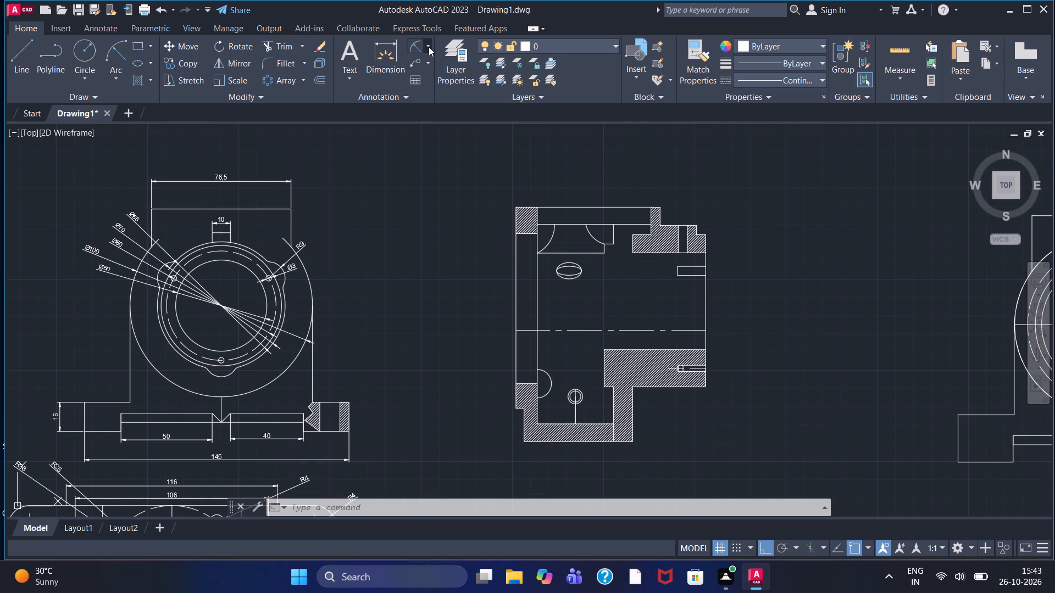
click(434, 72)
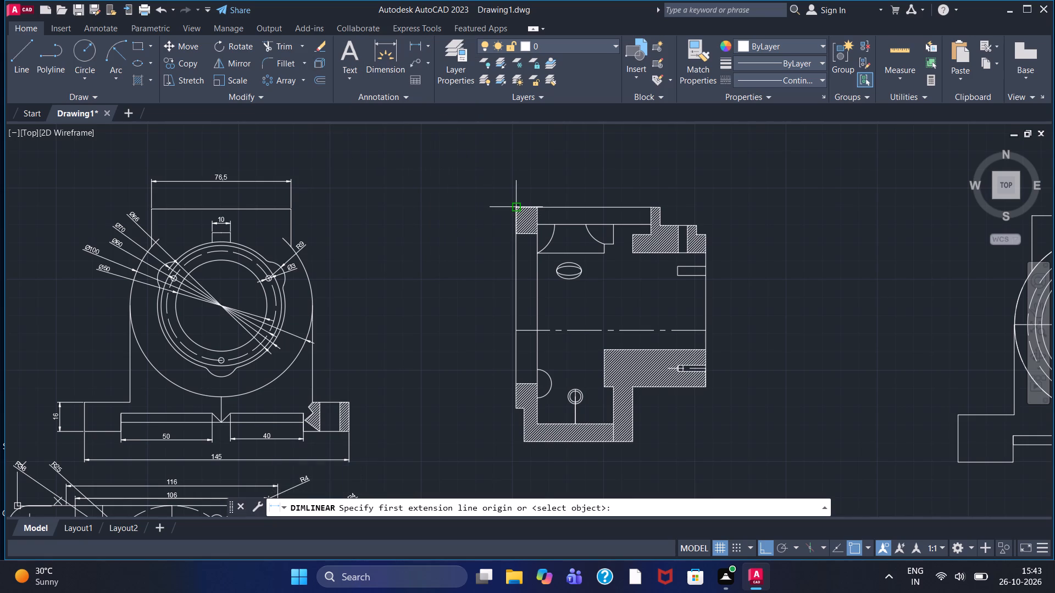
click(515, 207)
click(515, 412)
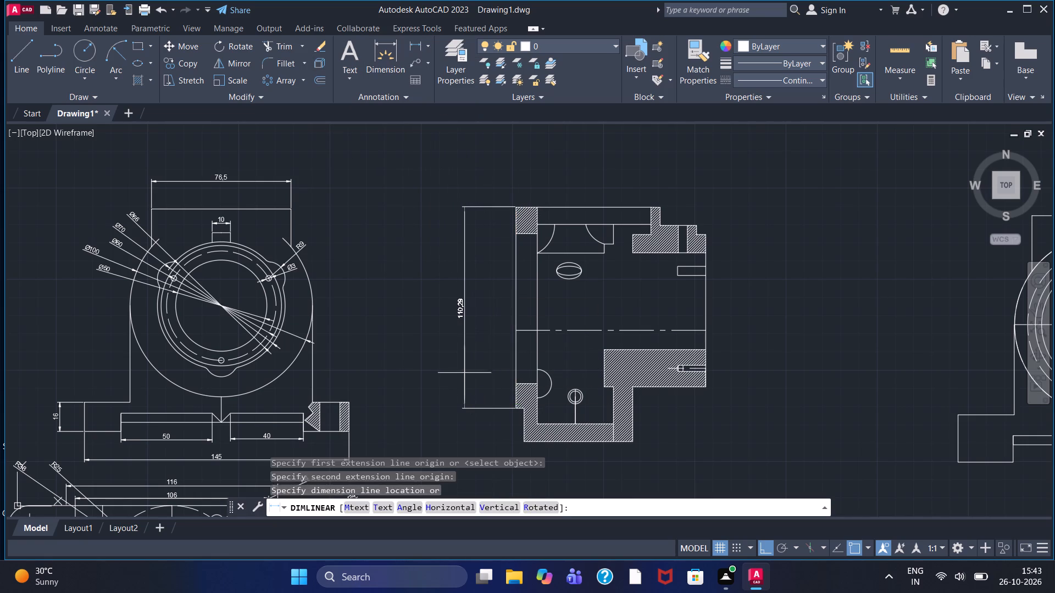
click(464, 373)
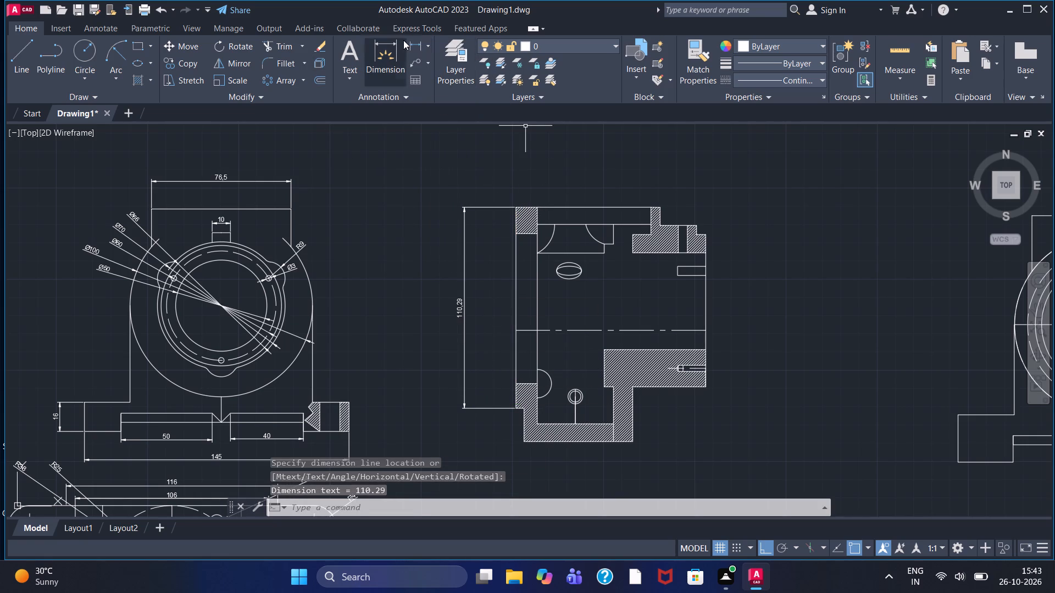
Add a vertical linear dimension from the section view's lower-left step to its bottom edge, aligned below the previous vertical dimension.
click(408, 42)
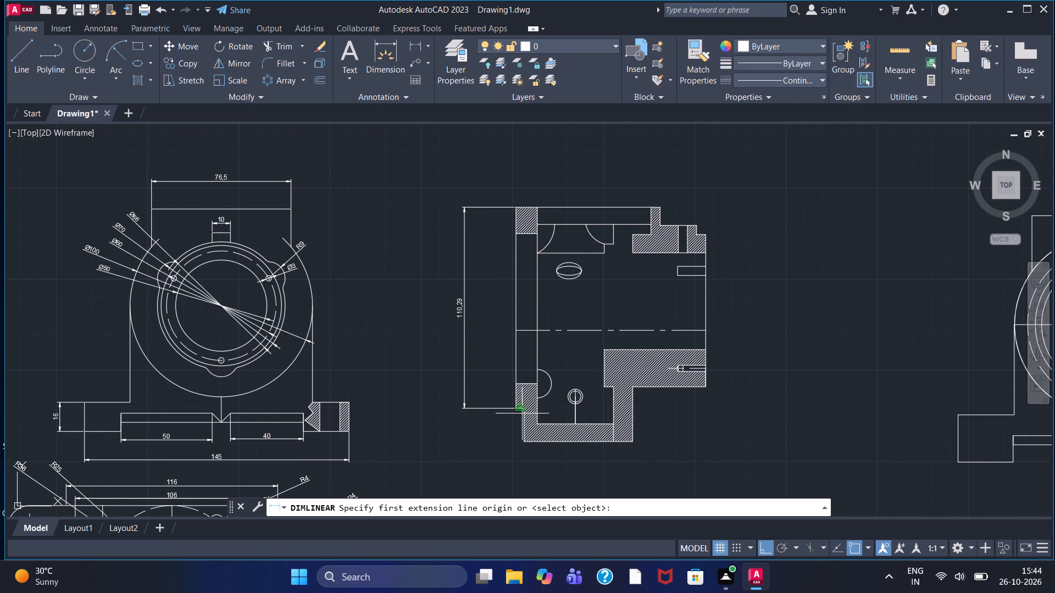
click(524, 413)
click(525, 443)
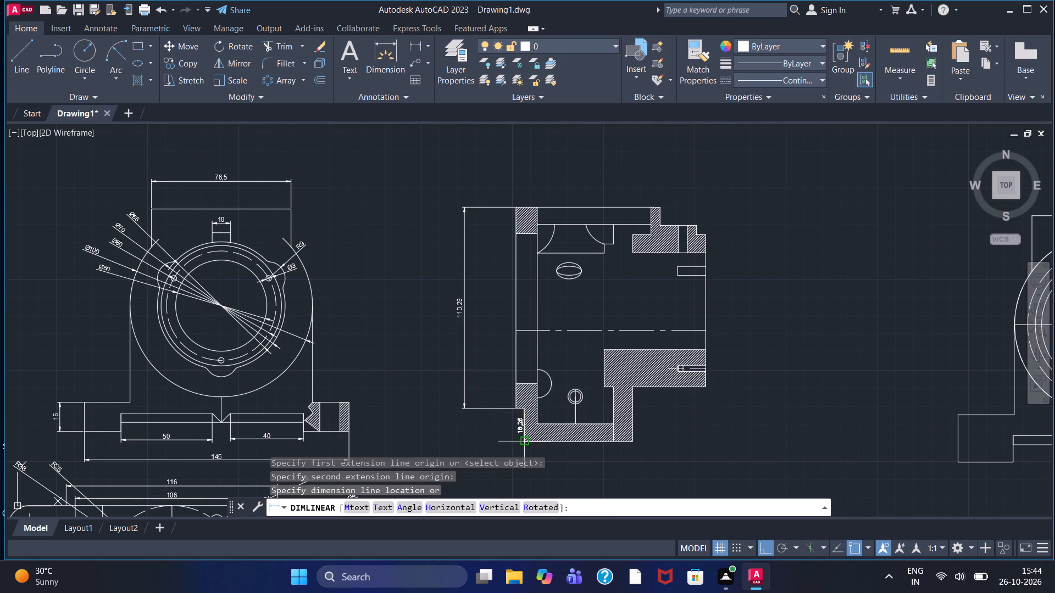
click(464, 440)
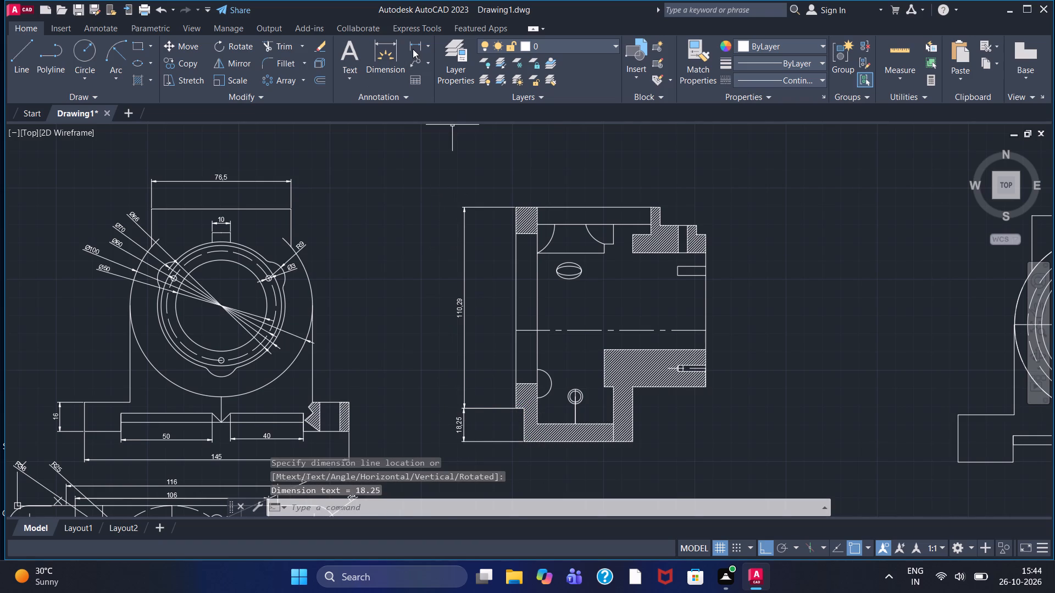
Add a horizontal linear dimension across the full top edge of the section view, placed above it.
click(413, 49)
click(517, 203)
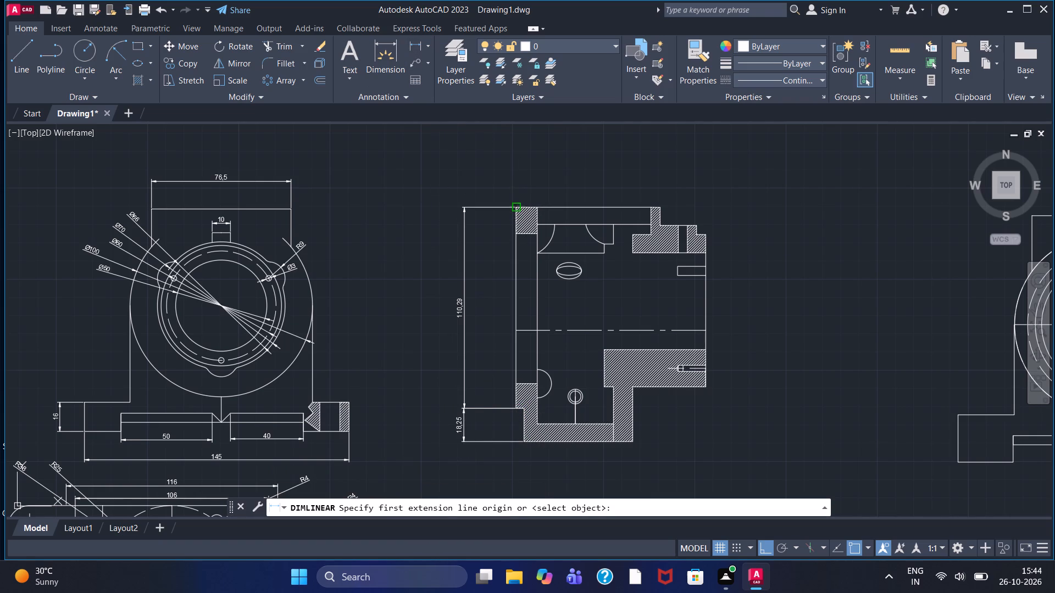
click(664, 207)
click(613, 178)
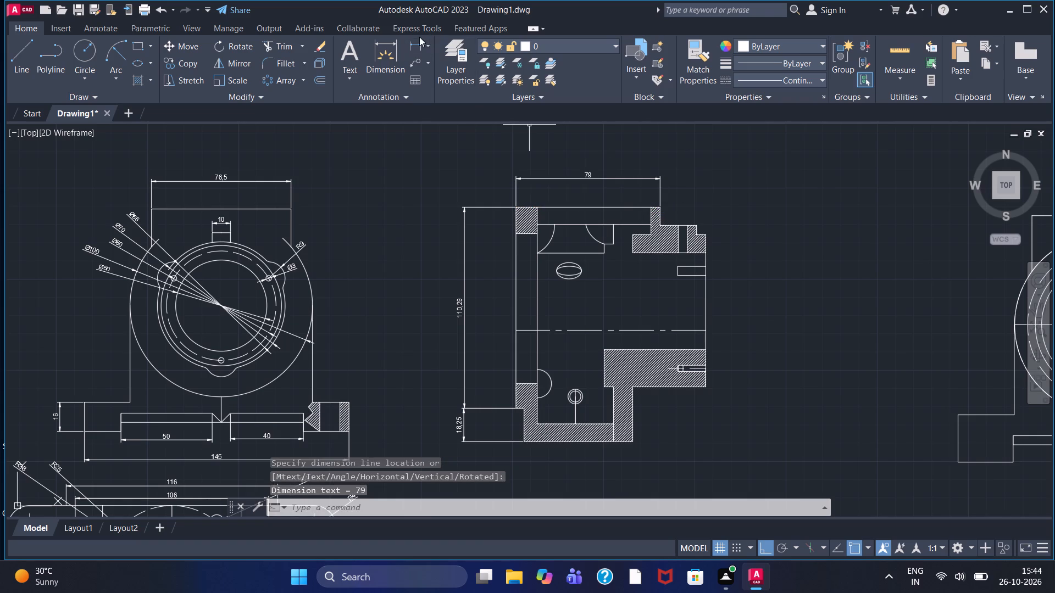
Add a vertical linear dimension for the step at the section view's upper right, placed outside the view's right edge.
click(409, 43)
scroll(642, 201, up, 2)
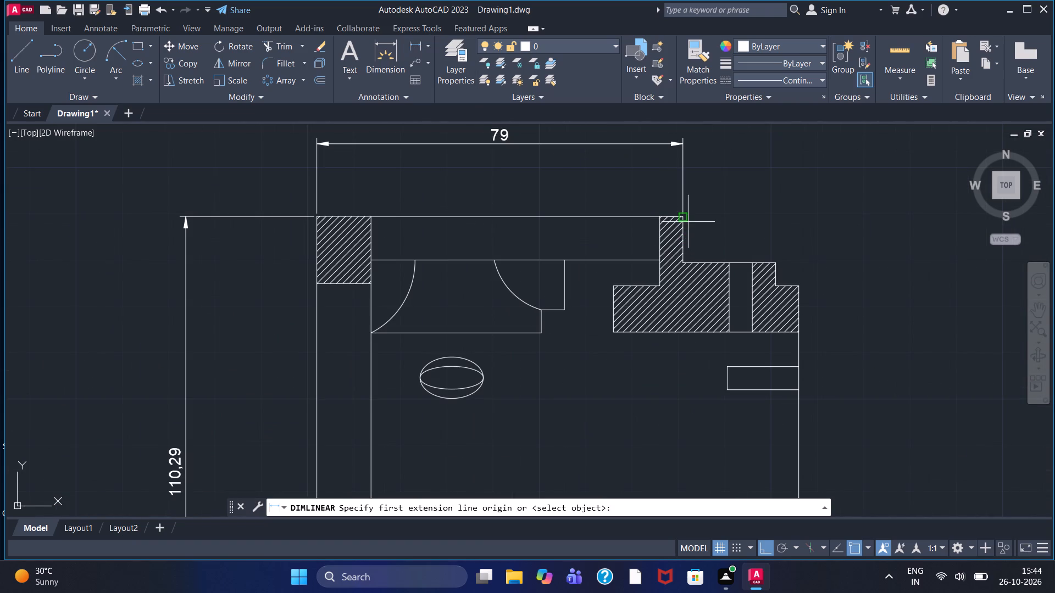
click(686, 219)
click(686, 258)
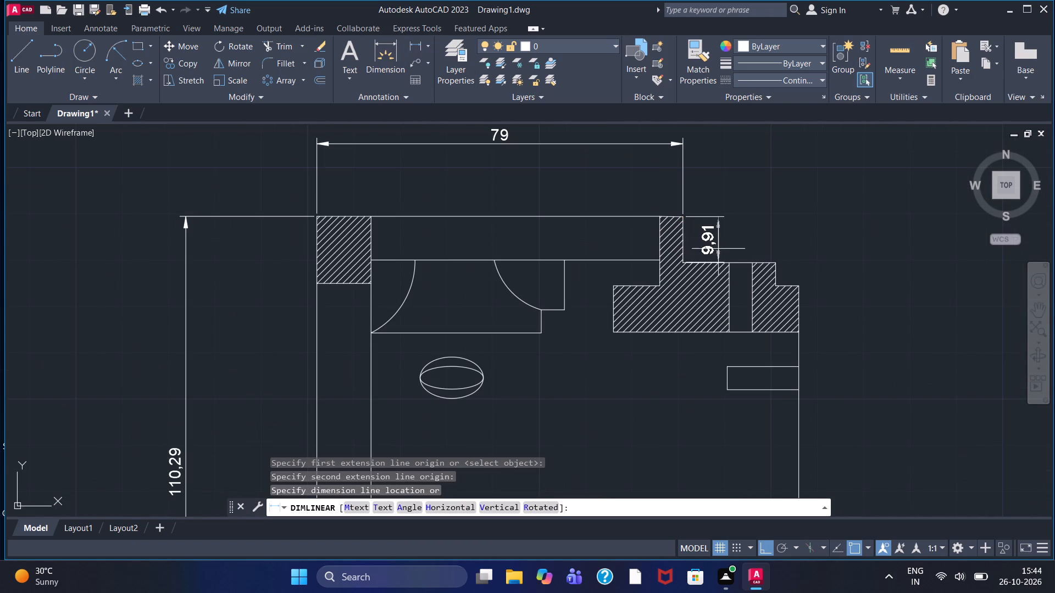
click(831, 223)
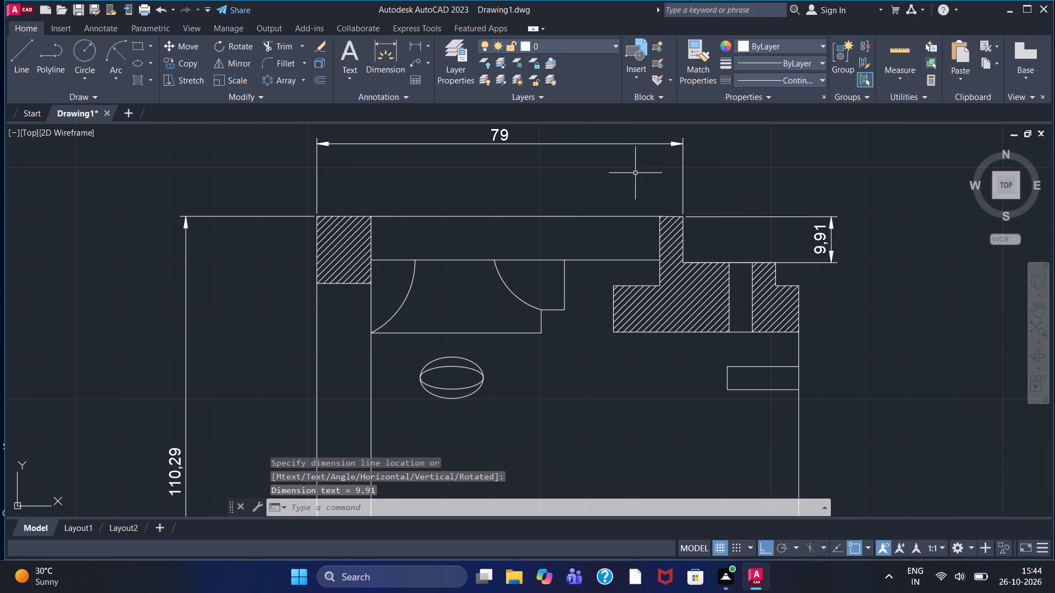
Add a vertical linear dimension for the small corner step at the section view's upper right, aligned below the previous vertical dimension.
click(420, 48)
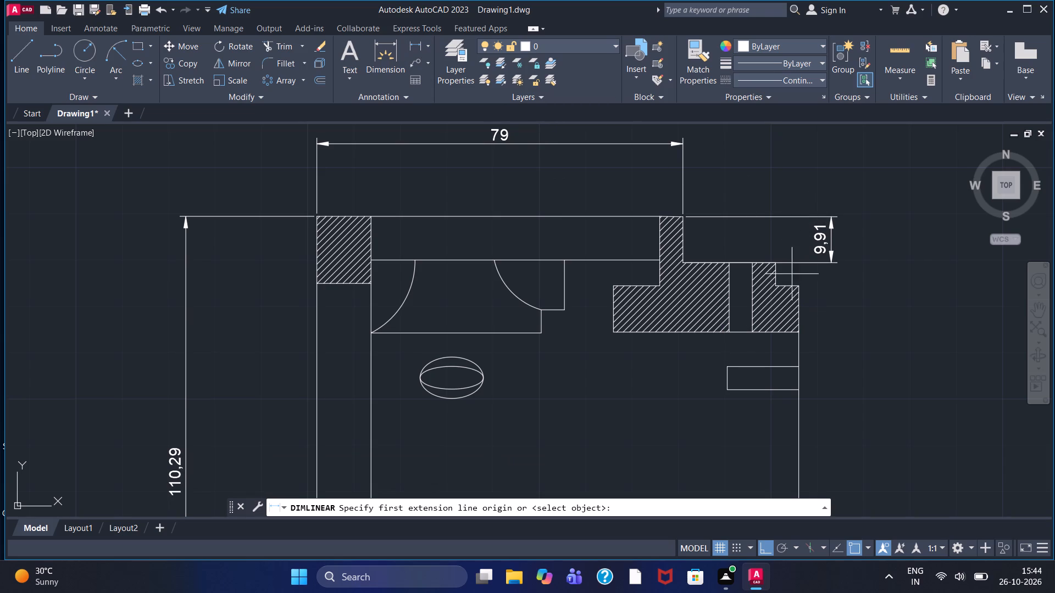
click(775, 258)
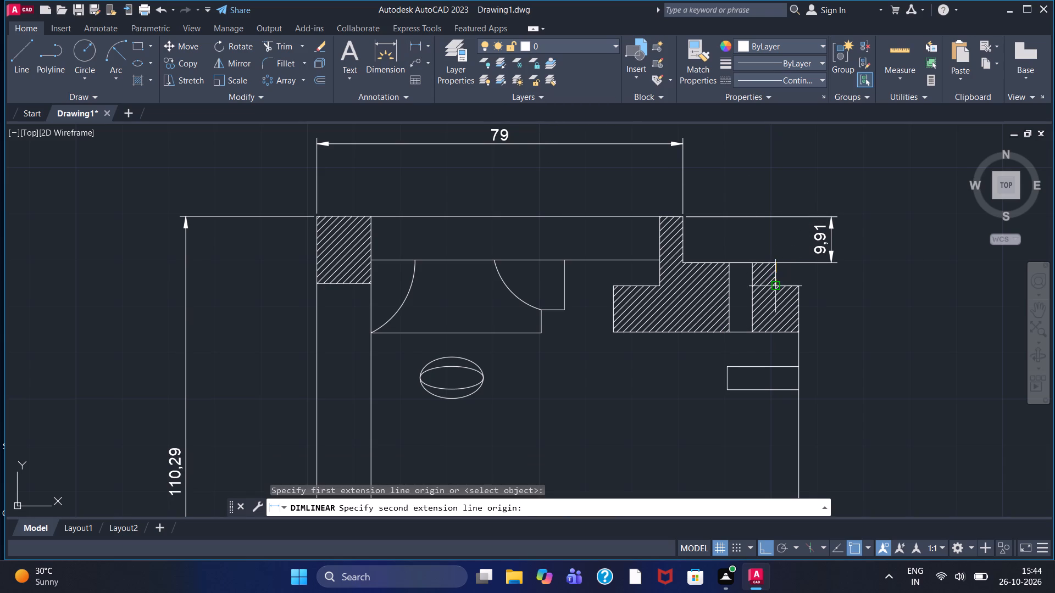
drag(778, 286, 788, 286)
click(832, 276)
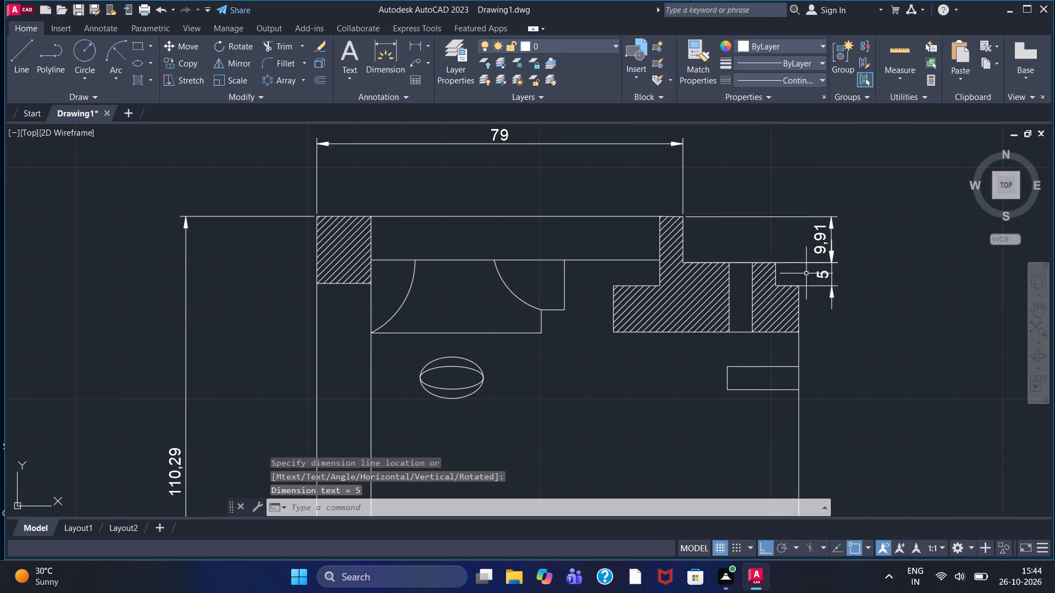
Add a vertical linear dimension along the section view's full right edge, from the upper corner step to the lower-right corner, aligned with the dimensions above.
click(418, 41)
scroll(757, 384, down, 1)
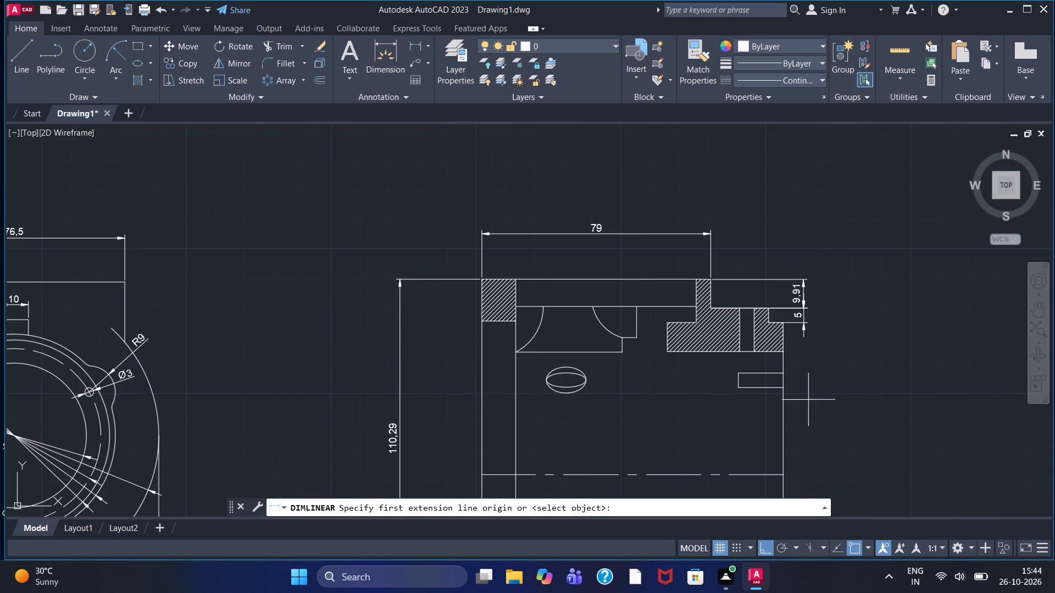
middle_drag(841, 390, 765, 259)
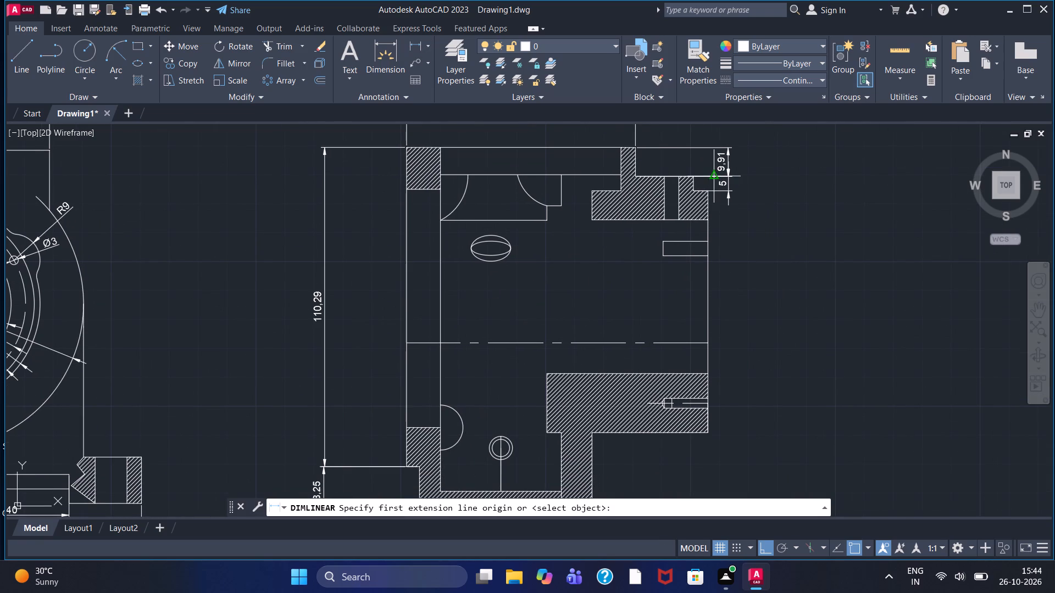
click(708, 189)
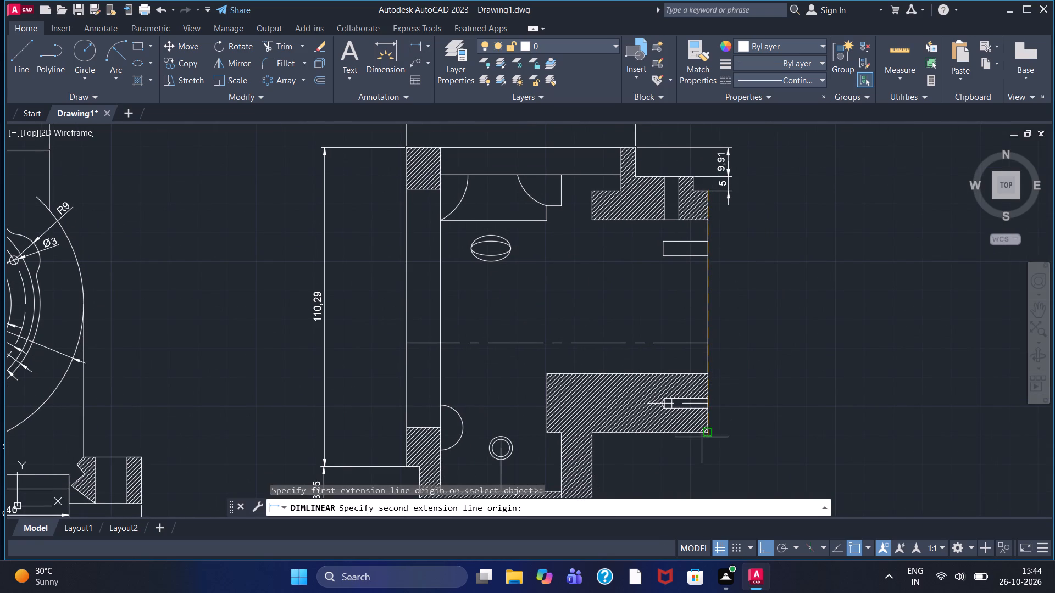
drag(709, 434, 718, 432)
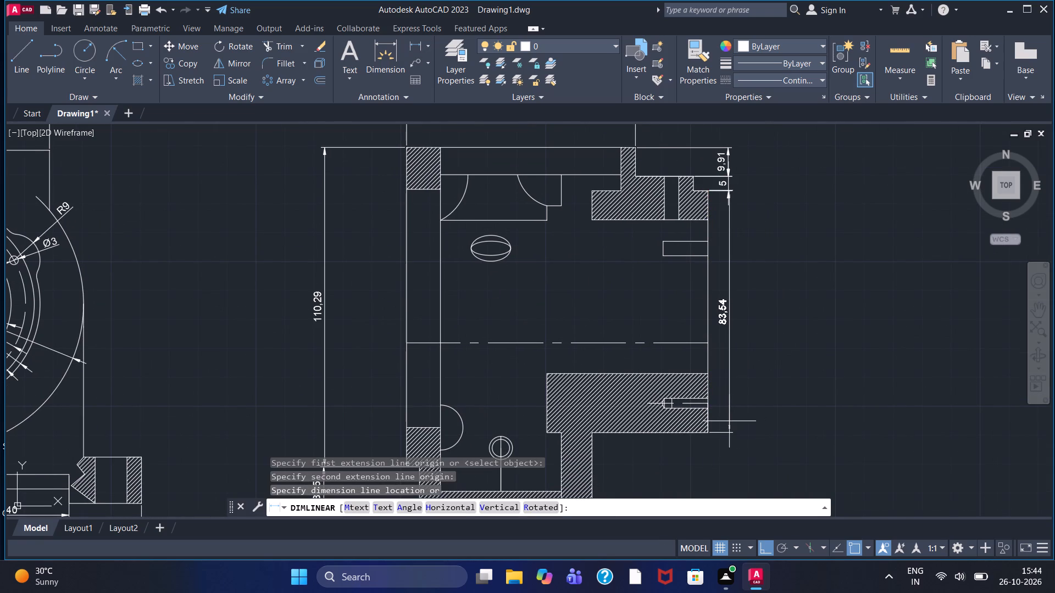
click(729, 421)
Add a horizontal linear dimension across the underside of the section view's lower-right overhang, placed below the view.
middle_drag(708, 464, 704, 335)
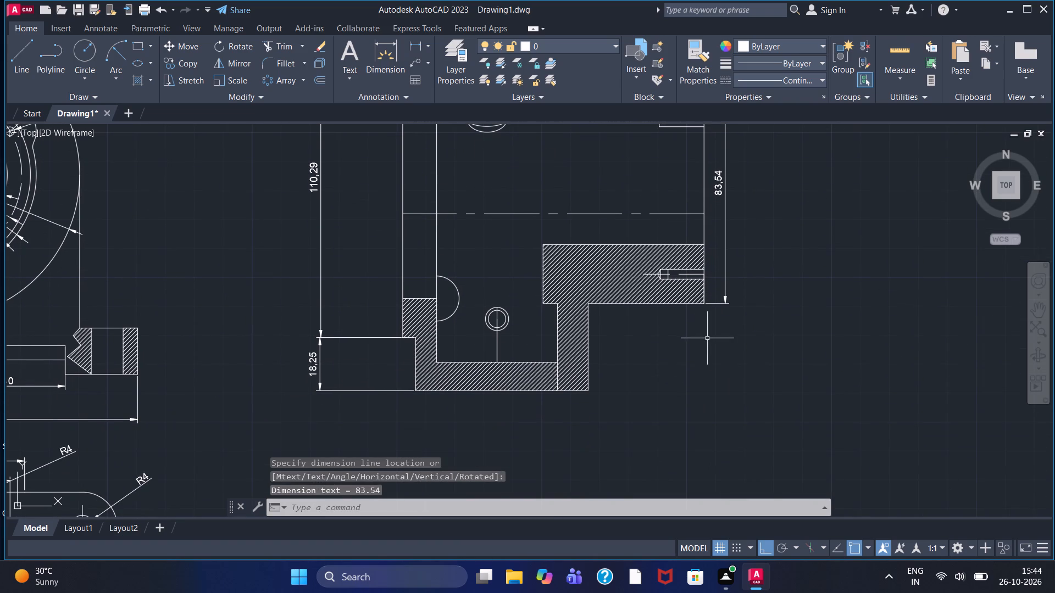
click(414, 44)
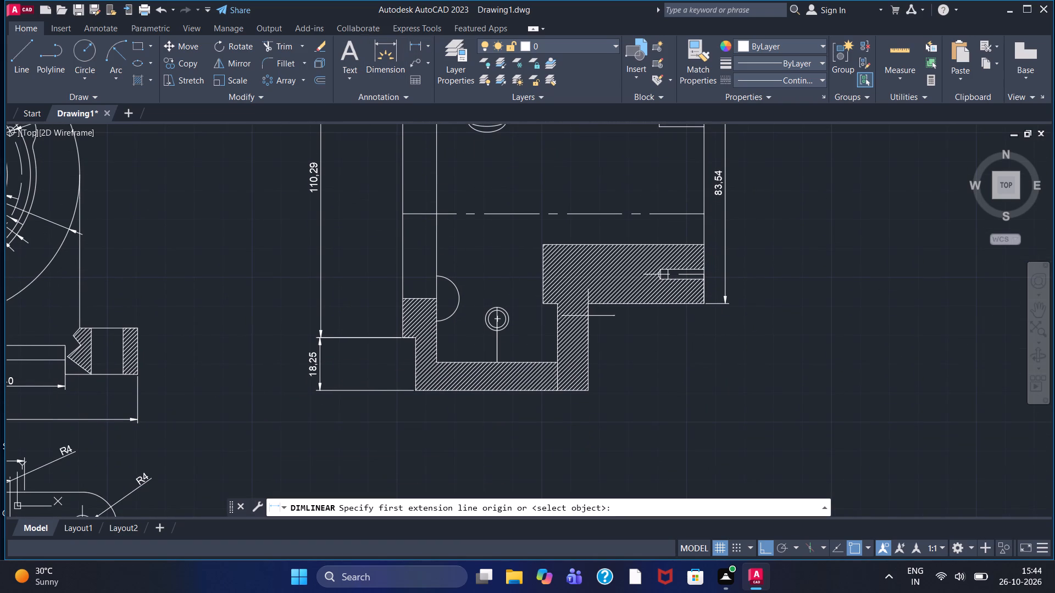
click(590, 308)
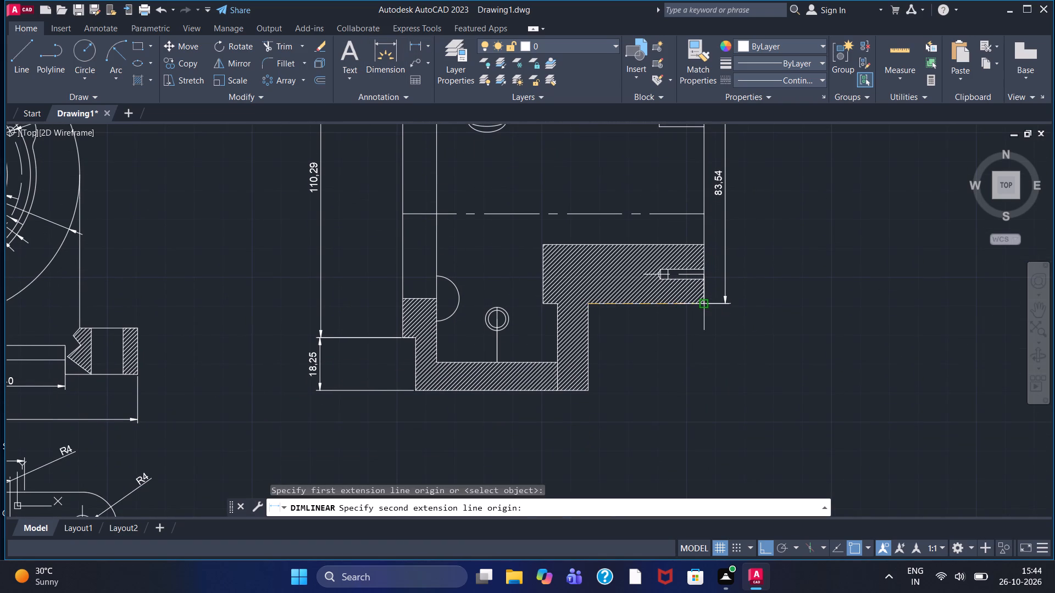
click(702, 305)
click(703, 442)
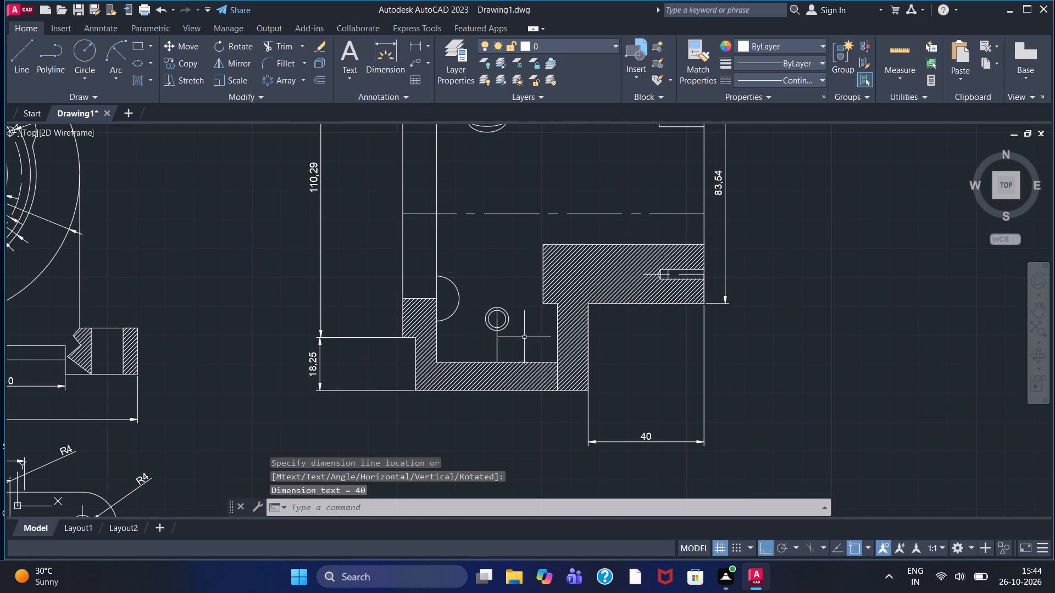
Add a horizontal linear dimension across the section view's bottom edge, in line with the overhang dimension.
drag(415, 44, 415, 53)
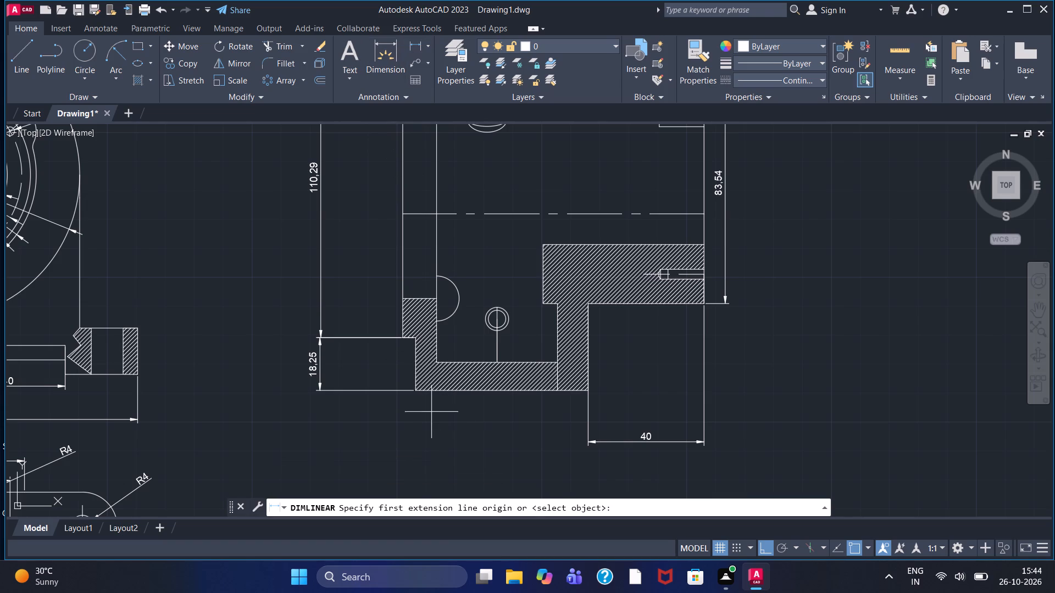
click(415, 393)
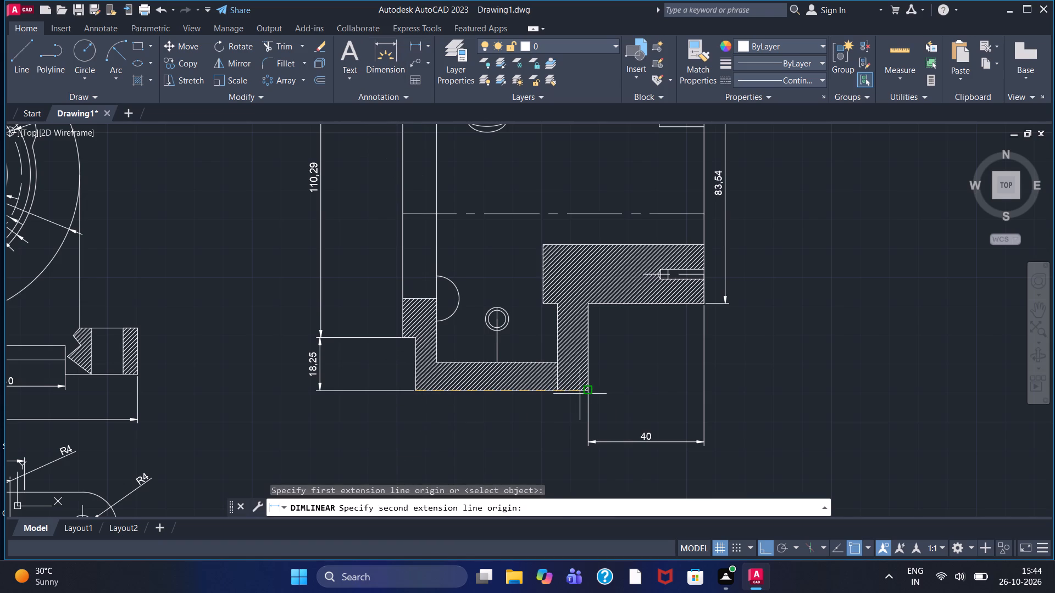
click(585, 393)
click(563, 441)
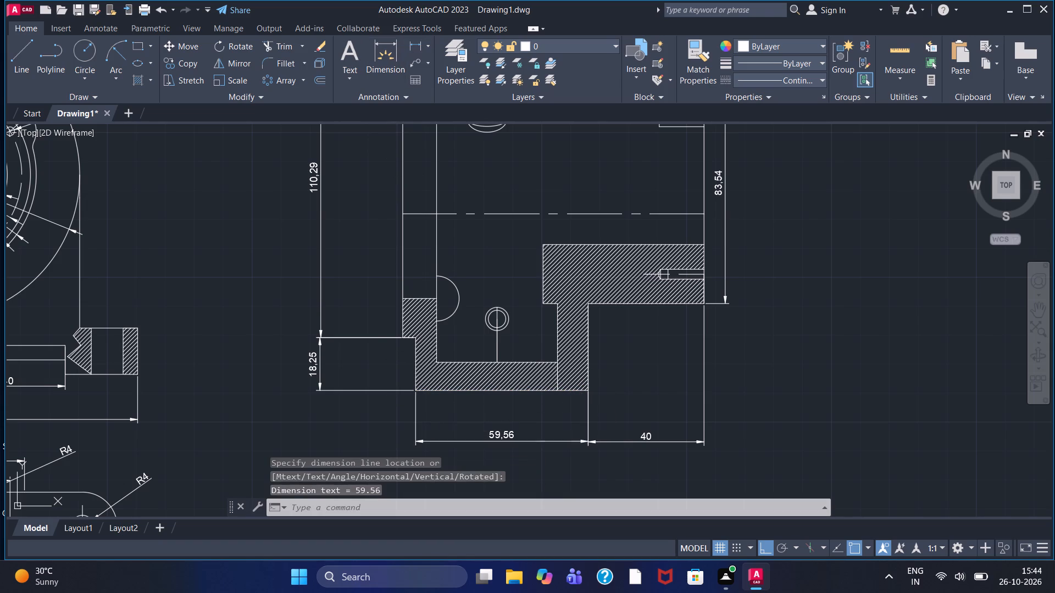
Add diameter dimensions to the outer and inner concentric circles in the lower part of the section view, placed above the circles.
middle_drag(531, 319, 531, 343)
scroll(504, 341, up, 1)
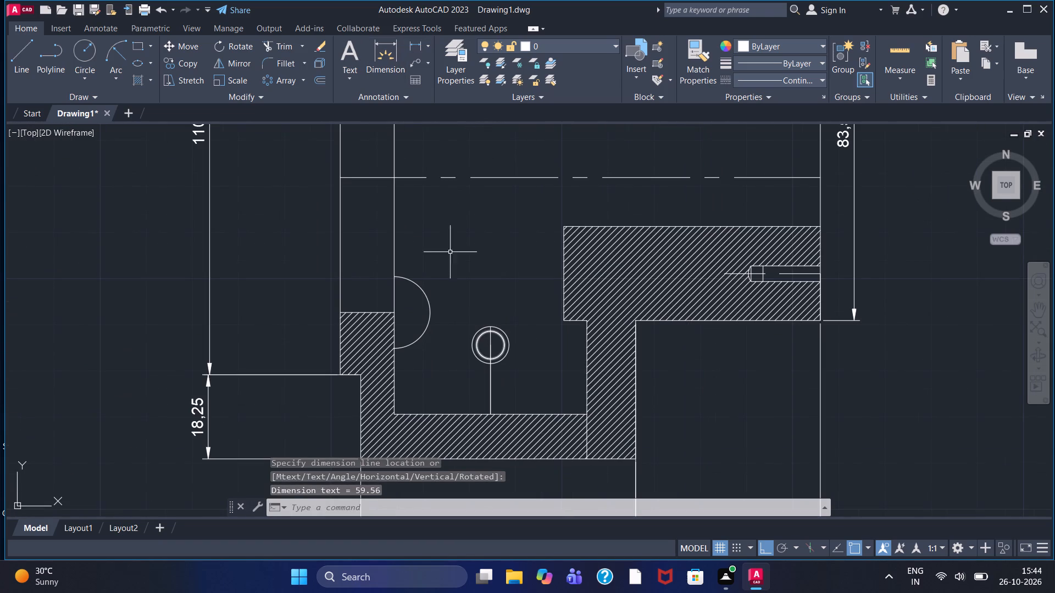
click(427, 46)
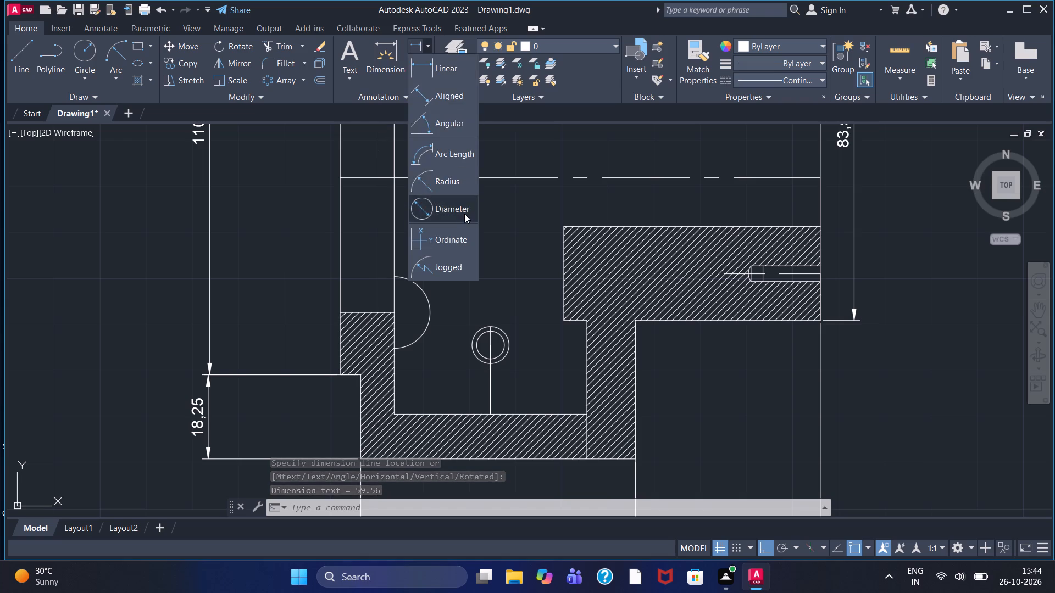
click(464, 204)
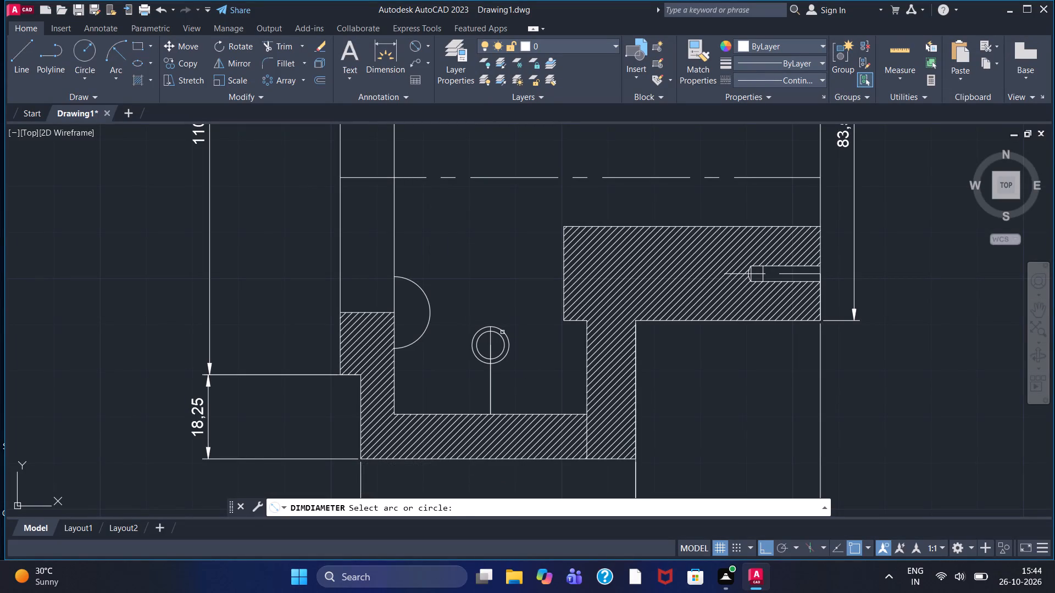
drag(502, 332, 502, 327)
click(516, 283)
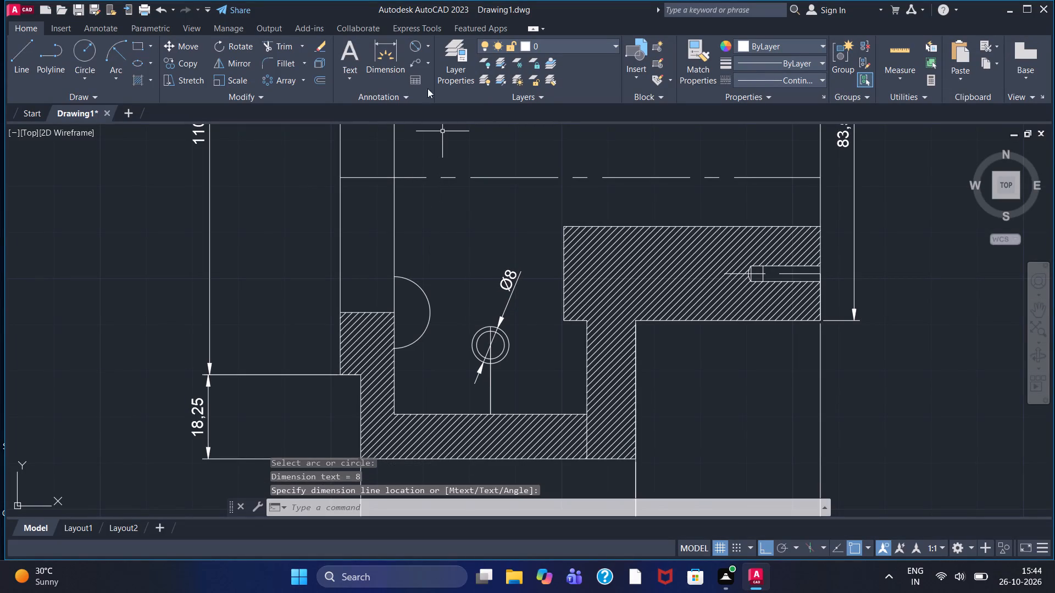
click(412, 44)
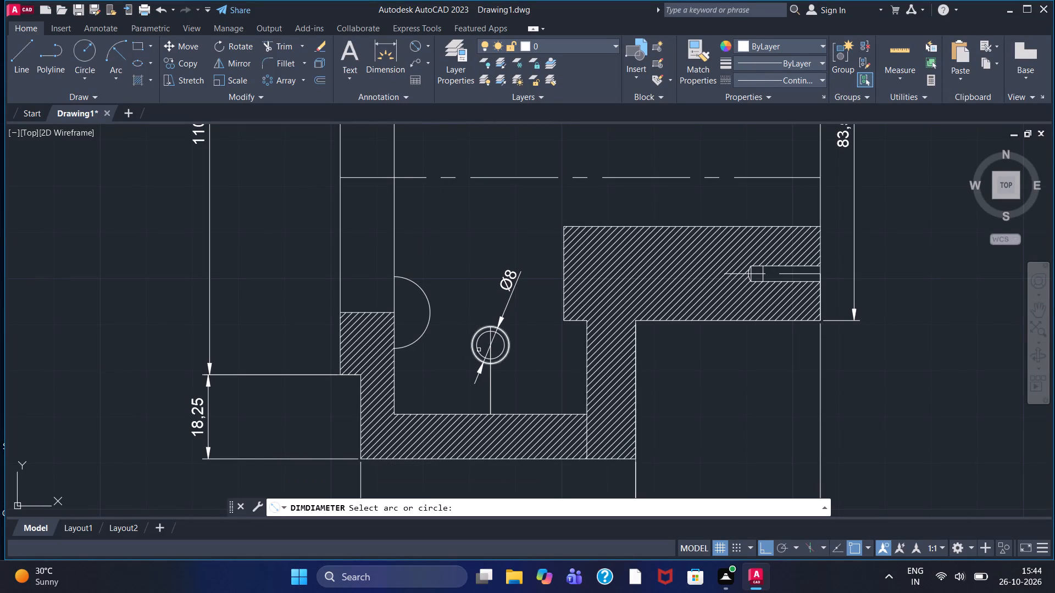
drag(477, 344, 476, 337)
click(478, 298)
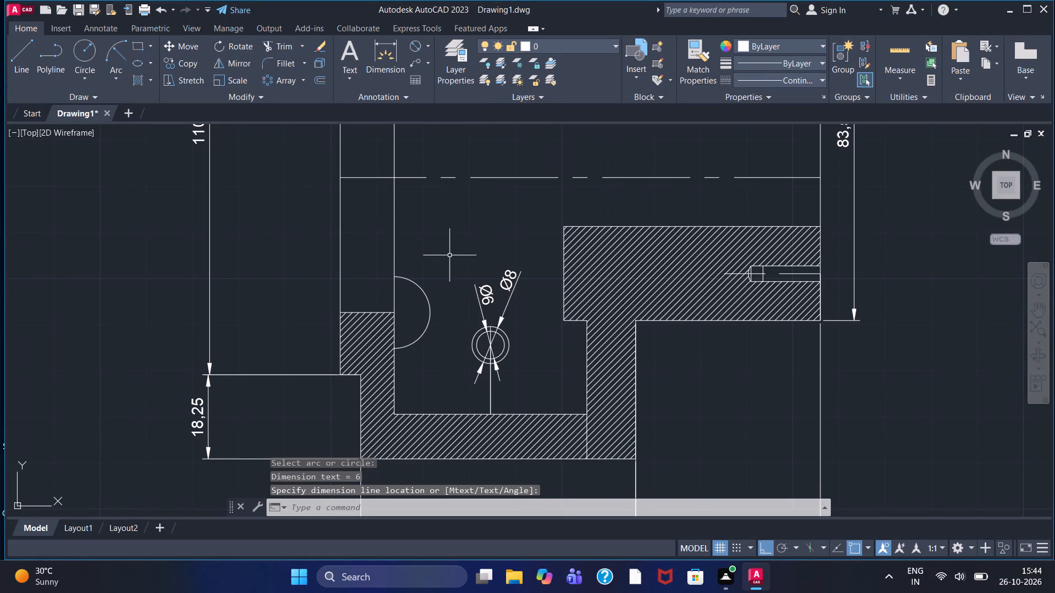
Add a diameter dimension to the semicircular arc on the section view's lower-left inner wall, placed above the arc.
double_click(416, 38)
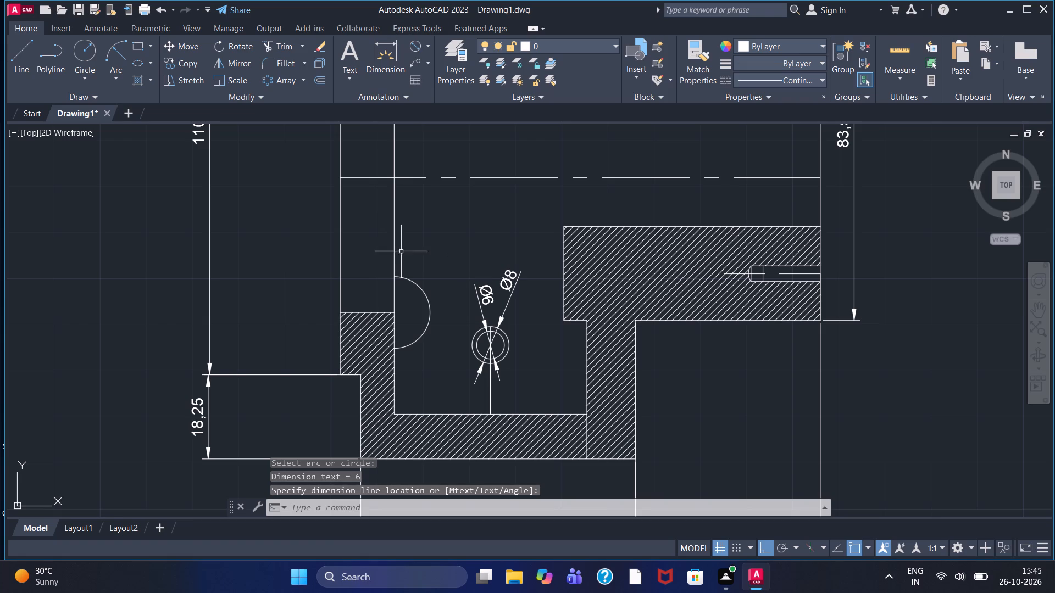
click(415, 43)
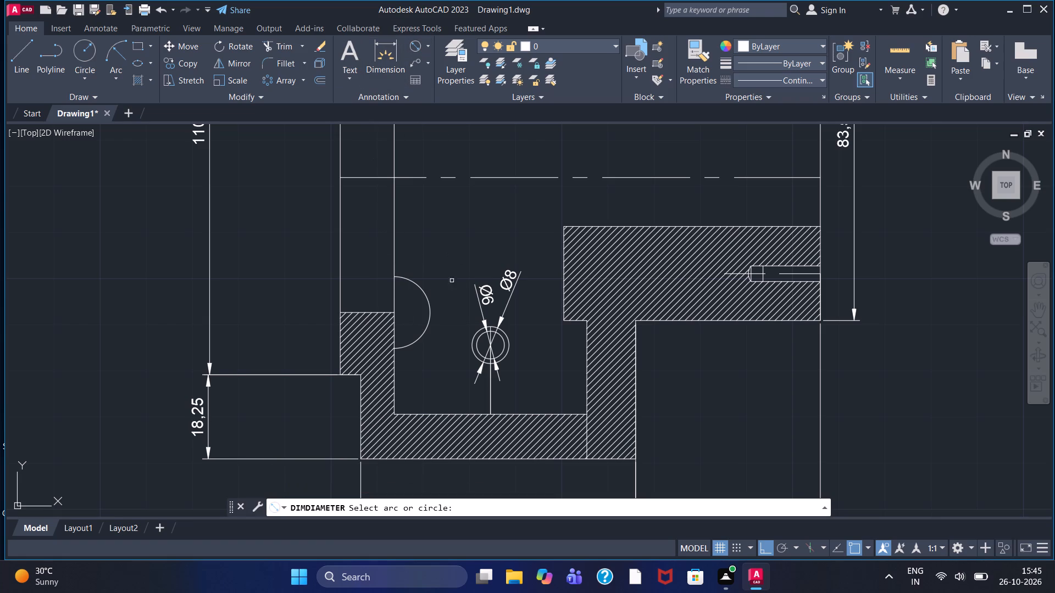
click(425, 296)
click(450, 245)
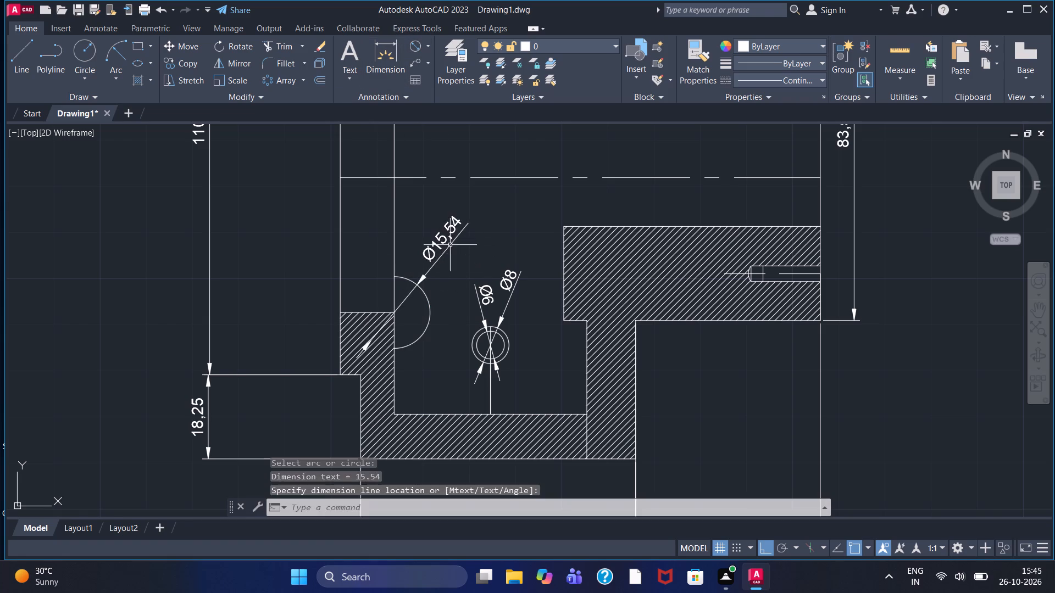
Dimension the small rectangular hole at the section view's upper right edge, with its length placed below and its height on its left.
scroll(452, 266, down, 1)
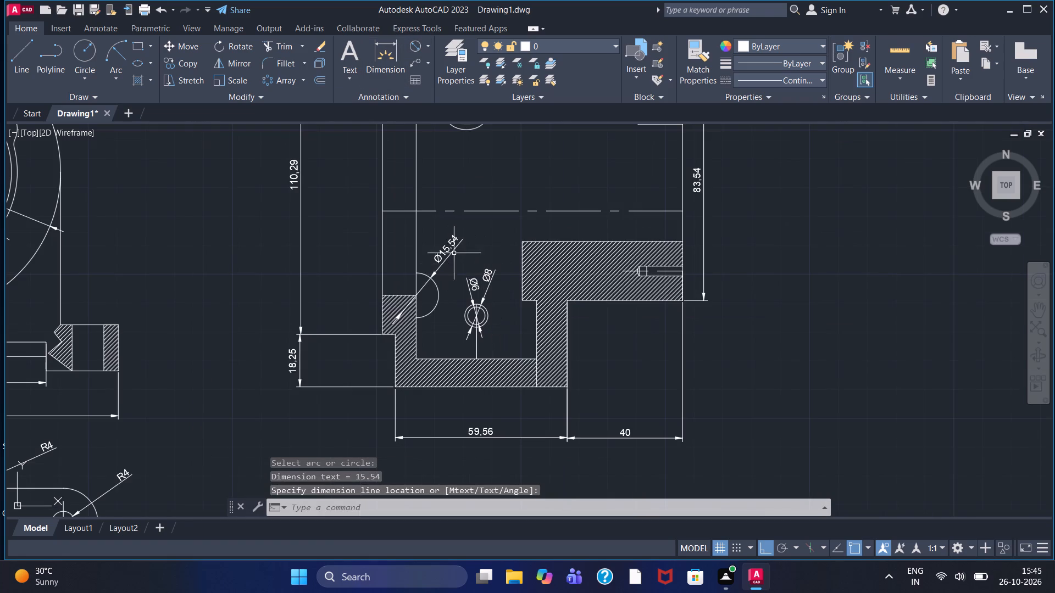
scroll(565, 172, down, 1)
middle_drag(563, 180, 532, 322)
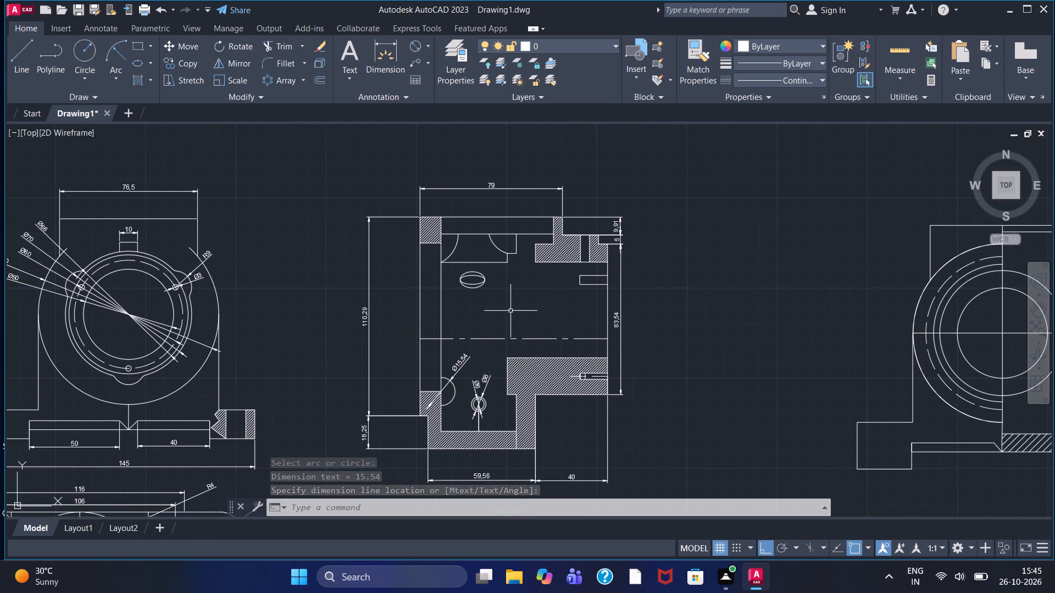
scroll(585, 277, up, 2)
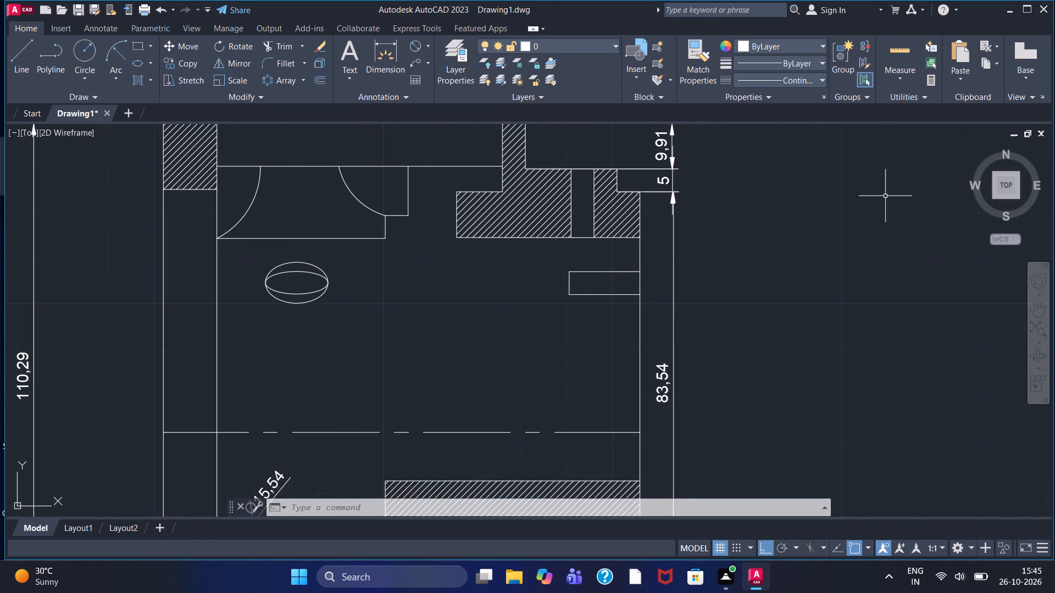
click(427, 43)
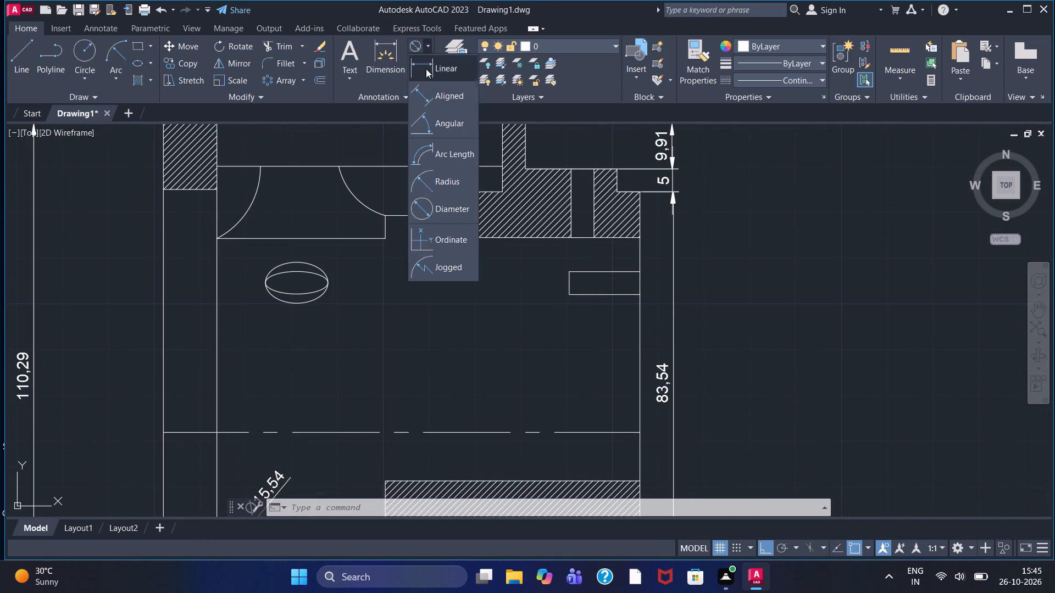
click(443, 68)
drag(567, 295, 573, 295)
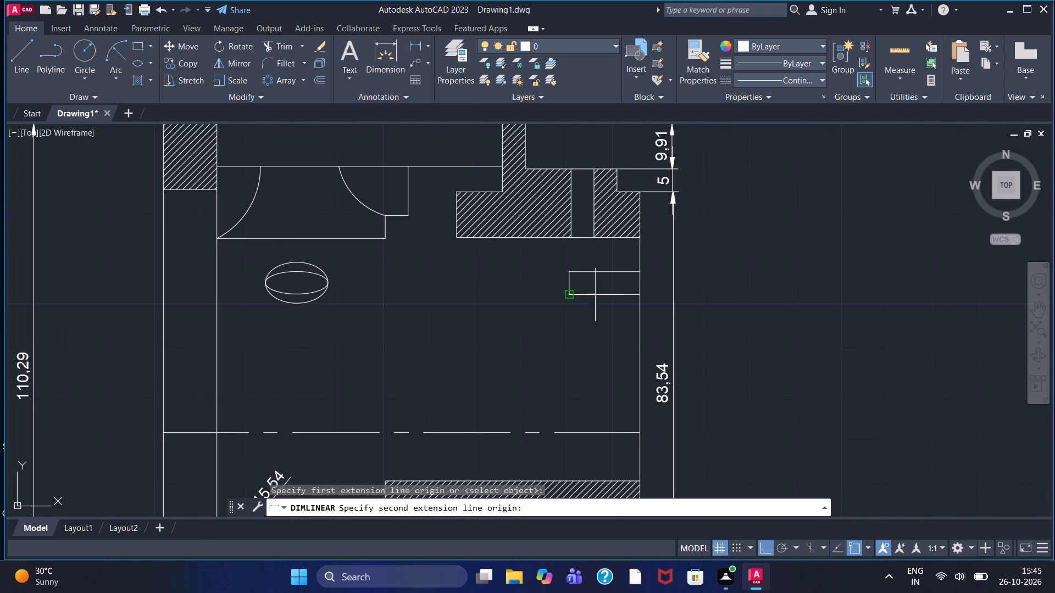
drag(637, 296, 630, 302)
click(609, 328)
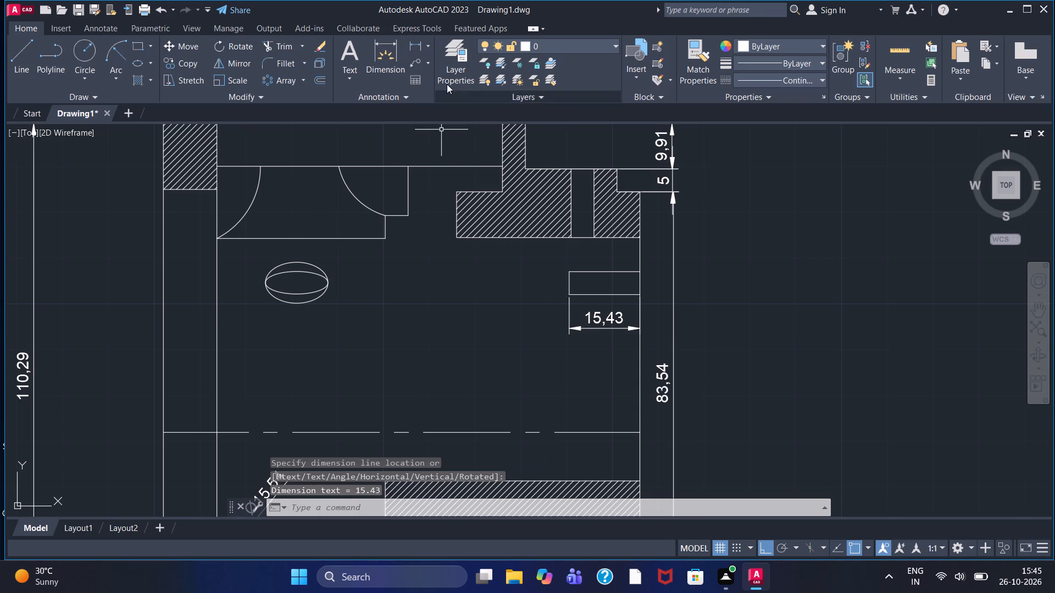
click(414, 43)
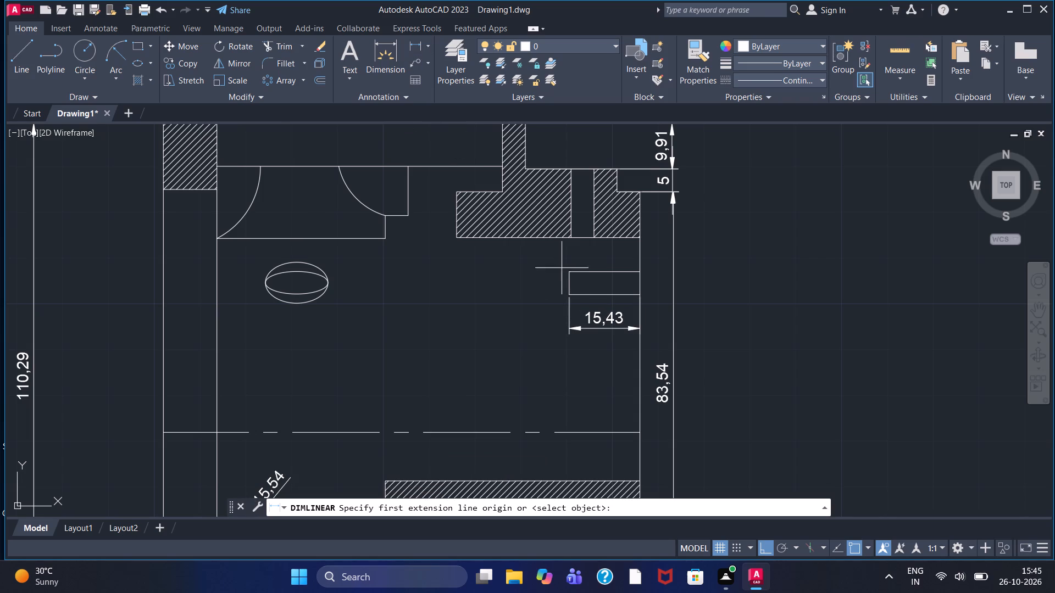
click(573, 272)
click(572, 295)
click(531, 295)
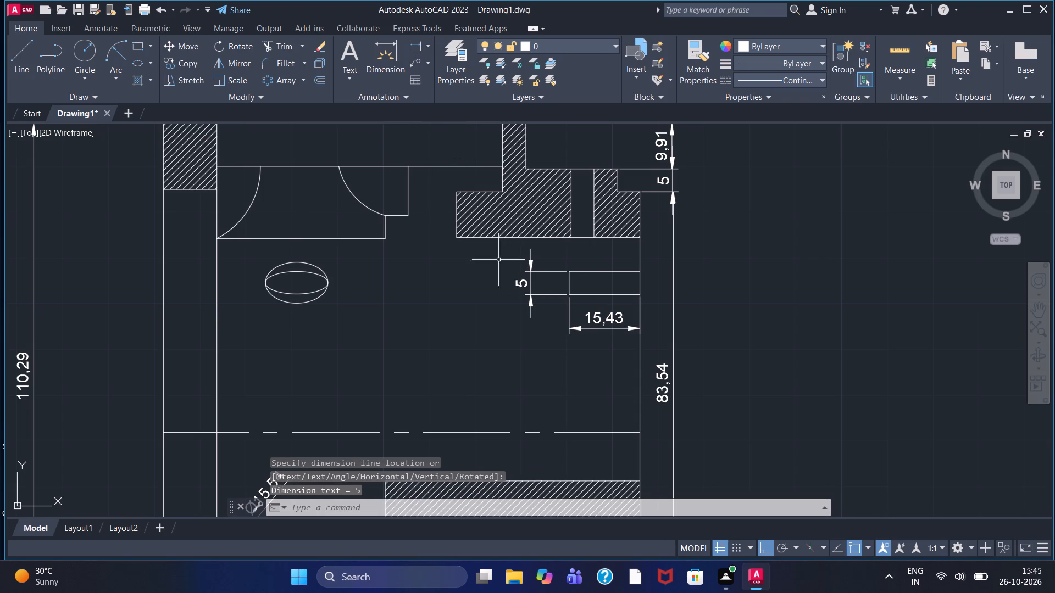
Add a horizontal linear dimension for the width of the unhatched hole through the upper-right flange, placed above it.
click(413, 38)
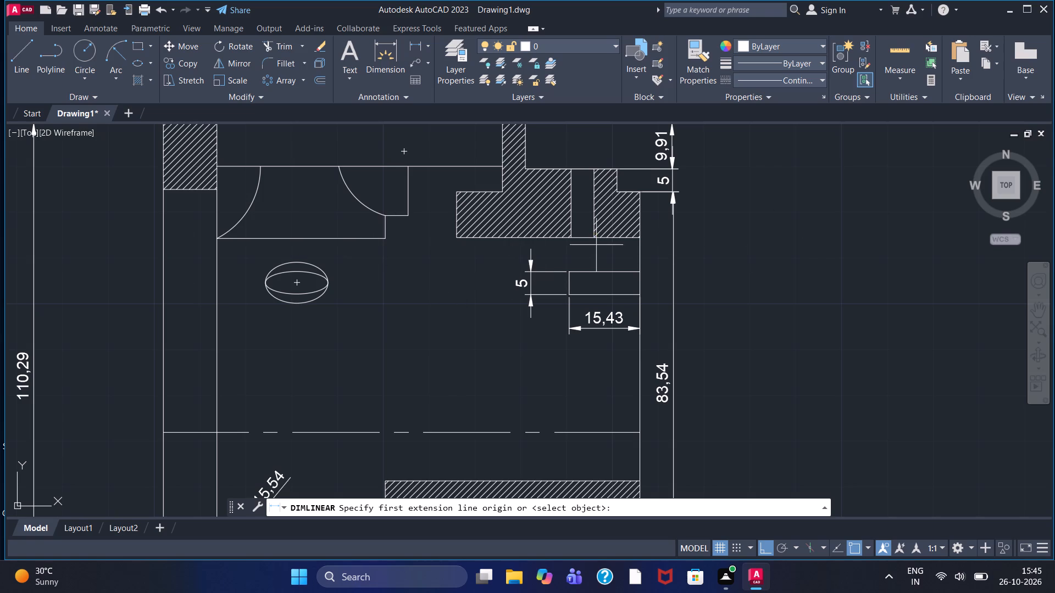
click(574, 236)
drag(592, 236, 592, 217)
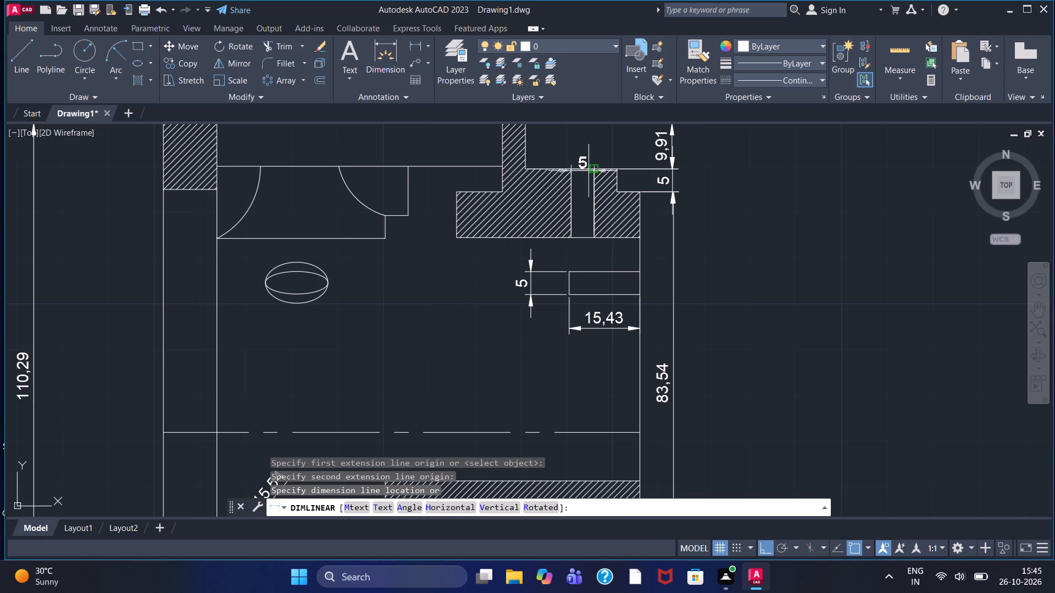
click(582, 152)
Add radius dimensions to the two curved arcs in the section view's upper cavity, placing both texts between the arcs.
click(427, 42)
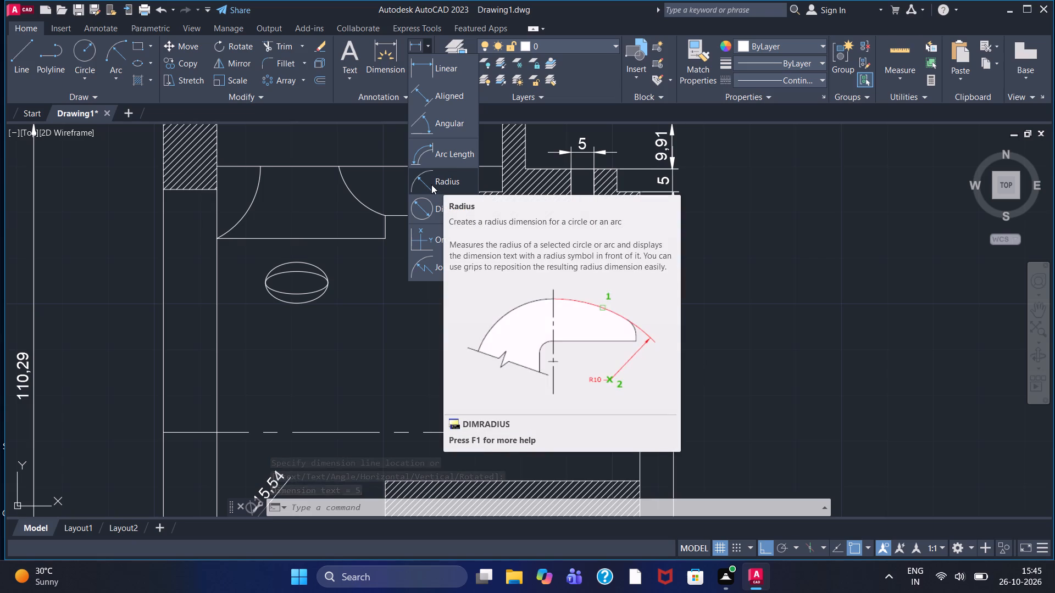
click(430, 184)
click(359, 200)
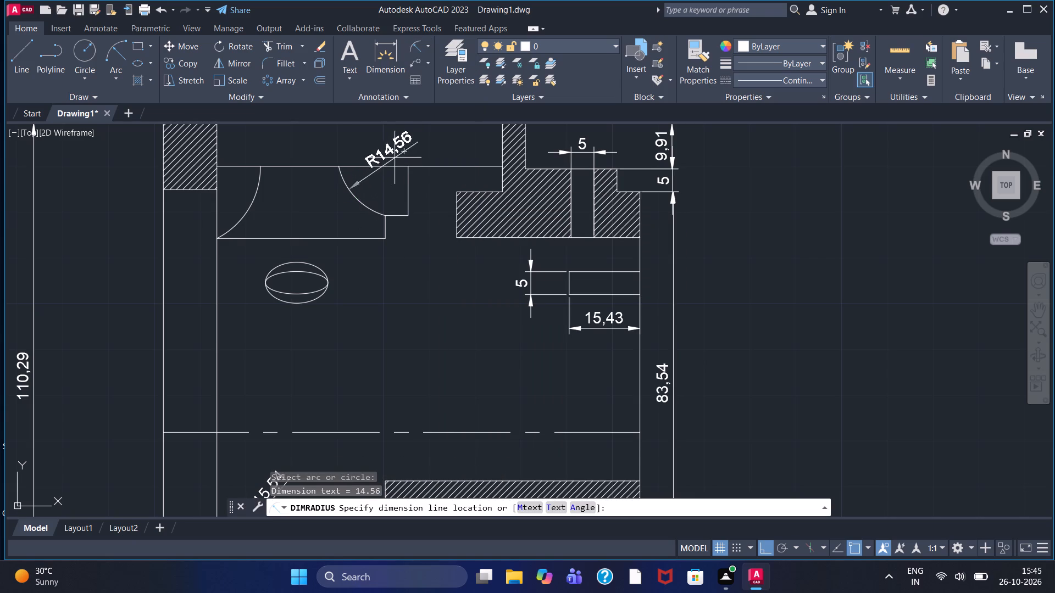
click(348, 210)
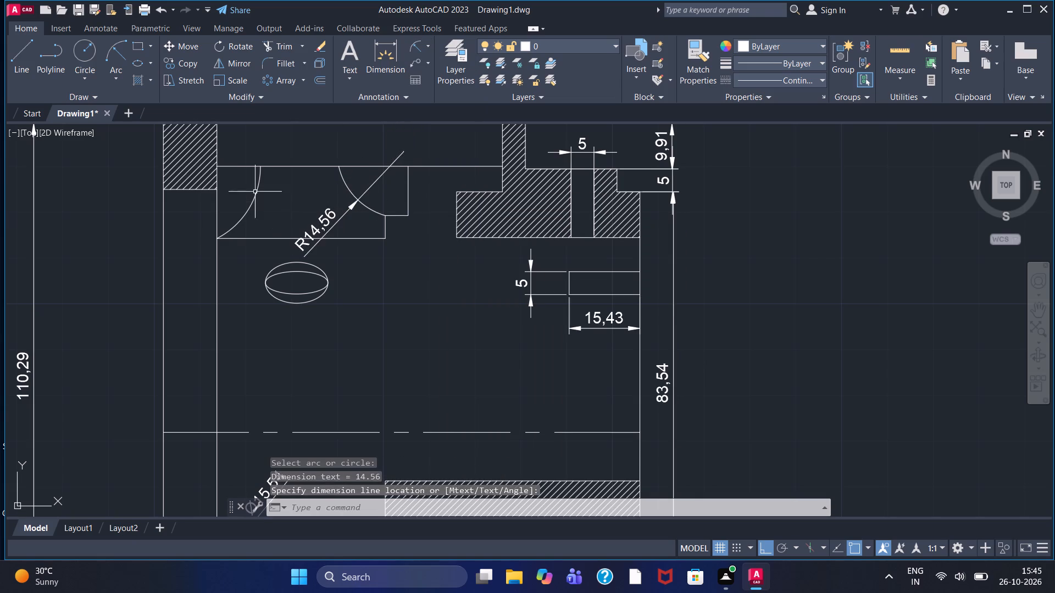
click(415, 40)
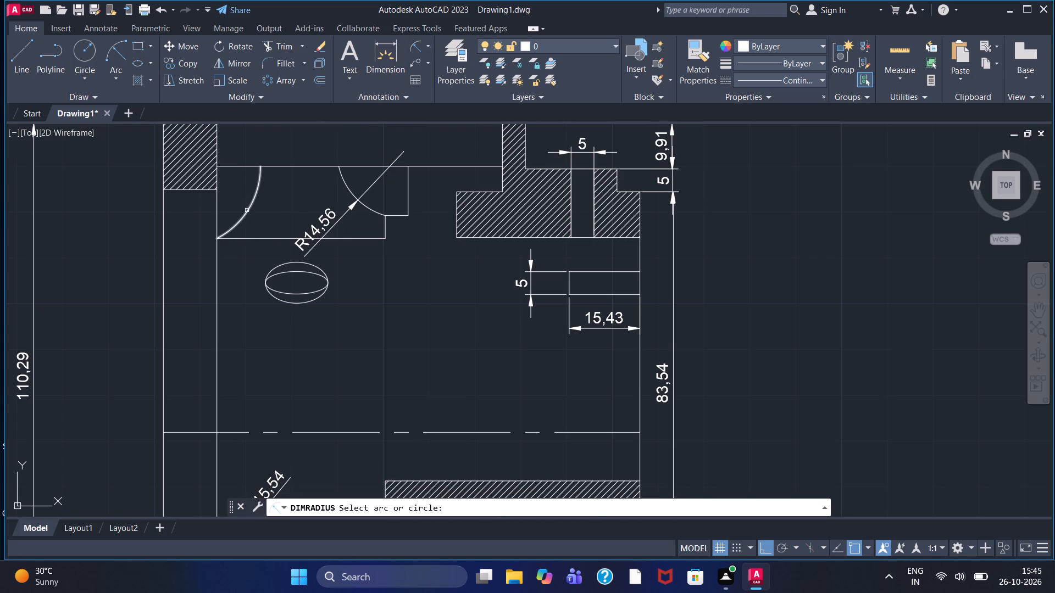
click(247, 209)
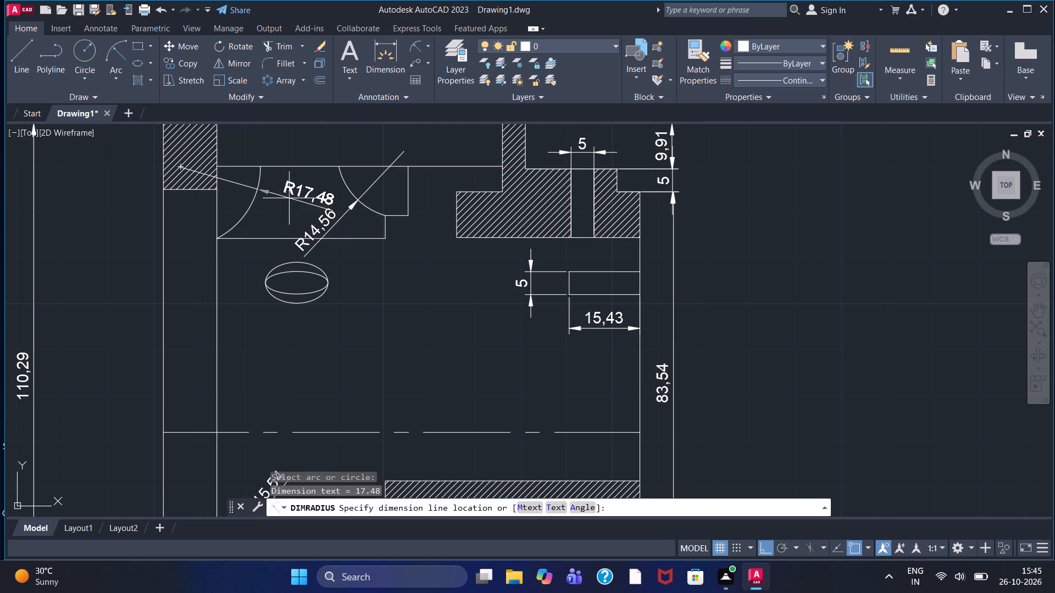
click(289, 198)
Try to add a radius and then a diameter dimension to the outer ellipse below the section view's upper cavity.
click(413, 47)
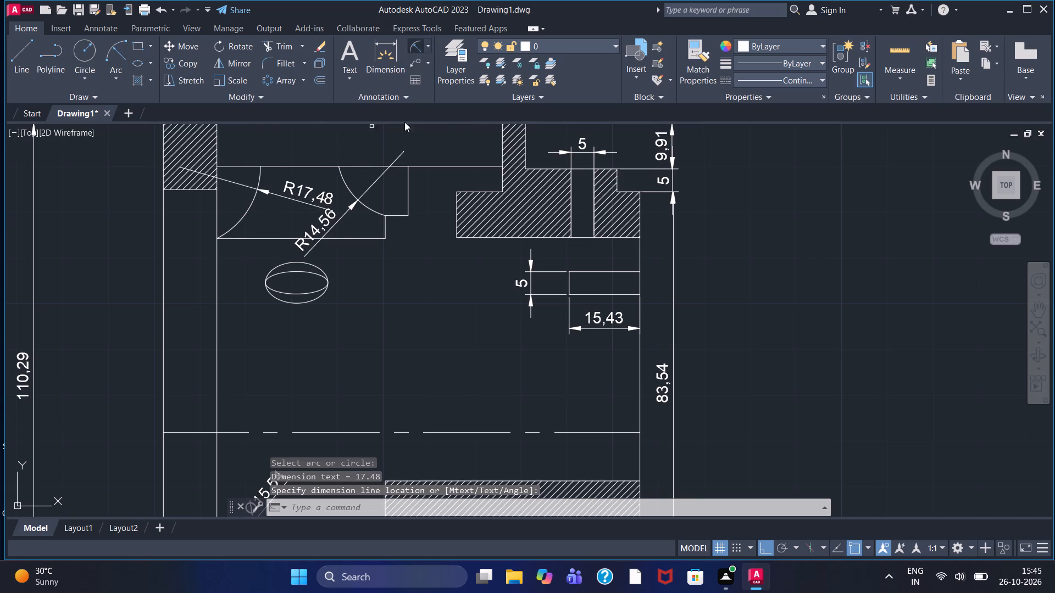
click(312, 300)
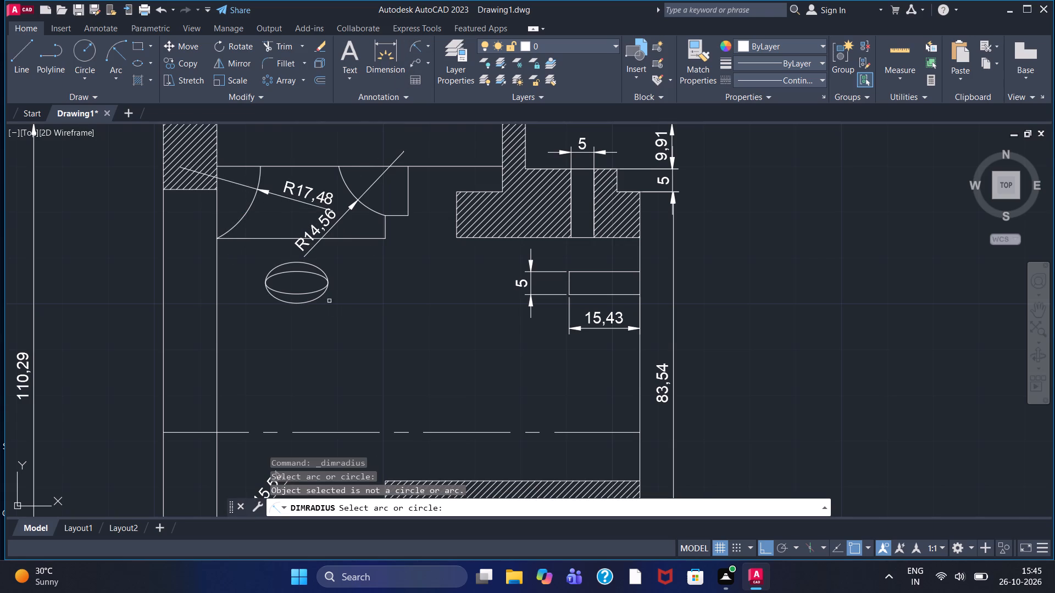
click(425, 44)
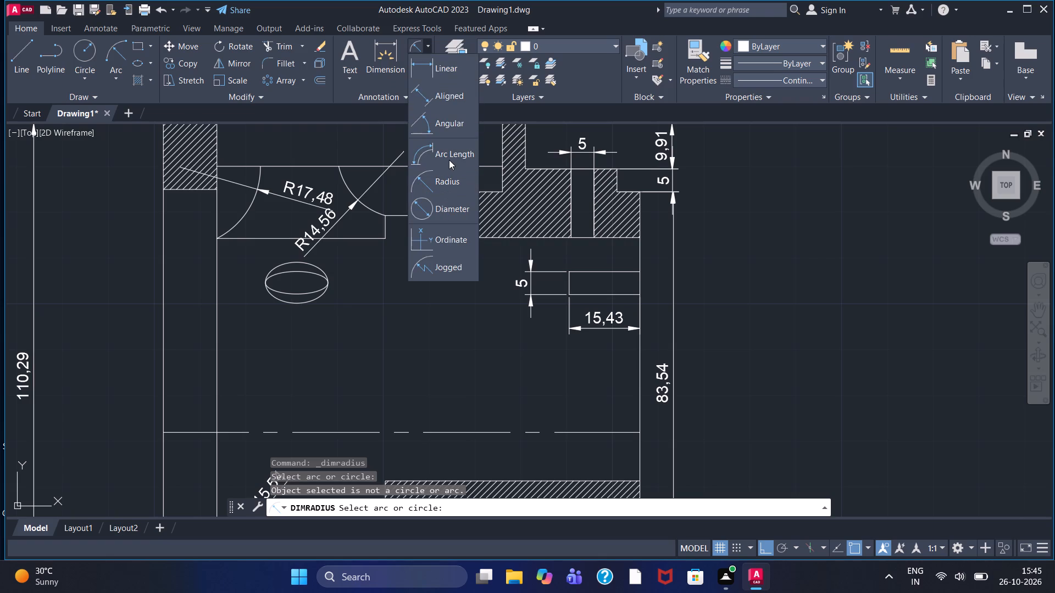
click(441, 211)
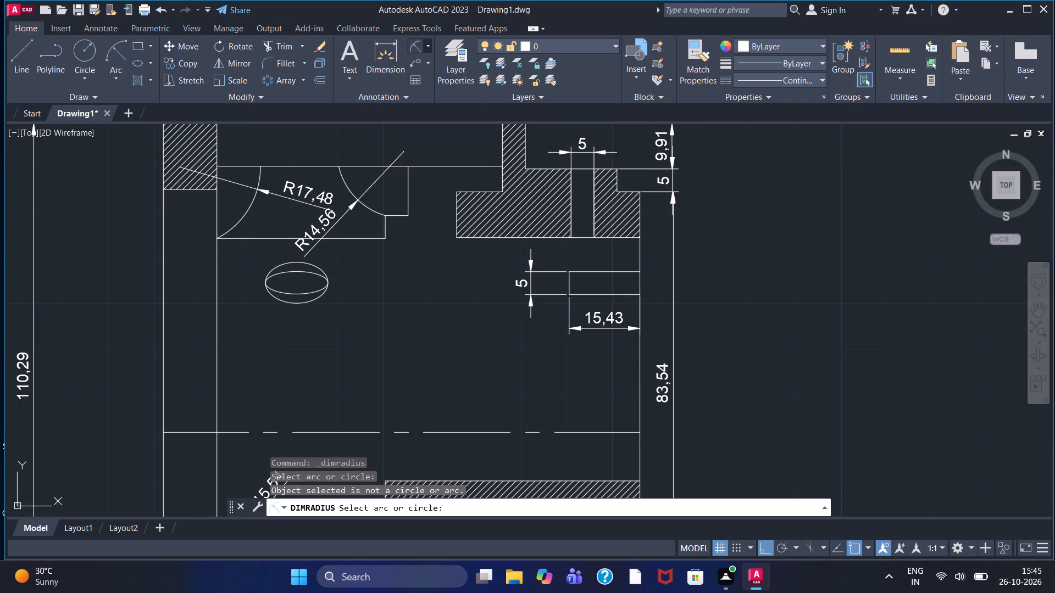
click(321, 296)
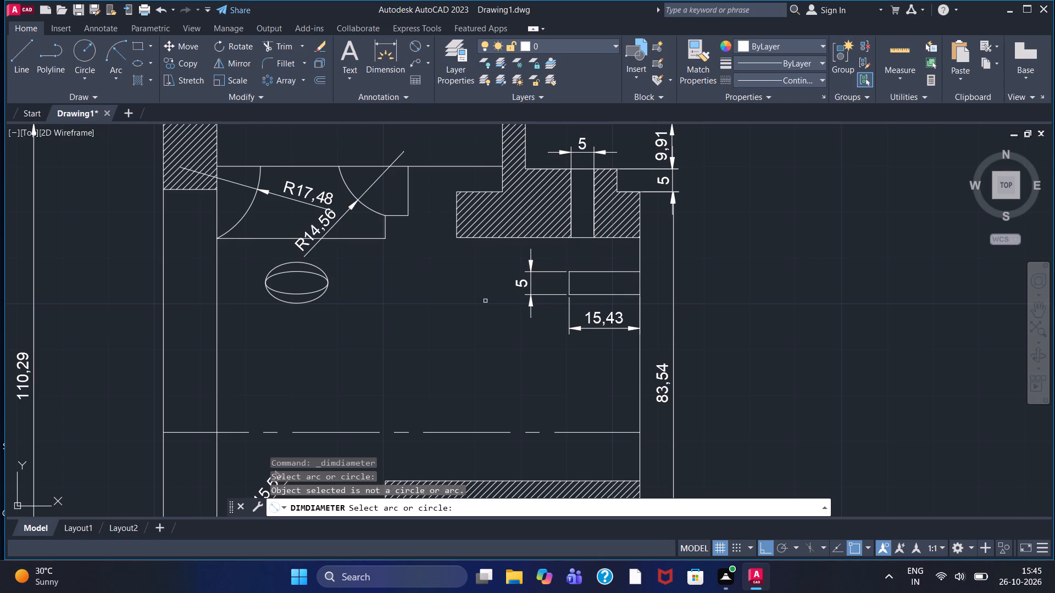
Add a diameter dimension to the large outer arc of the hatched detail below the section view, placed outside on its right.
scroll(504, 288, down, 2)
middle_drag(685, 367, 610, 148)
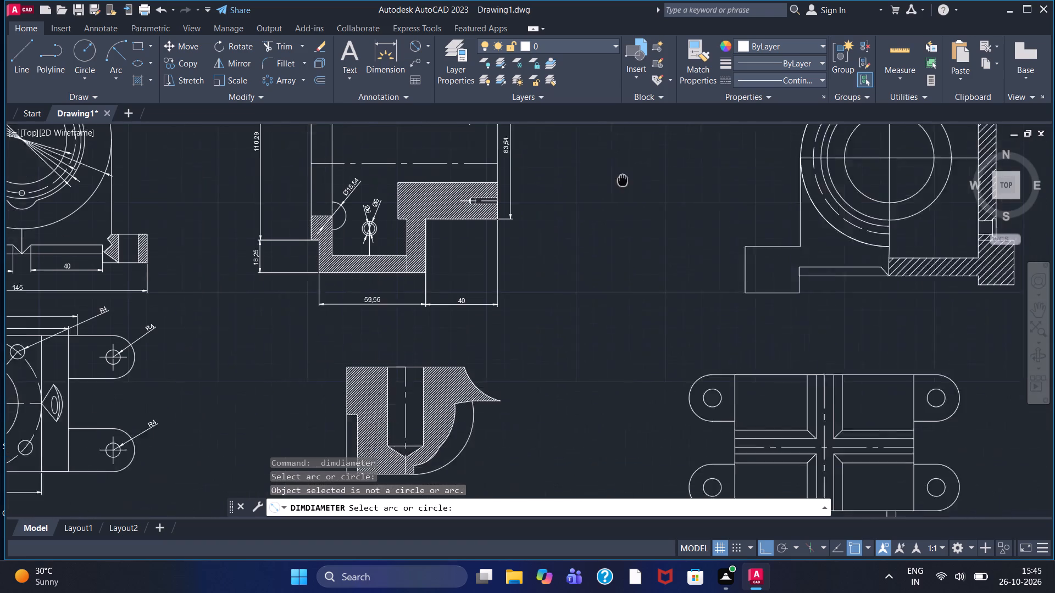
middle_drag(610, 148, 609, 146)
middle_drag(490, 317, 493, 221)
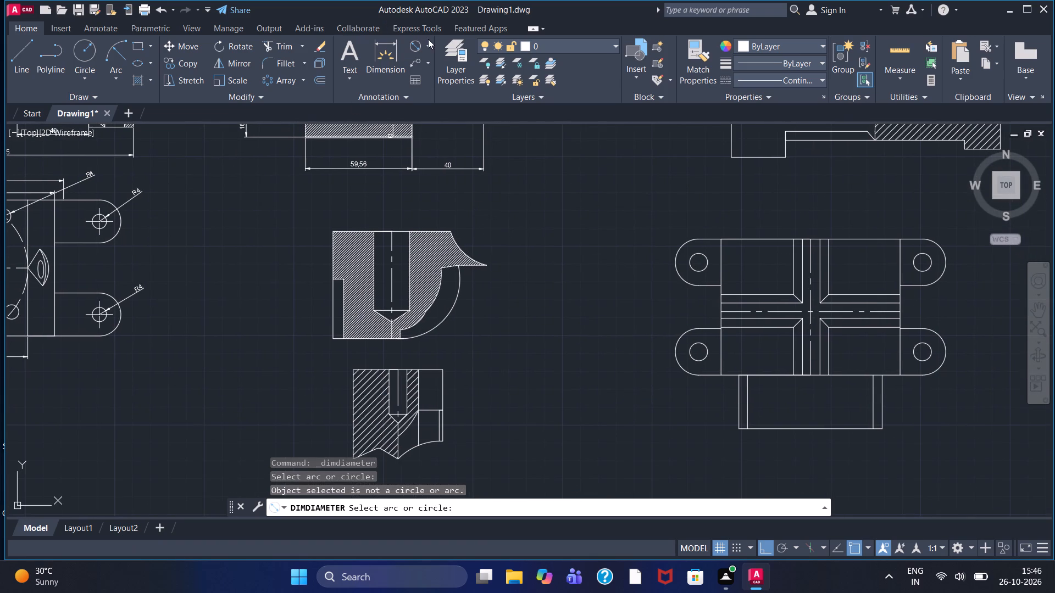
click(428, 39)
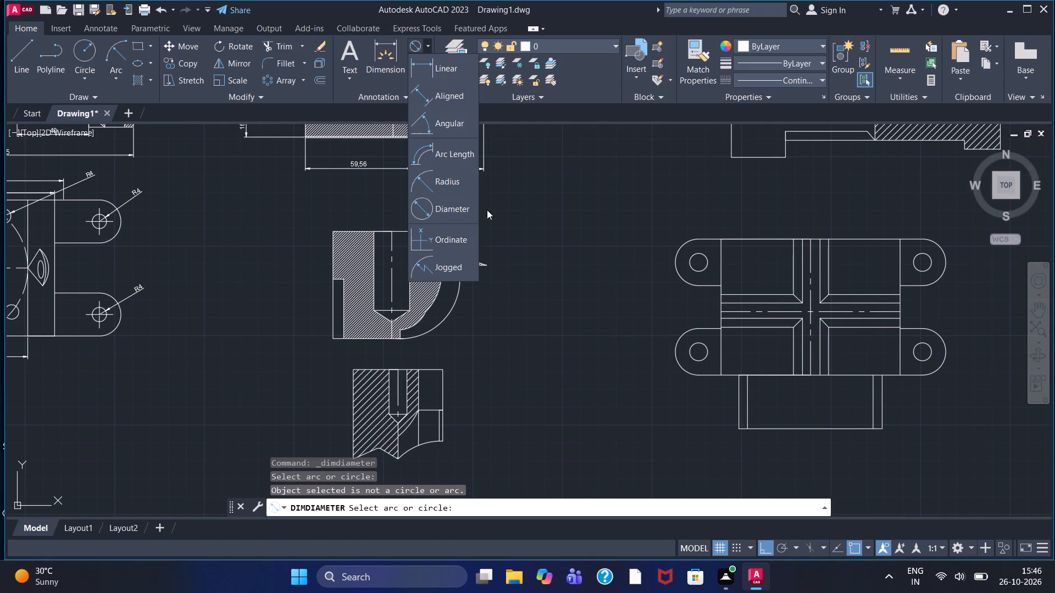
click(462, 208)
click(449, 313)
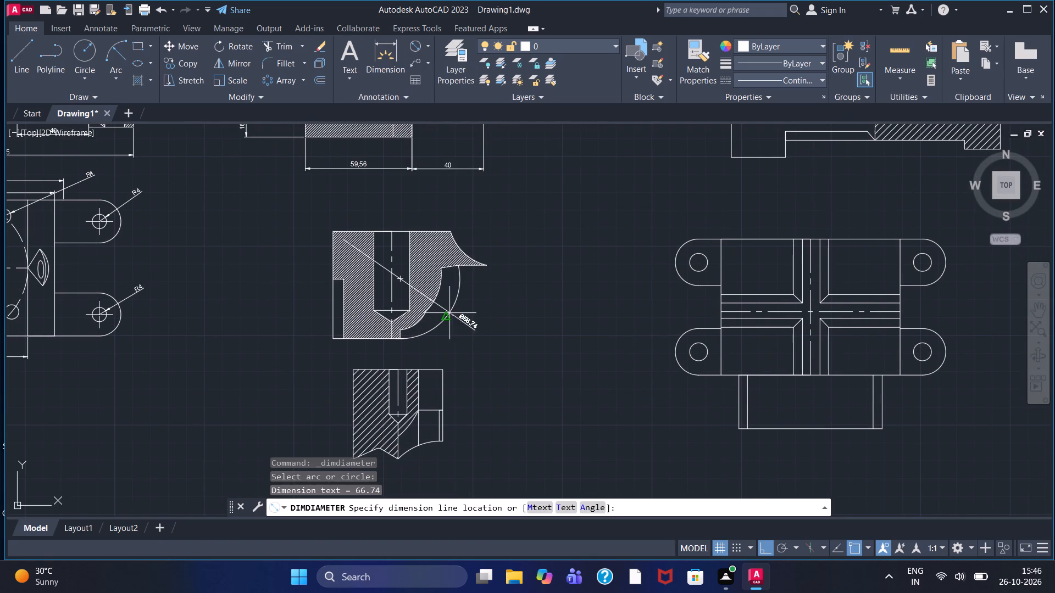
click(501, 311)
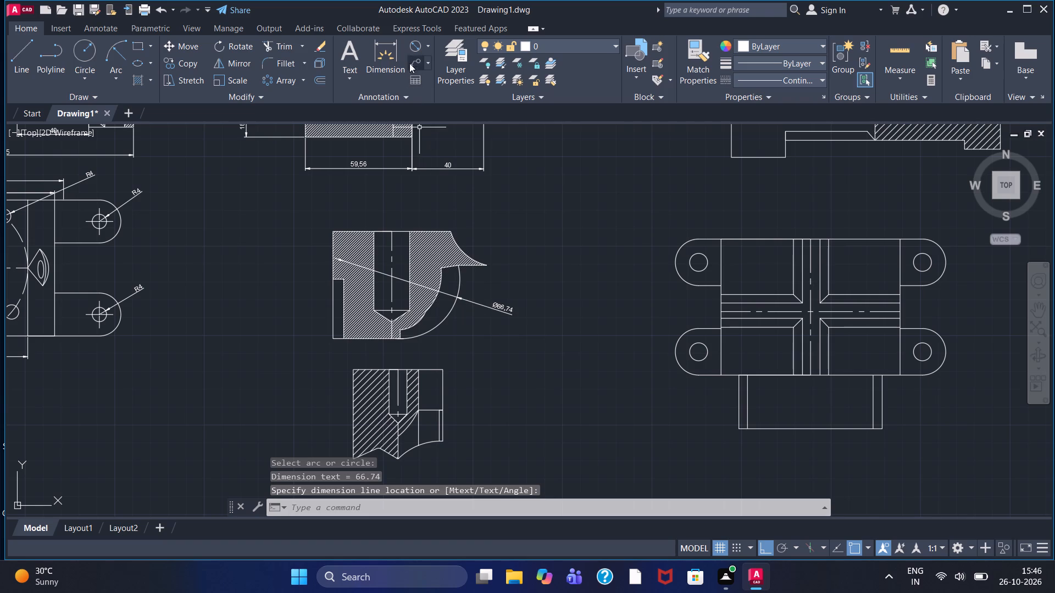
Add diameter dimensions to the upper and lower inner arcs bounding the detail's hatching, with both texts placed outside on the right.
click(417, 48)
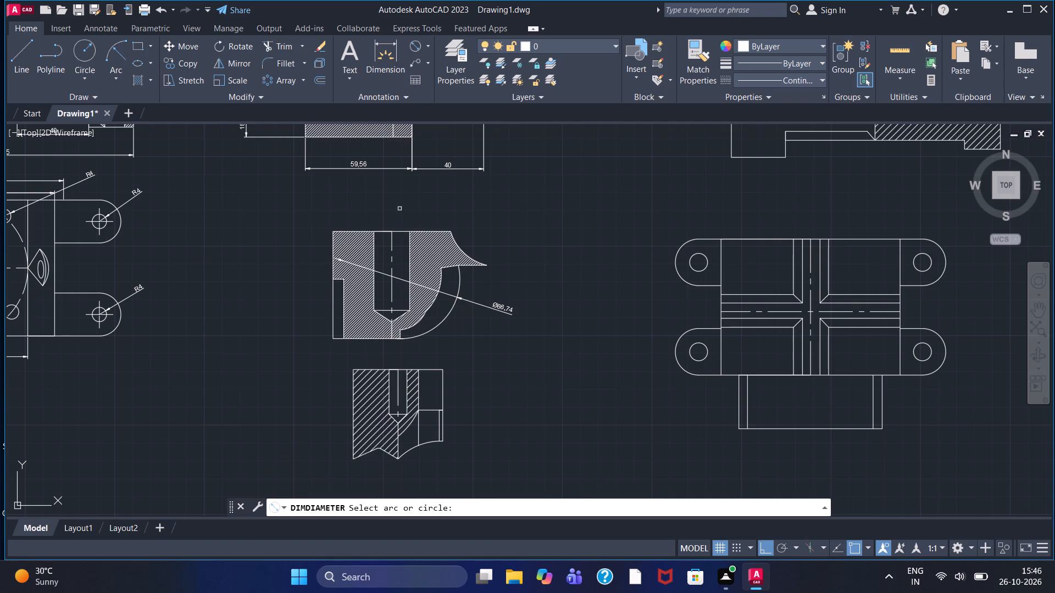
click(440, 283)
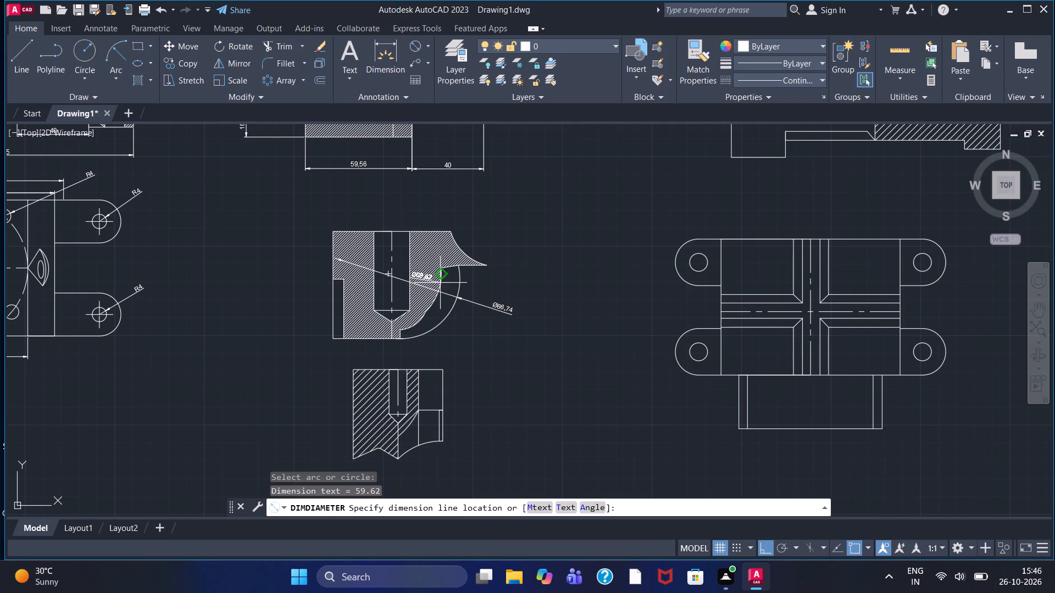
click(515, 299)
scroll(430, 312, up, 2)
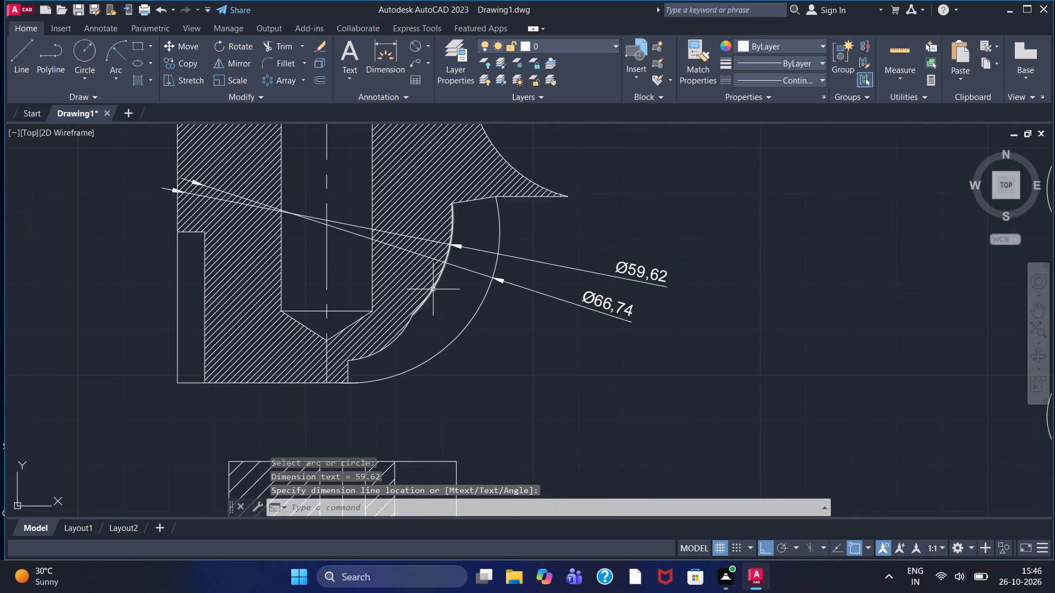
click(409, 45)
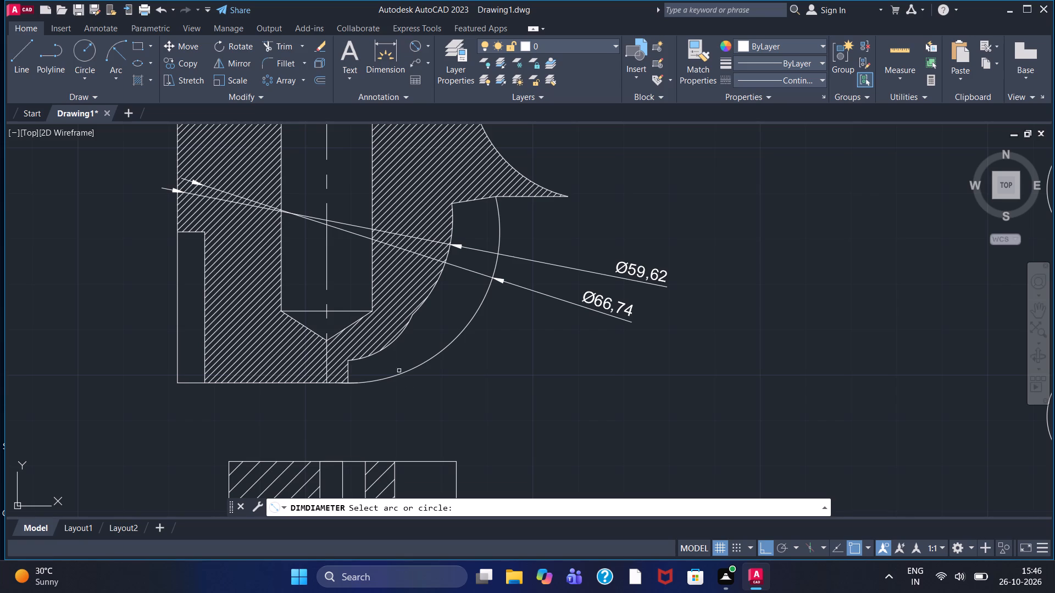
click(393, 341)
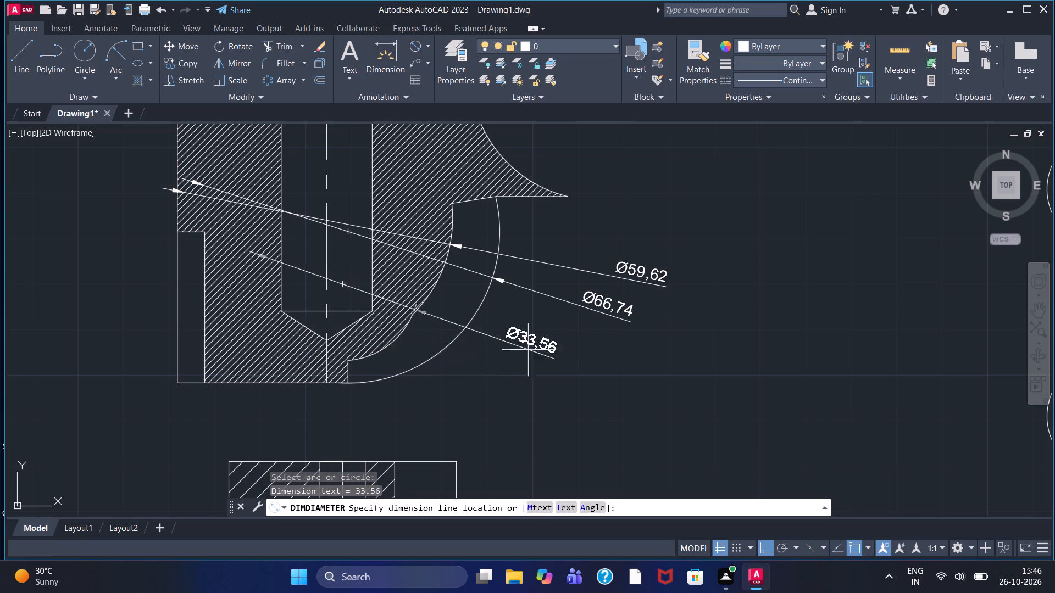
click(597, 349)
Add a diameter dimension to the concave arc at the hatched detail's upper right, with its text inside the hatching.
scroll(576, 345, down, 1)
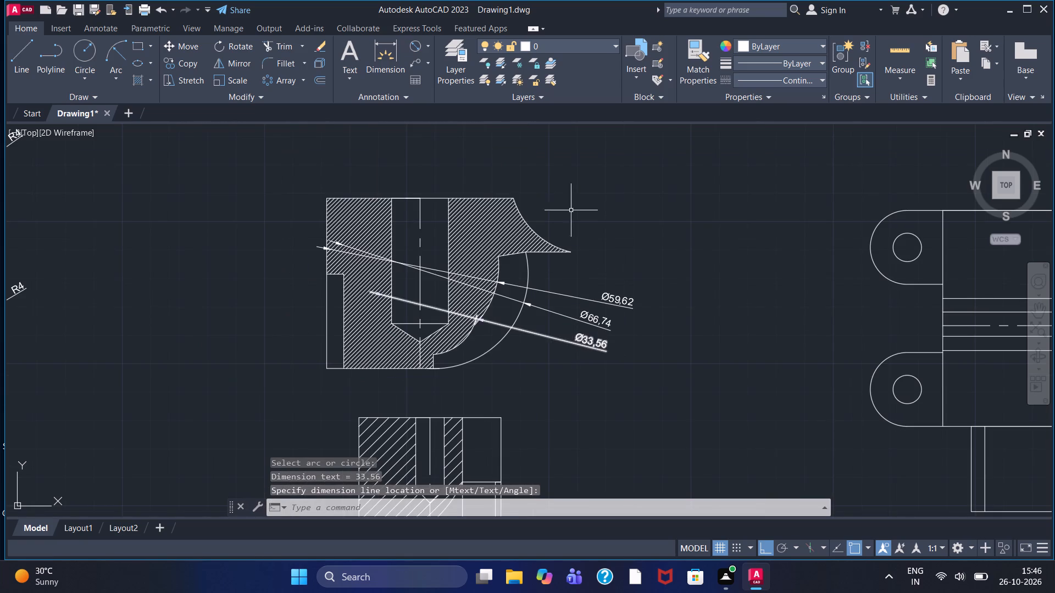
click(413, 44)
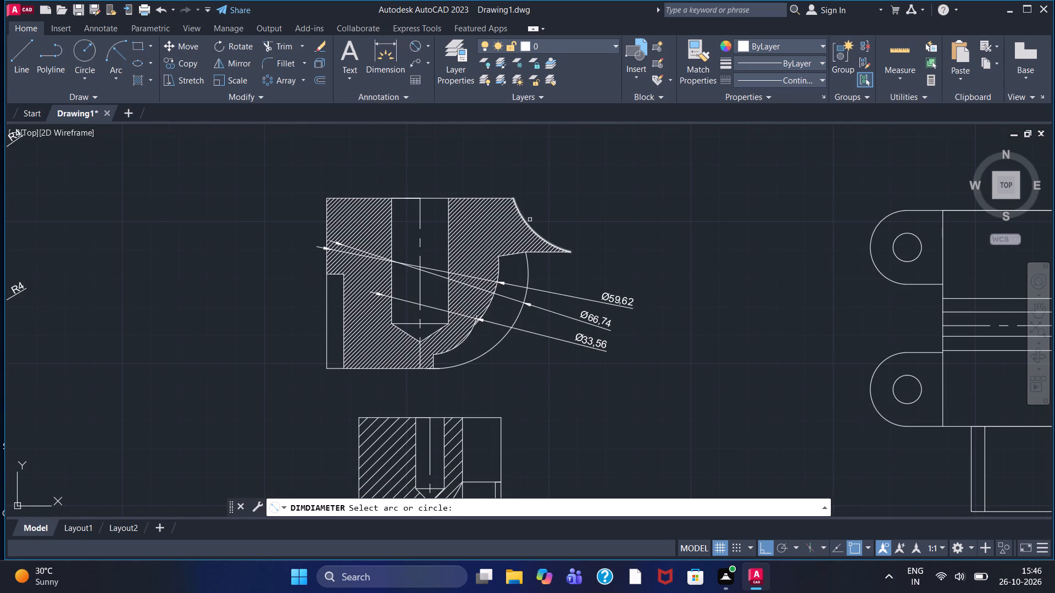
click(531, 228)
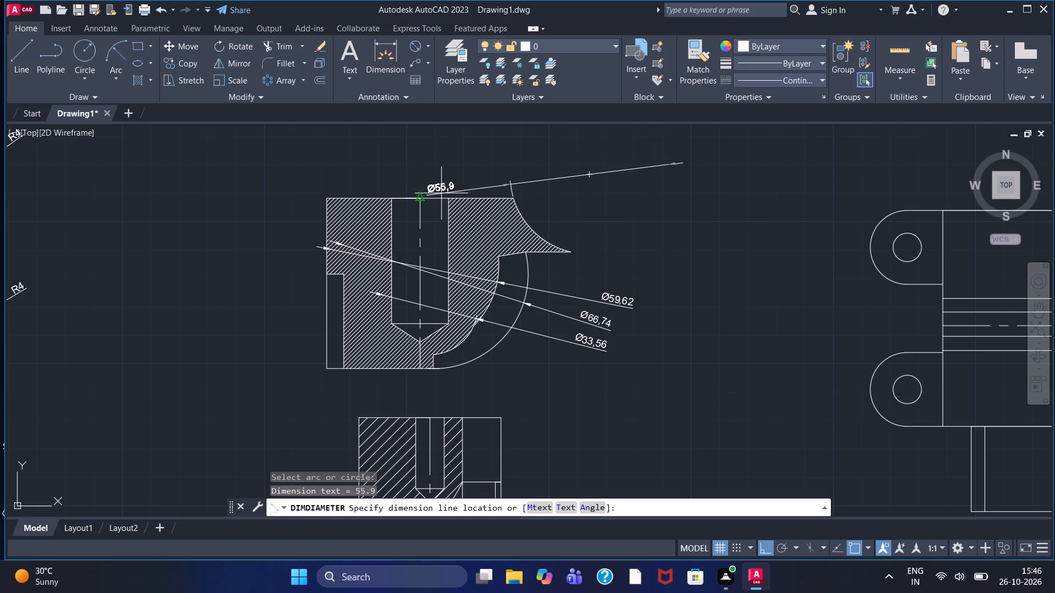
click(488, 239)
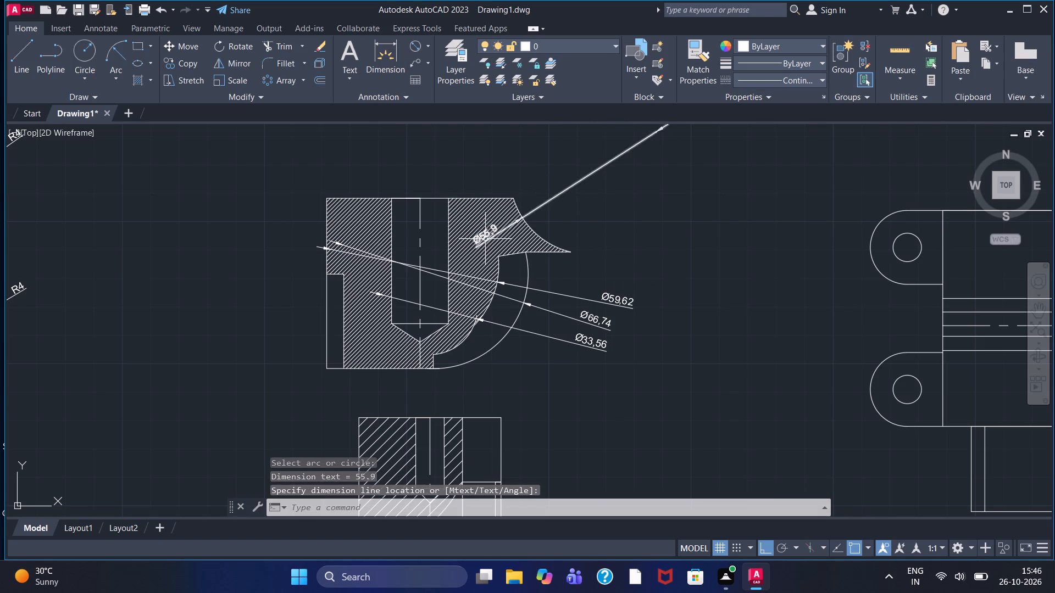
Add a horizontal linear dimension for the full length of the hatched detail's top edge, placed above it.
scroll(491, 256, up, 2)
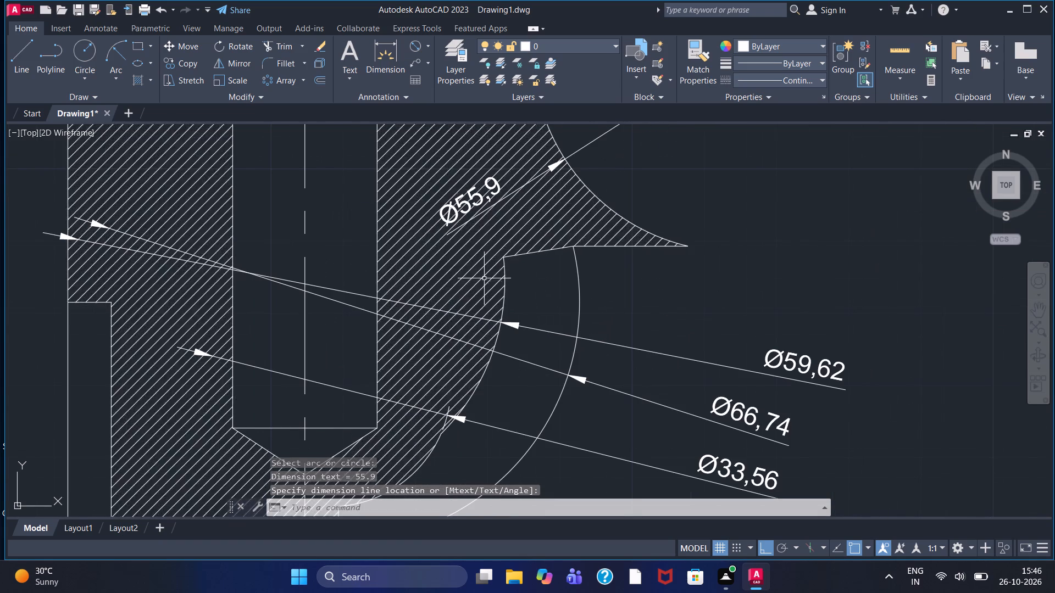
scroll(485, 282, down, 1)
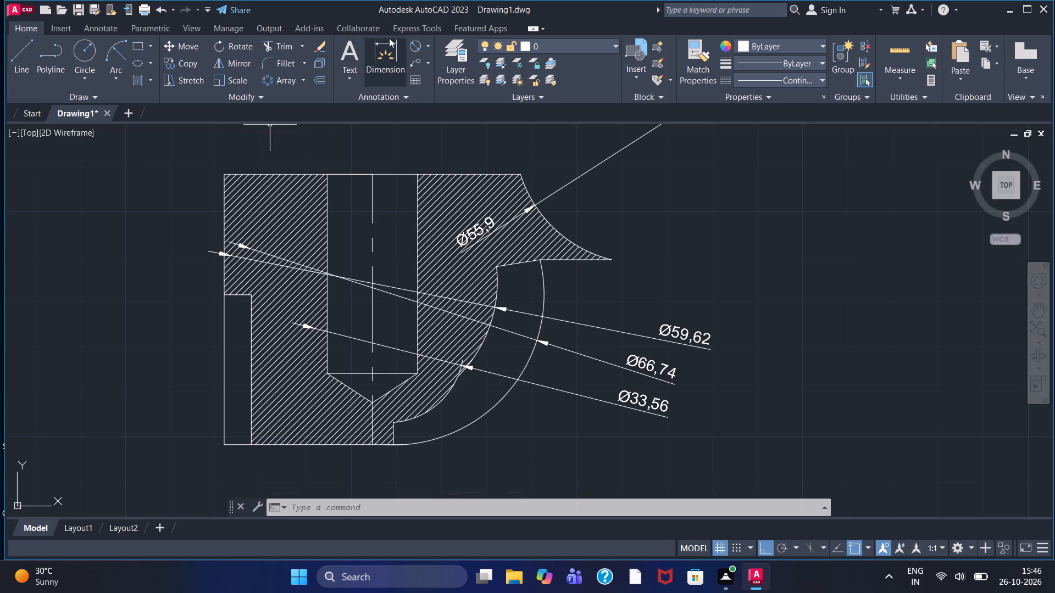
click(427, 42)
click(430, 64)
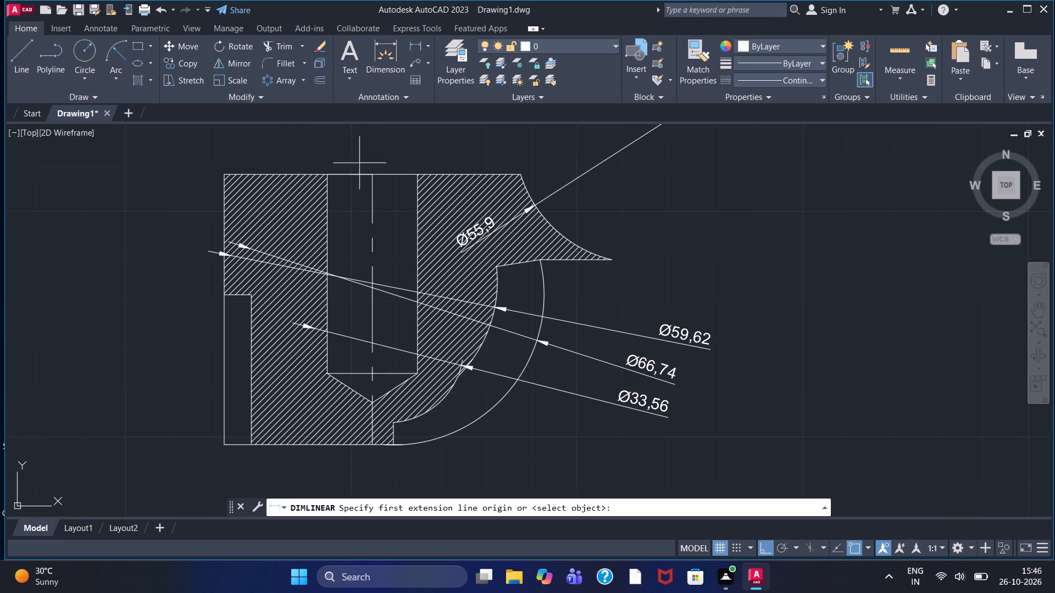
click(222, 176)
drag(522, 176, 515, 173)
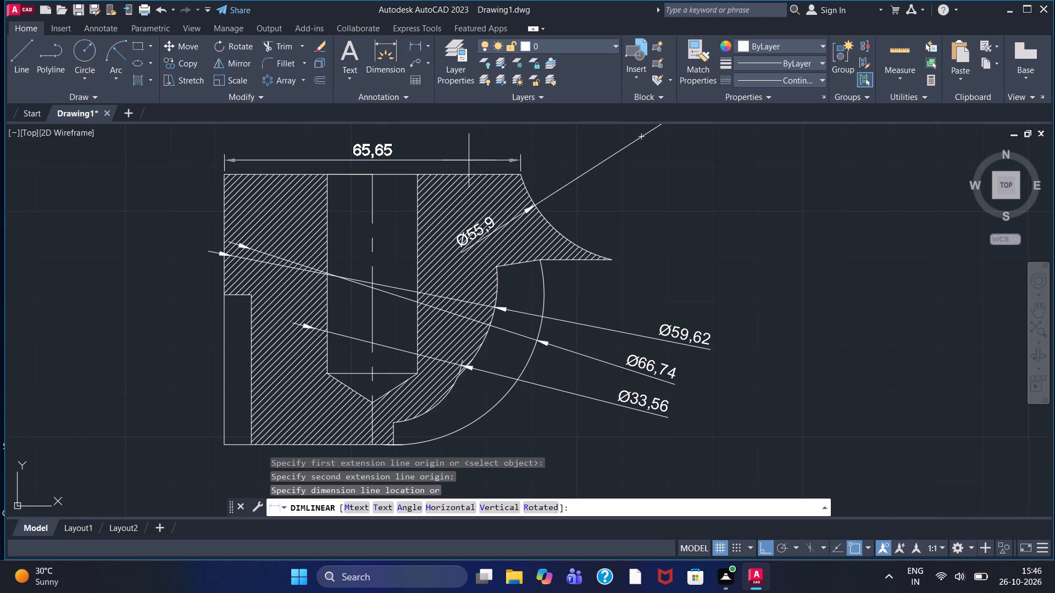
click(446, 148)
Add a vertical linear dimension for the hatched detail's full height, placed to the left of it.
middle_drag(379, 188, 407, 234)
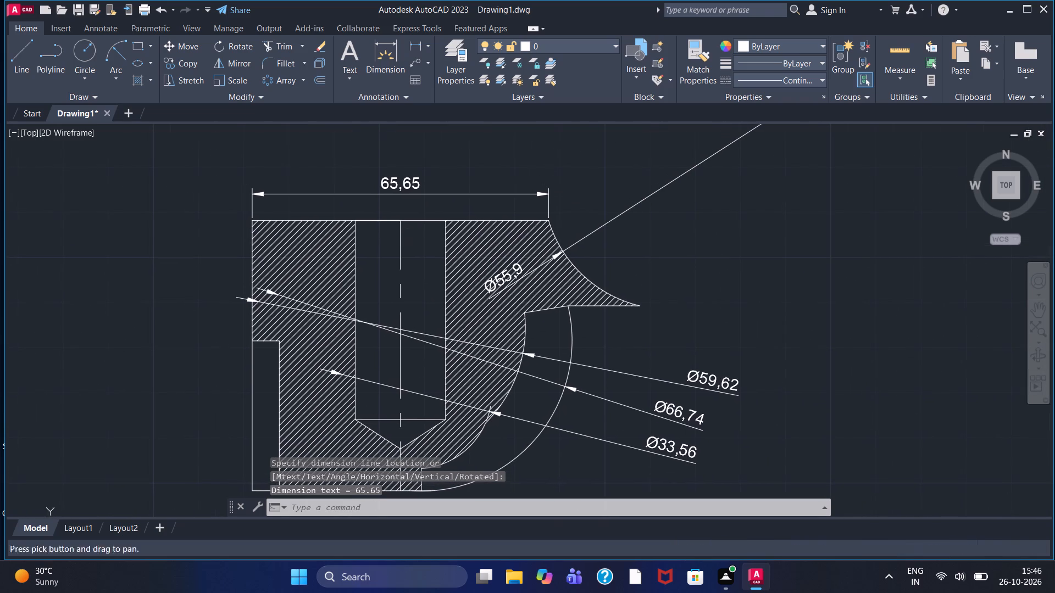
click(414, 42)
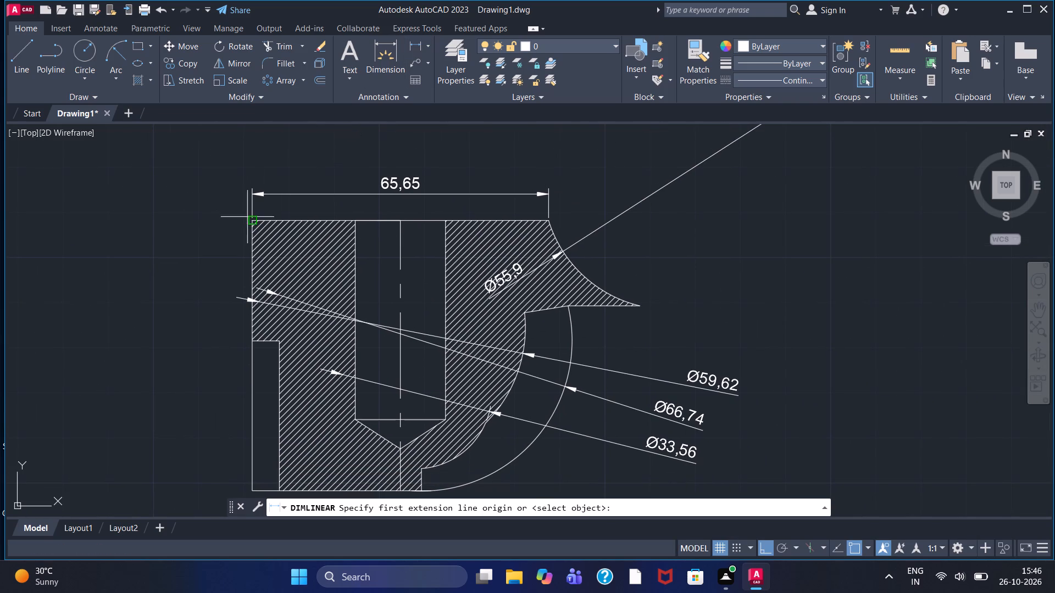
click(251, 217)
middle_drag(240, 325, 250, 236)
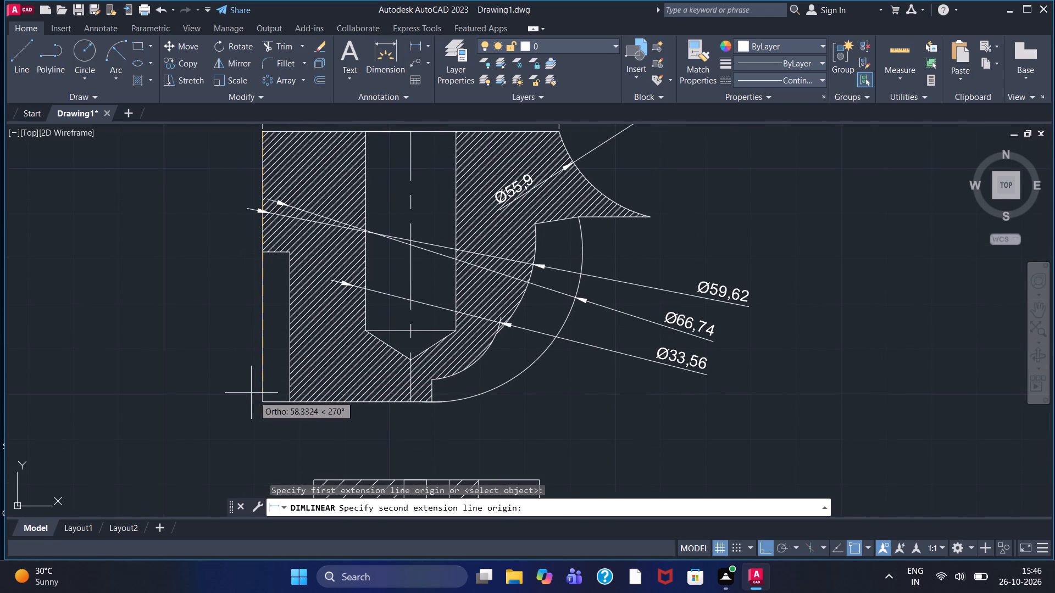
drag(263, 398, 258, 397)
click(206, 327)
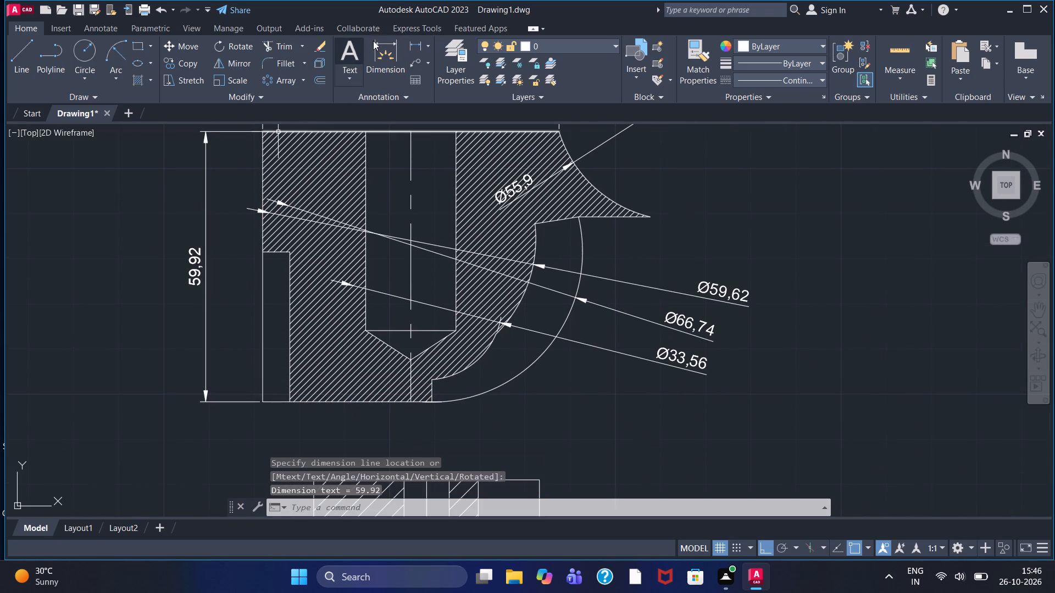
Add a horizontal linear dimension along the detail's bottom edge from its lower-left corner to the end of the hatching, placed below it.
click(411, 42)
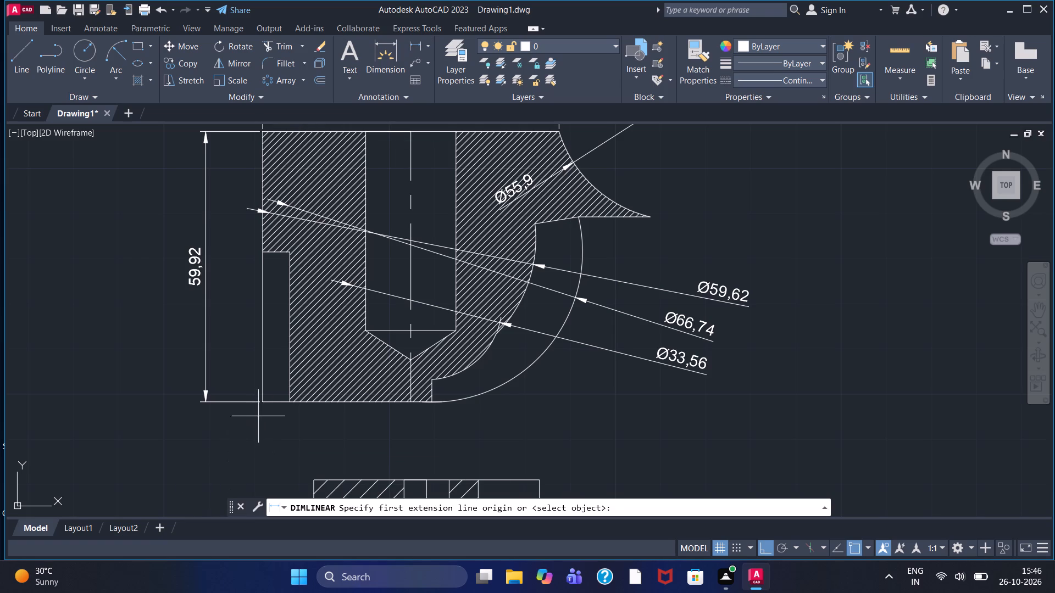
click(263, 405)
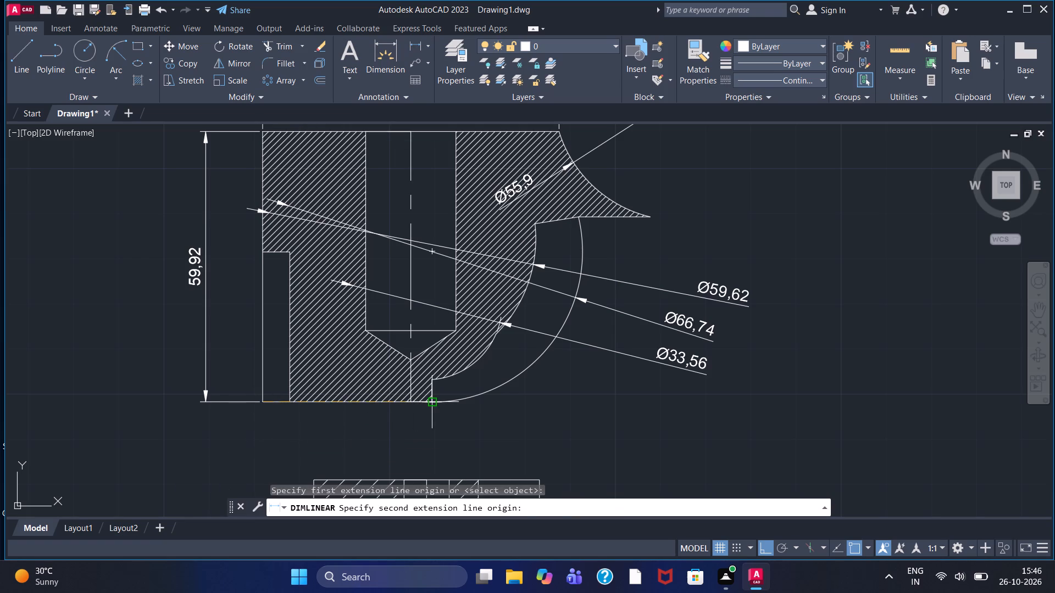
click(430, 401)
click(346, 434)
scroll(557, 432, down, 1)
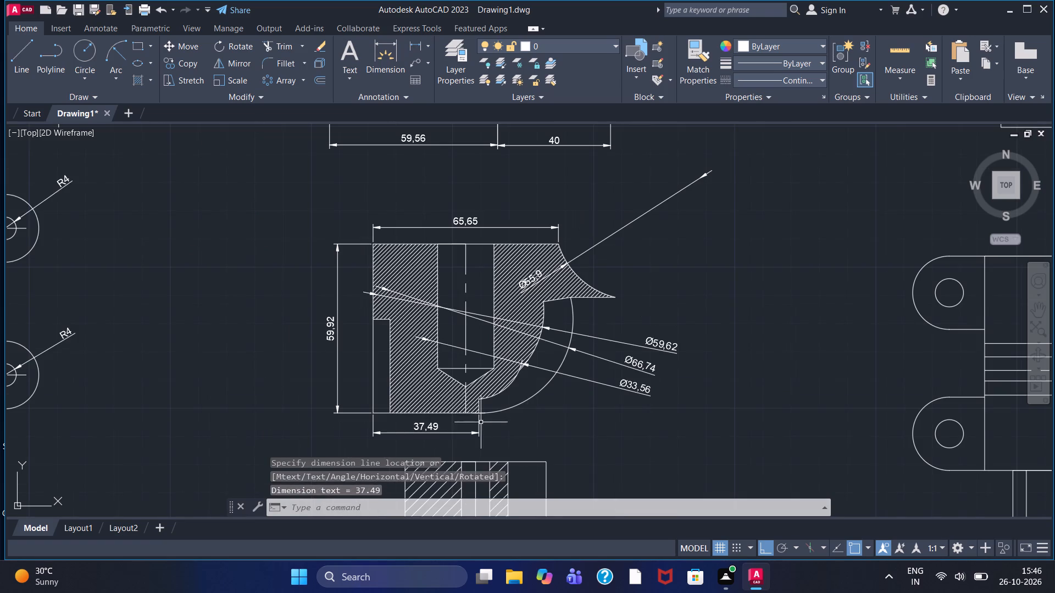
Add a horizontal linear dimension for the full top edge of the lower hatched detail, placed just above it.
scroll(426, 312, down, 1)
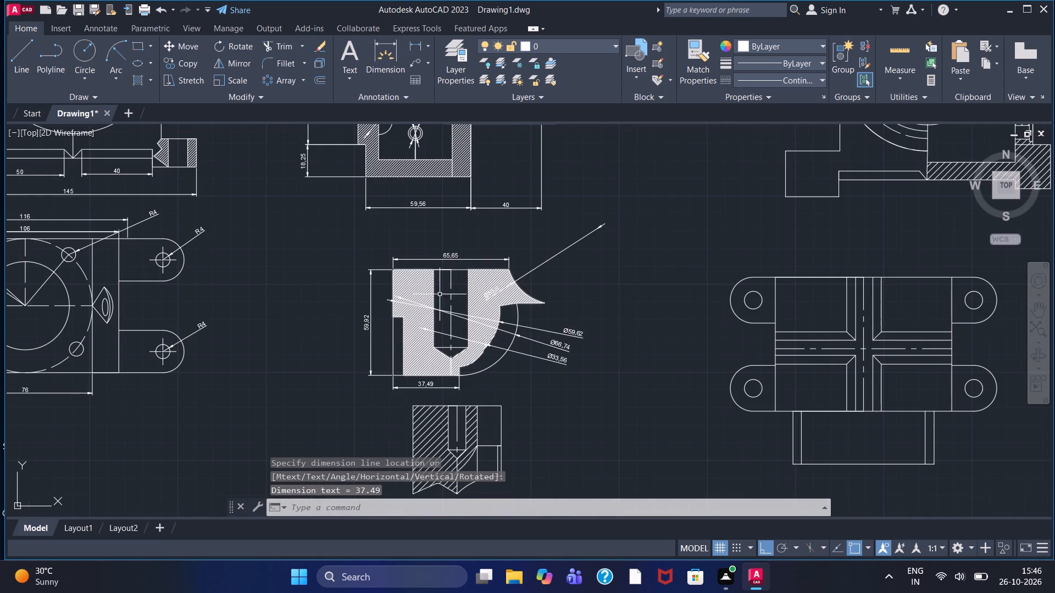
scroll(588, 308, up, 2)
scroll(491, 484, down, 1)
scroll(543, 426, down, 1)
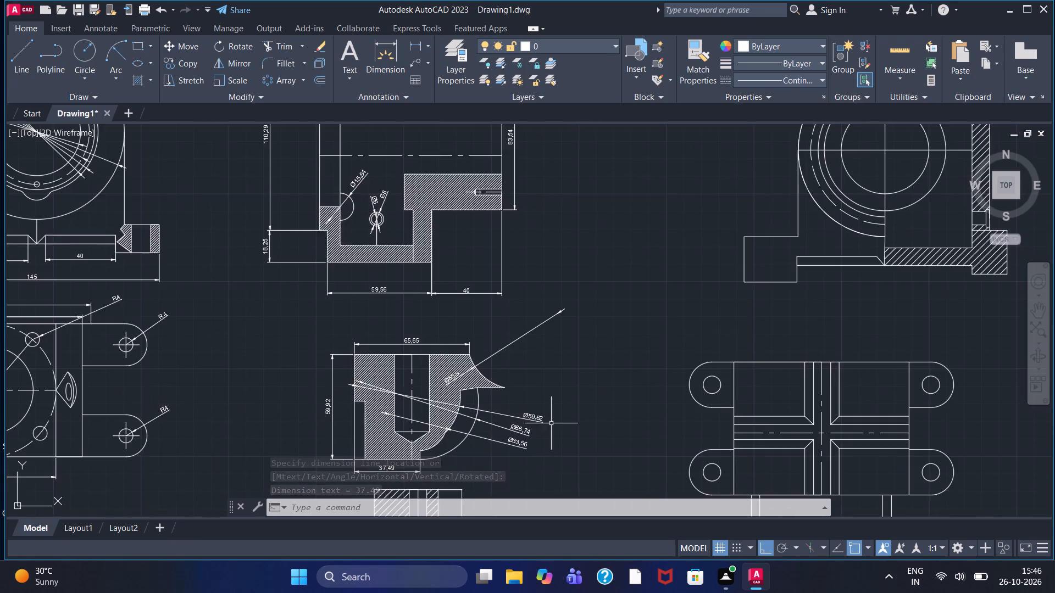
middle_drag(567, 409, 553, 212)
scroll(393, 295, up, 2)
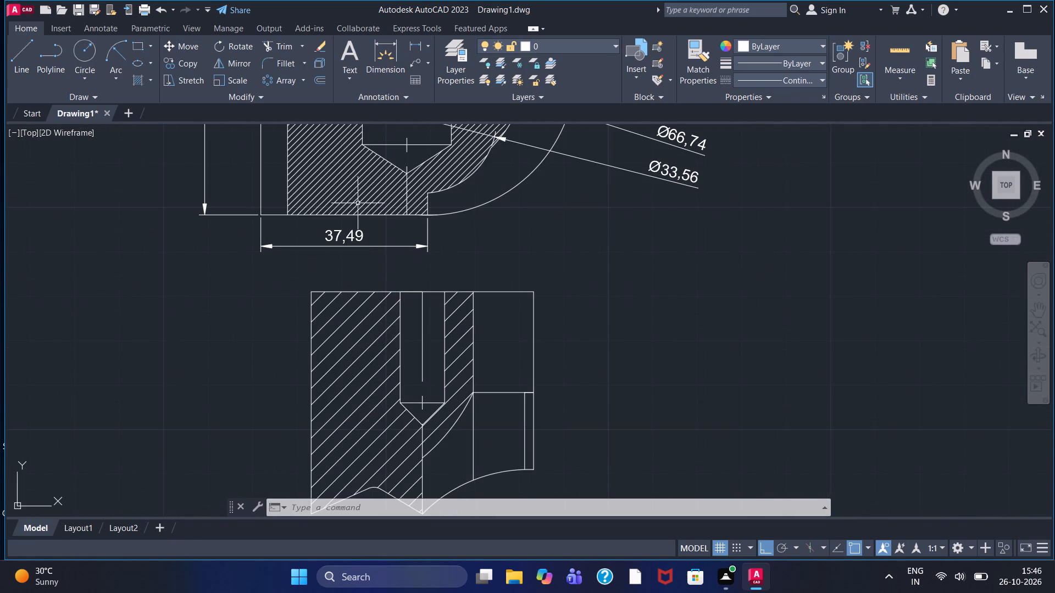
click(408, 41)
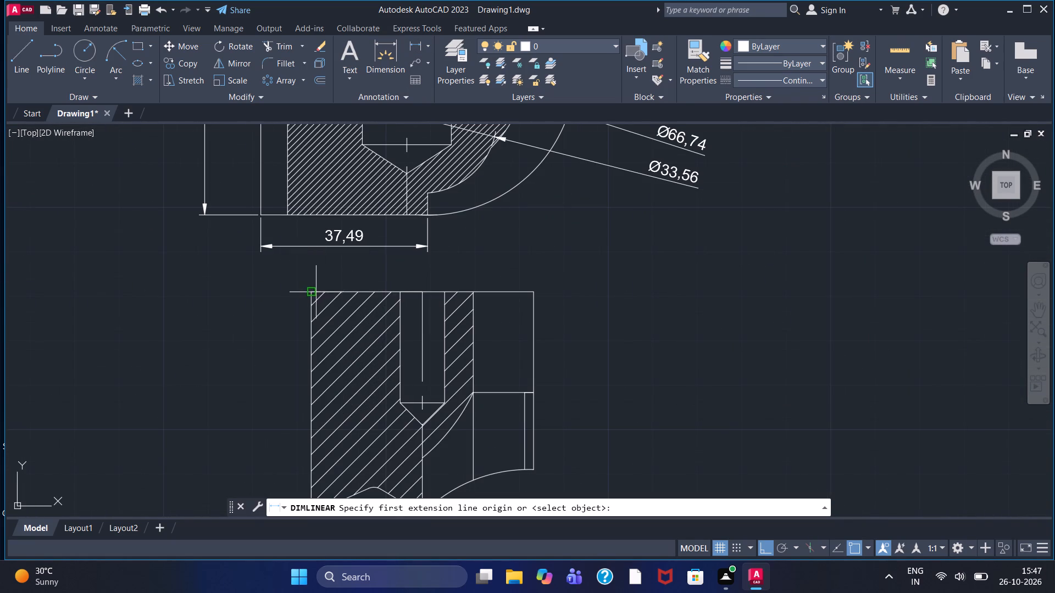
click(309, 294)
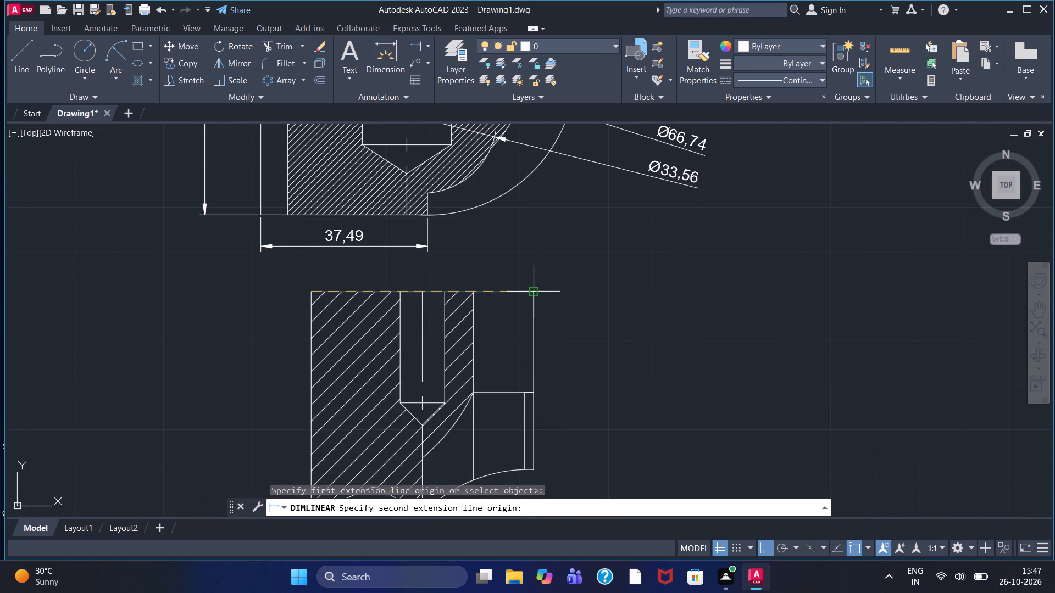
click(531, 294)
click(458, 273)
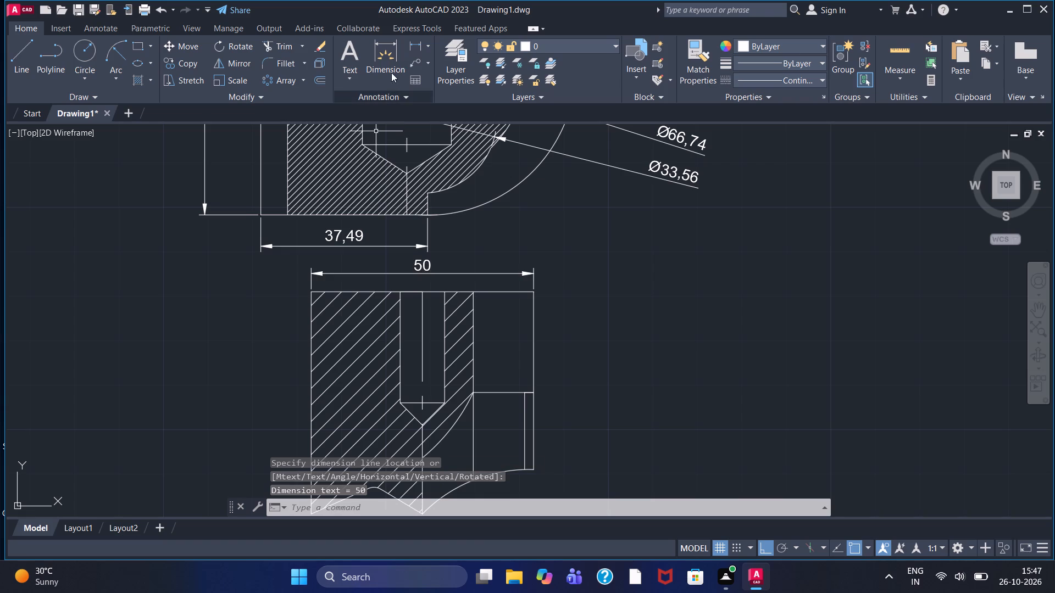
Add a vertical linear dimension for the full left edge of the lower hatched detail, placed to the left of it.
click(414, 40)
middle_drag(568, 366, 618, 193)
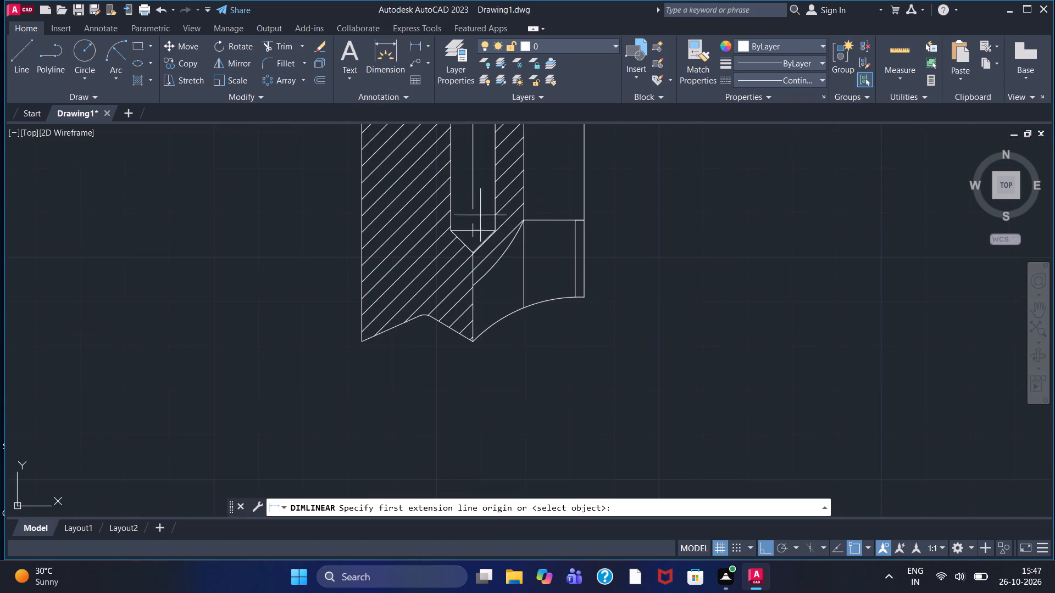
middle_drag(273, 296, 312, 409)
scroll(338, 382, down, 1)
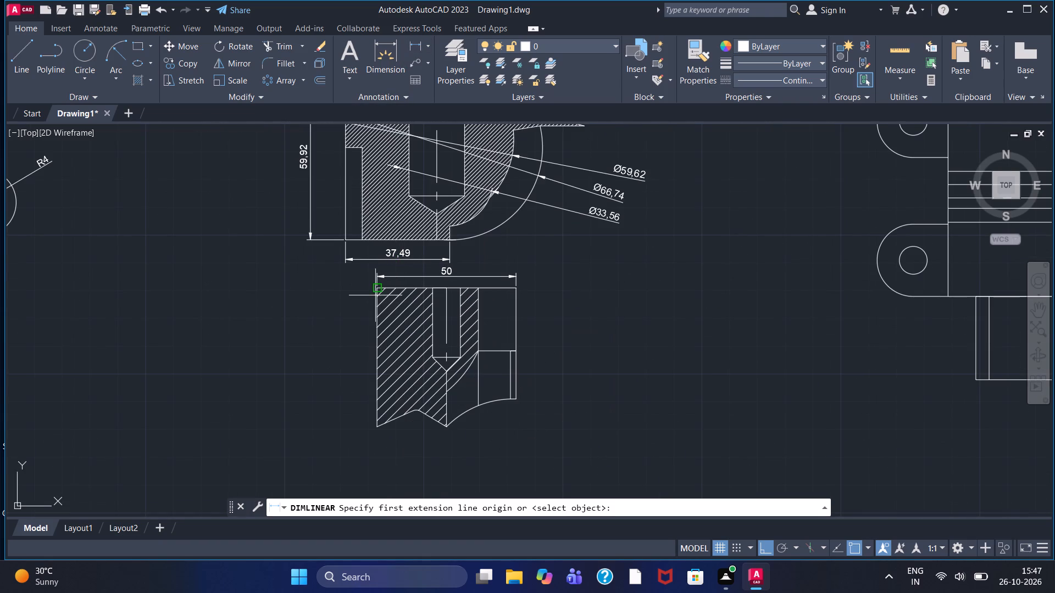
click(375, 290)
click(377, 424)
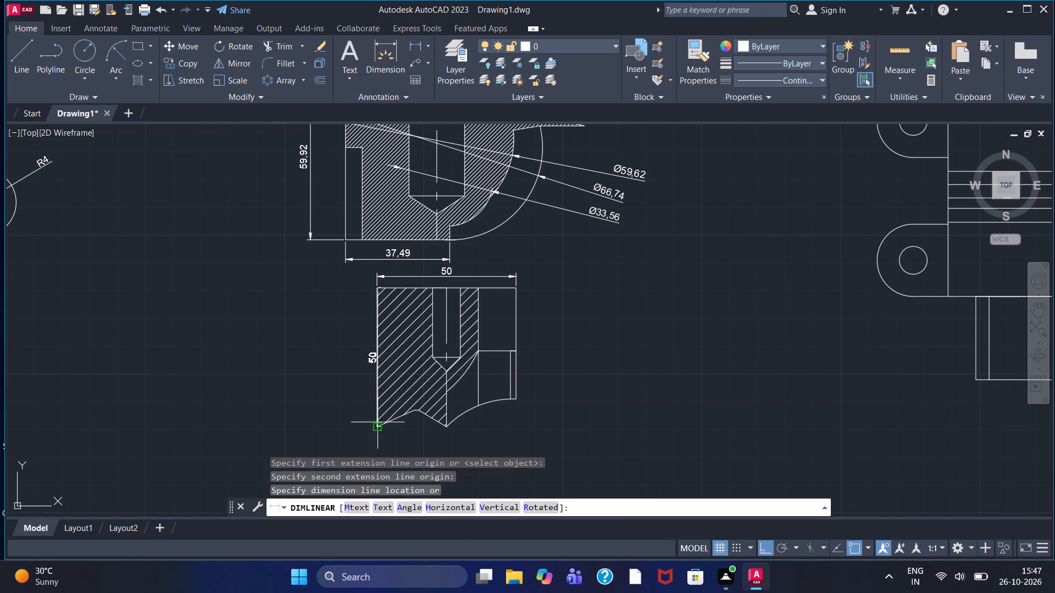
click(334, 395)
Add a vertical linear dimension for the right edge of the lower hatched detail, placed to the right of it.
click(410, 45)
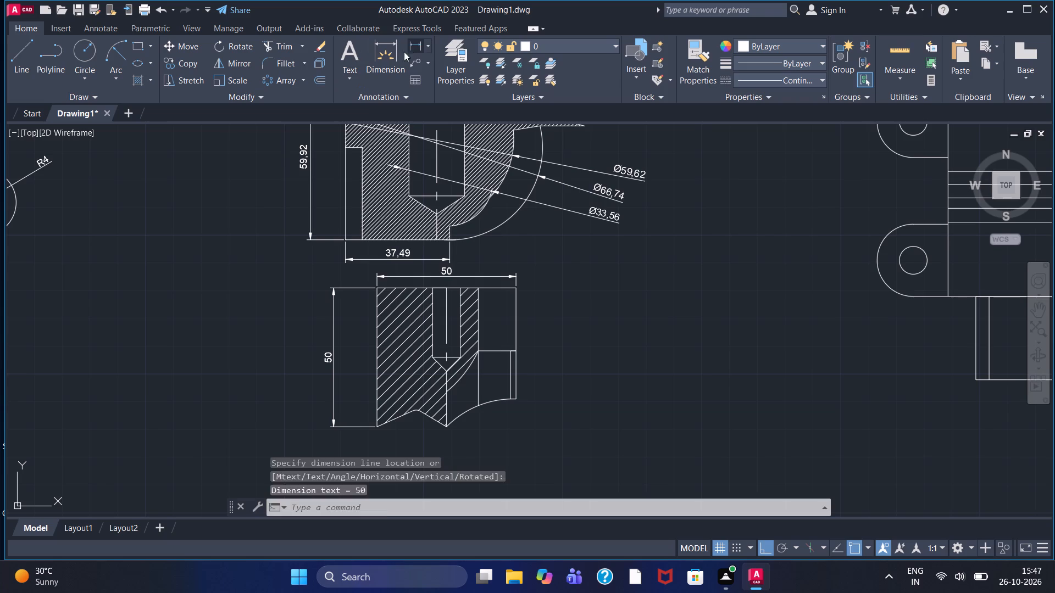
click(517, 289)
drag(517, 395, 524, 395)
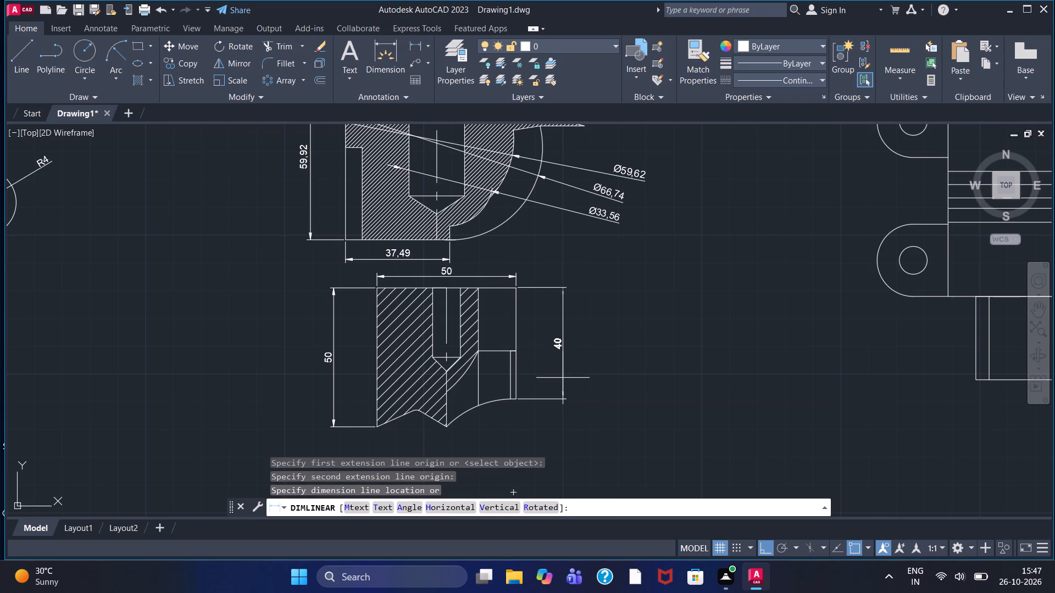
click(563, 378)
Add a horizontal linear dimension for the rectangular body's width in the undimensioned four-lug view, placed above its top edge.
scroll(496, 373, down, 1)
scroll(494, 373, up, 1)
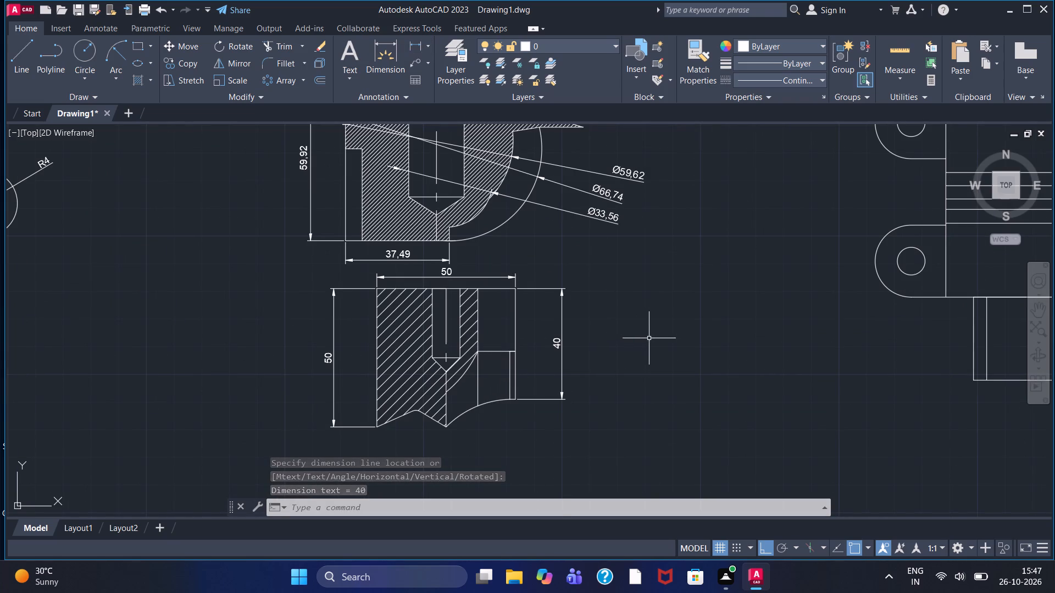
scroll(627, 360, down, 1)
middle_drag(670, 331, 386, 389)
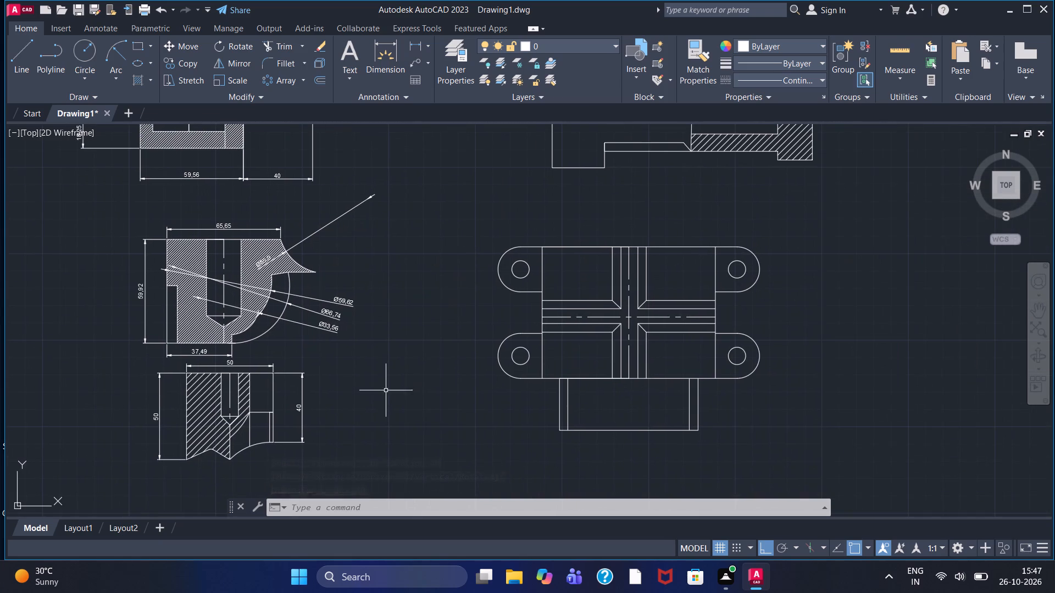
click(413, 42)
drag(544, 247, 551, 247)
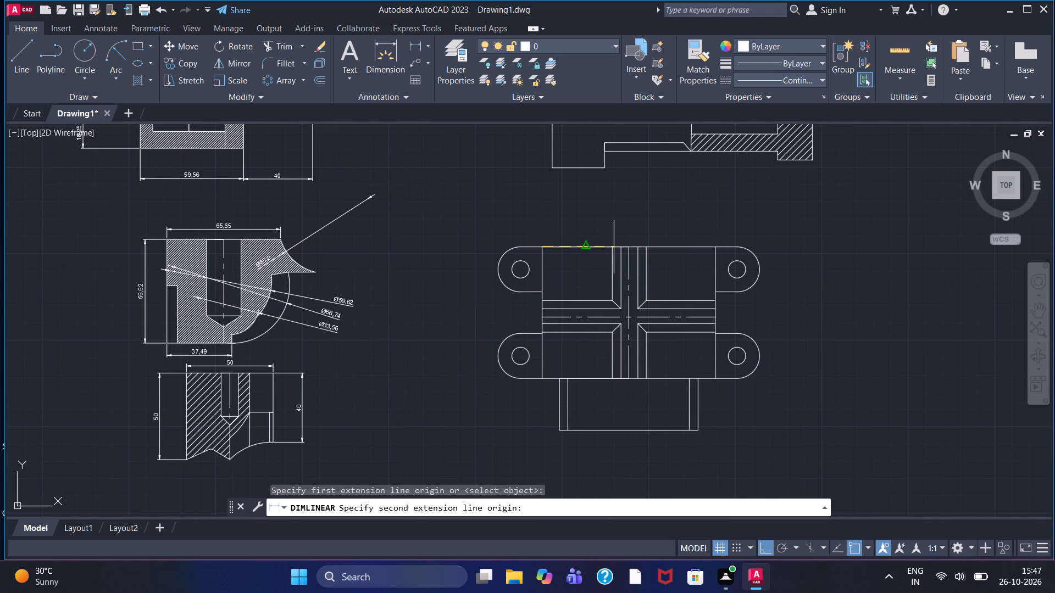
click(720, 249)
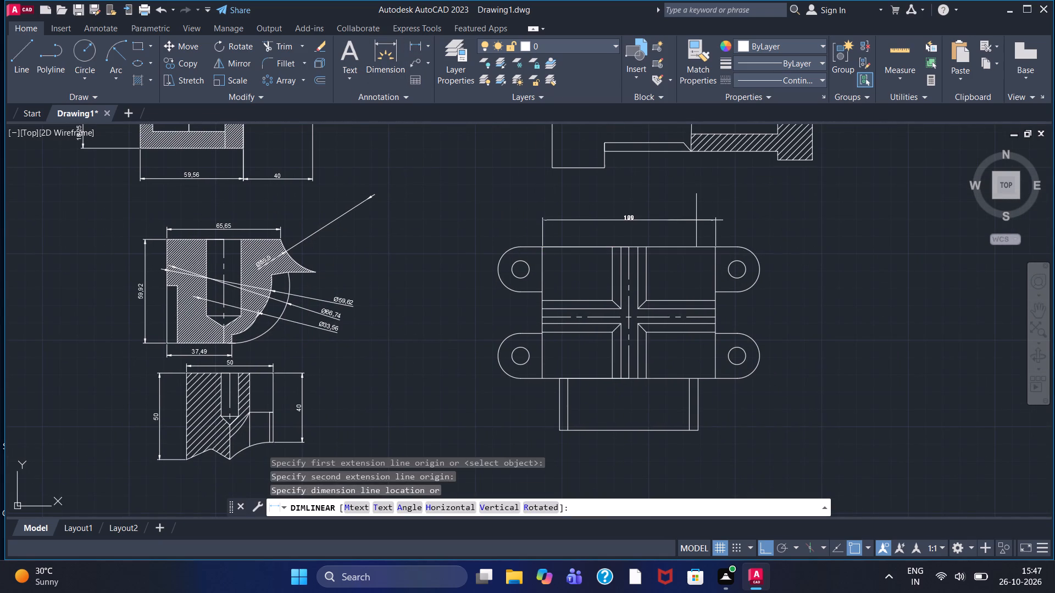
click(693, 220)
Add a horizontal linear dimension between the tops of the two upper lugs' arcs, placed above the body width dimension.
click(421, 38)
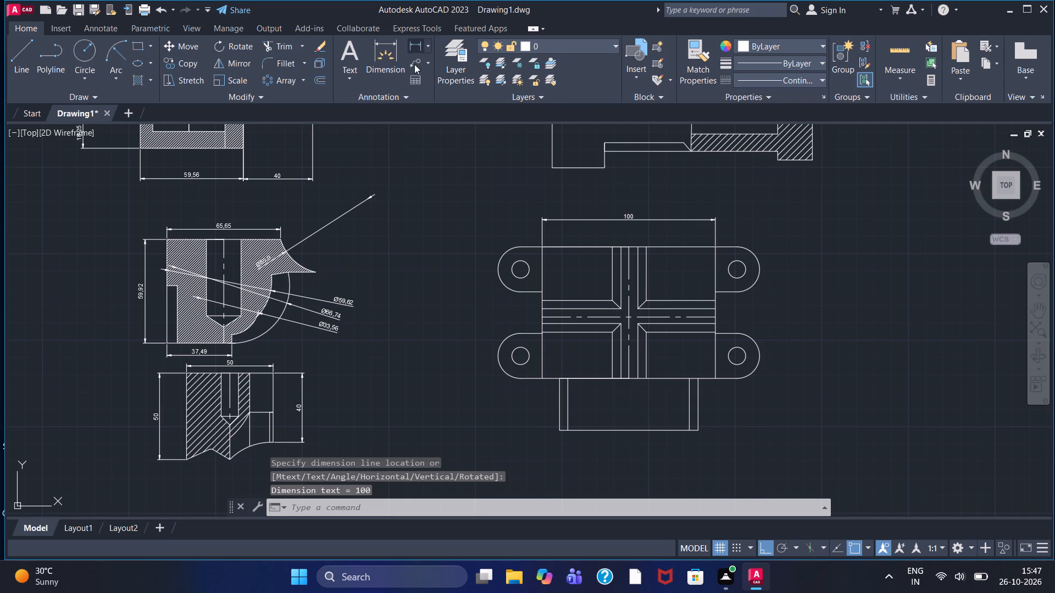
click(523, 249)
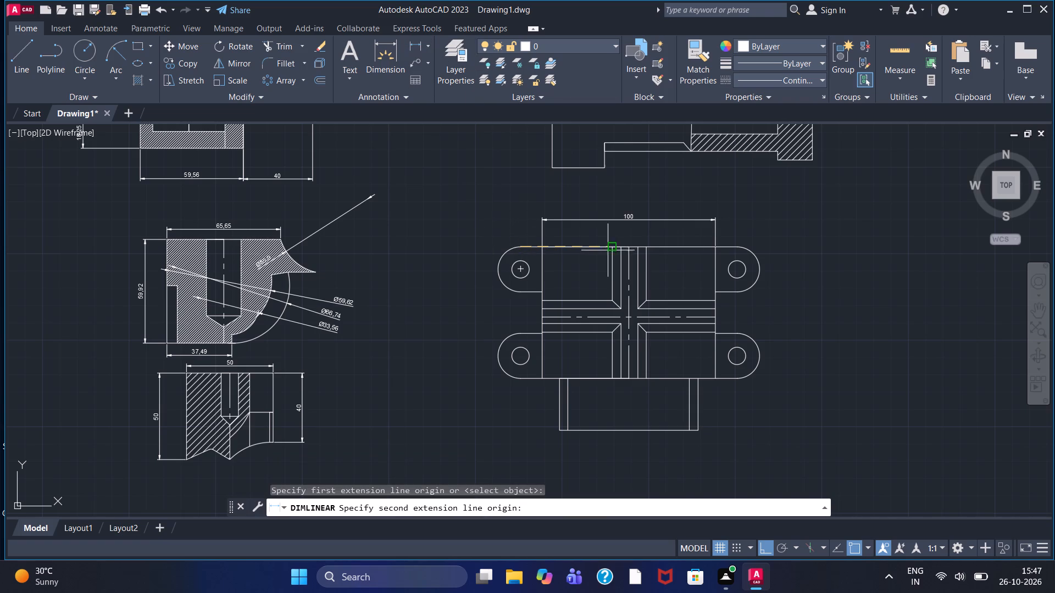
drag(738, 245, 735, 235)
click(709, 197)
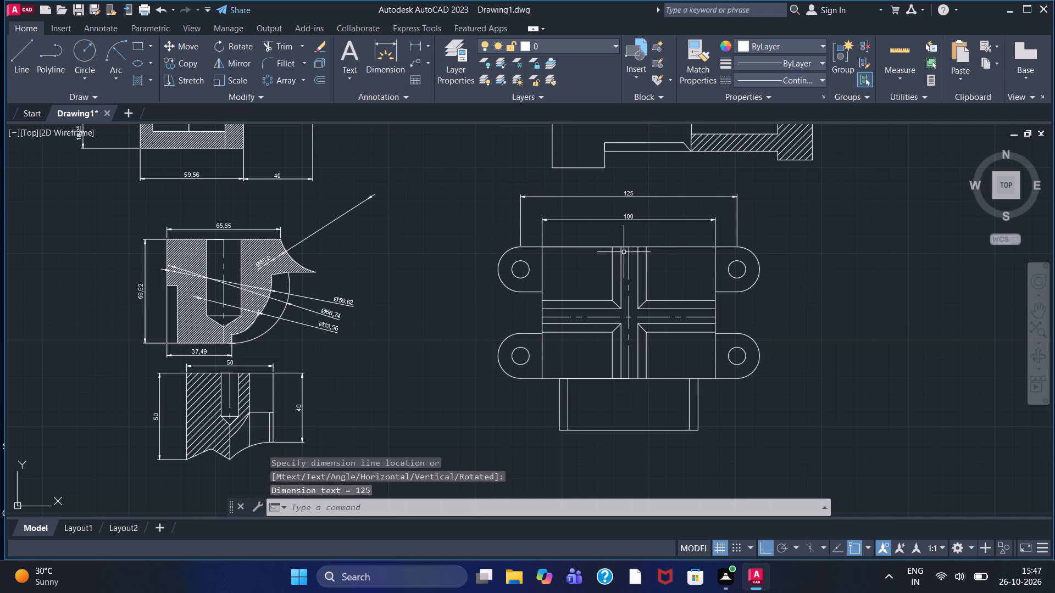
Add a vertical linear dimension between the centres of the two left lug holes, placed to the left of the lugs.
click(413, 46)
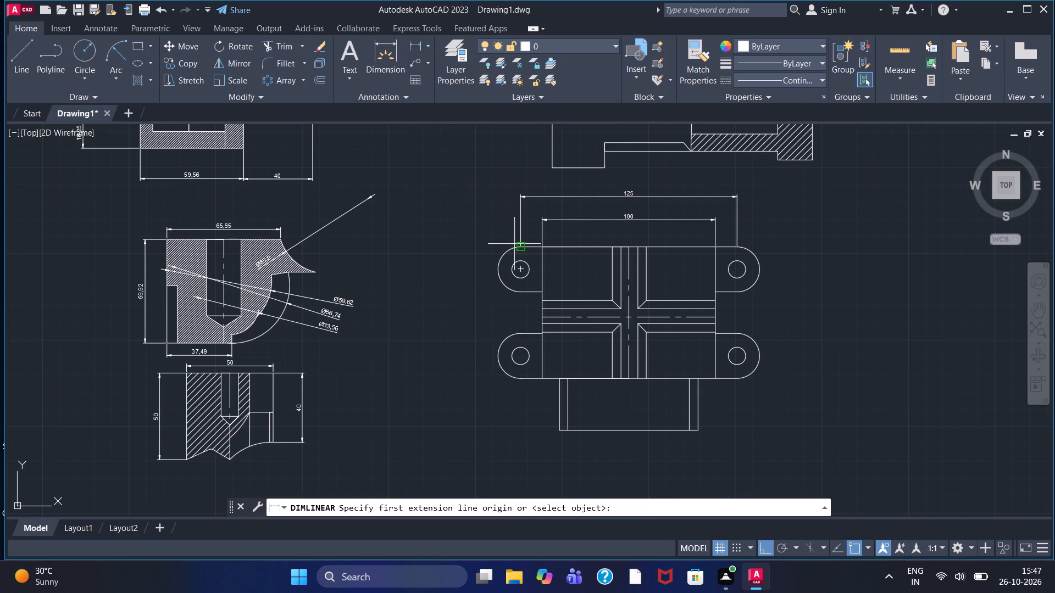
click(522, 269)
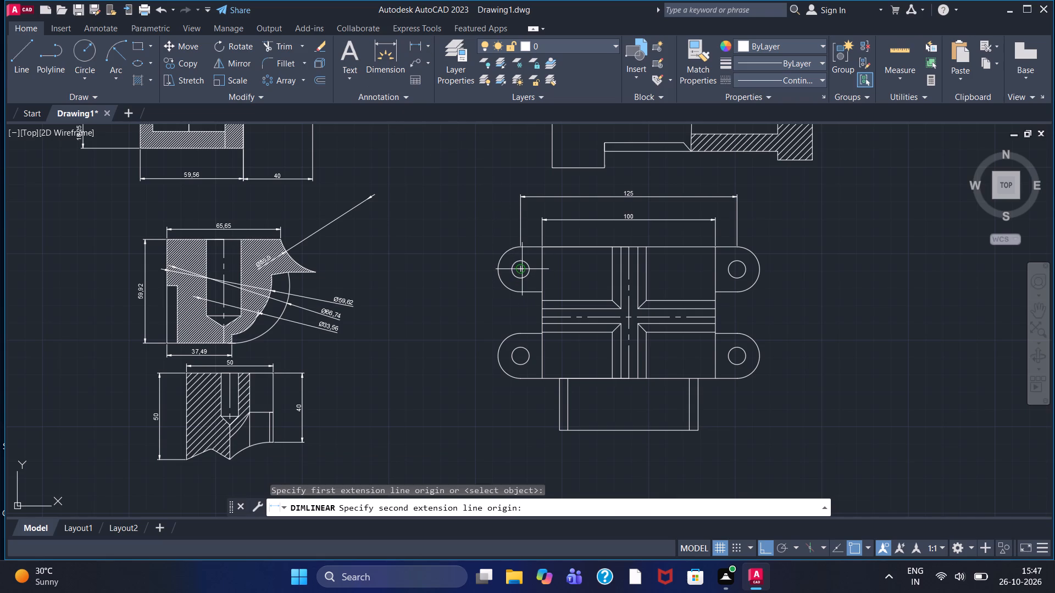
click(523, 356)
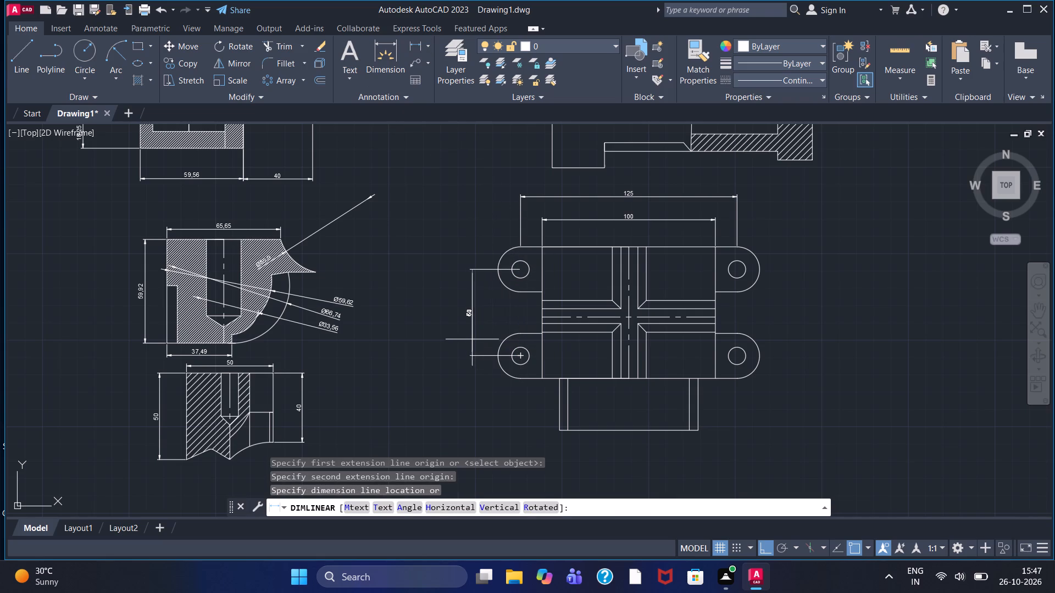
click(470, 339)
Add radius dimensions to the rounded ends of the upper-right and lower-right lugs, with the text outside to the upper right.
scroll(459, 316, up, 2)
scroll(457, 311, down, 1)
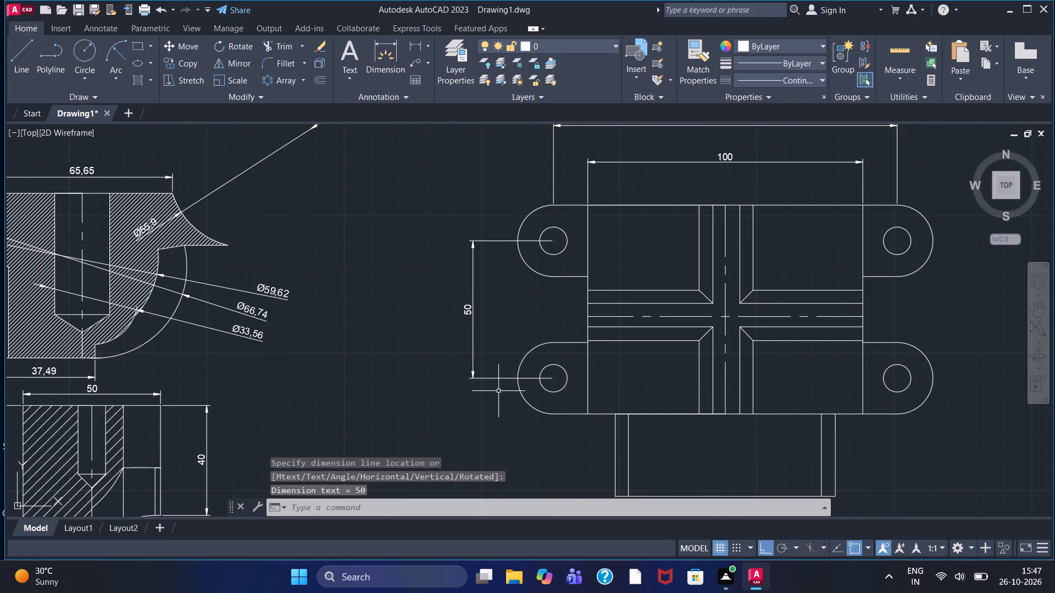
scroll(504, 429, down, 1)
middle_drag(507, 441, 446, 425)
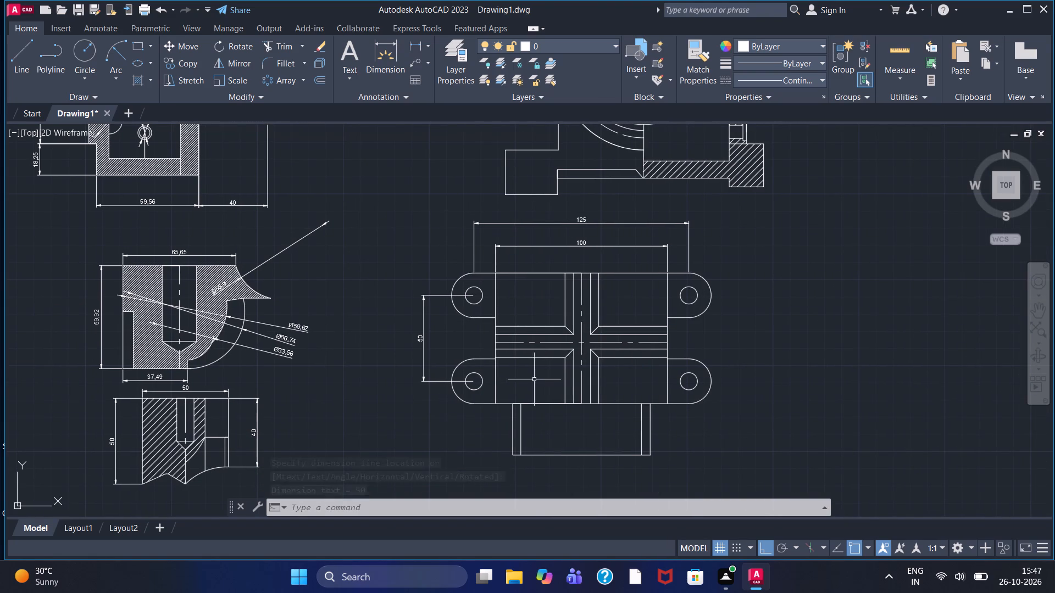
click(426, 46)
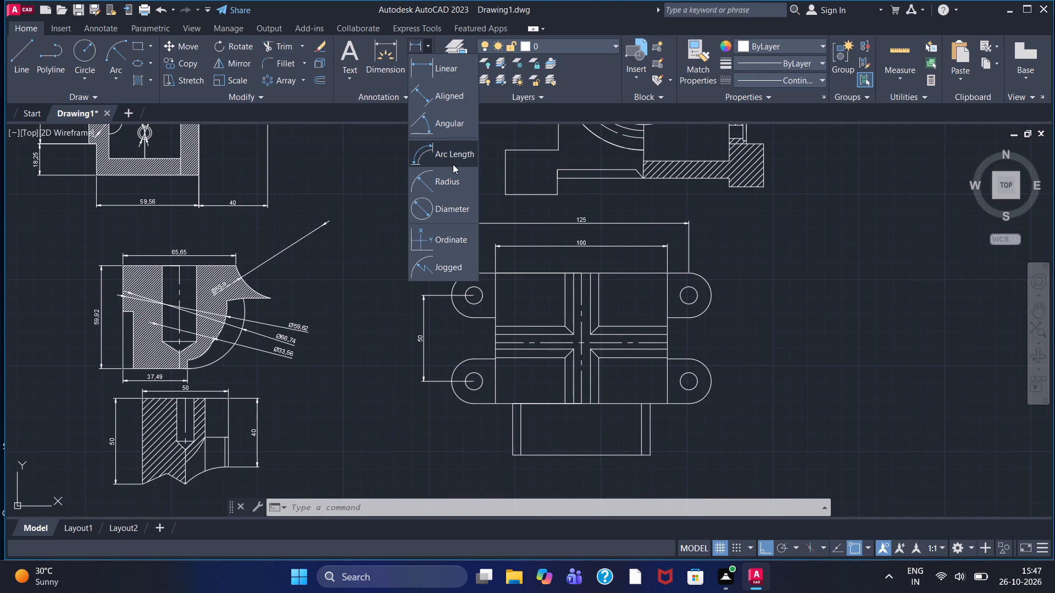
click(443, 190)
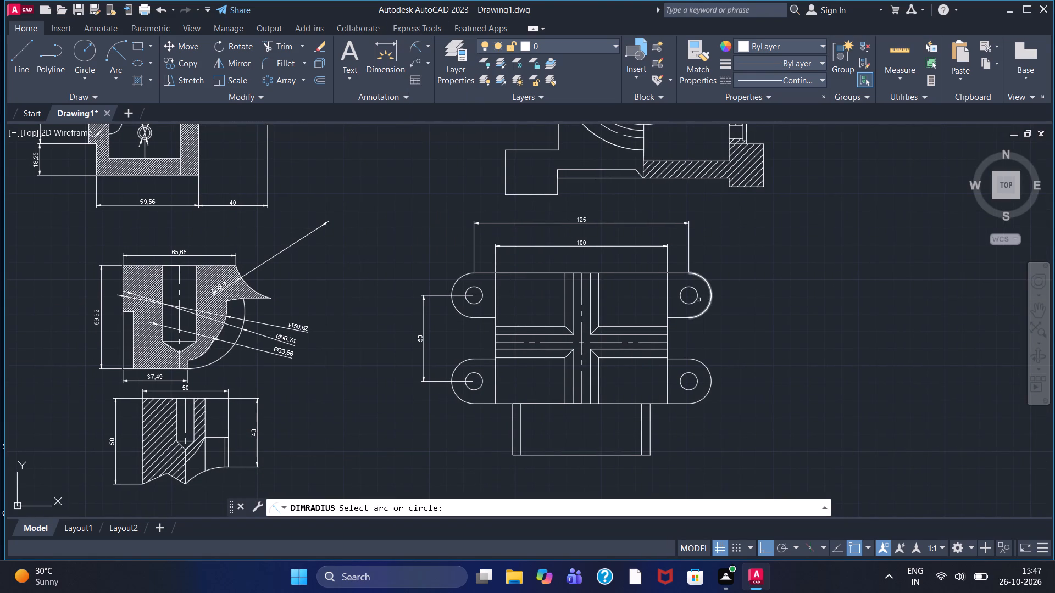
drag(712, 300, 715, 293)
click(752, 265)
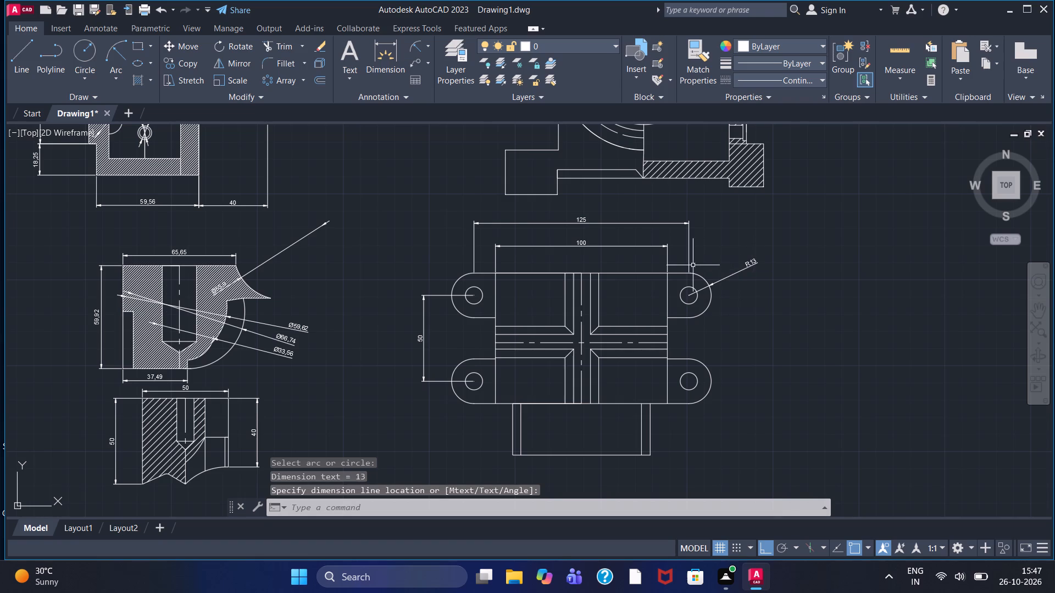
right_click(752, 262)
click(781, 267)
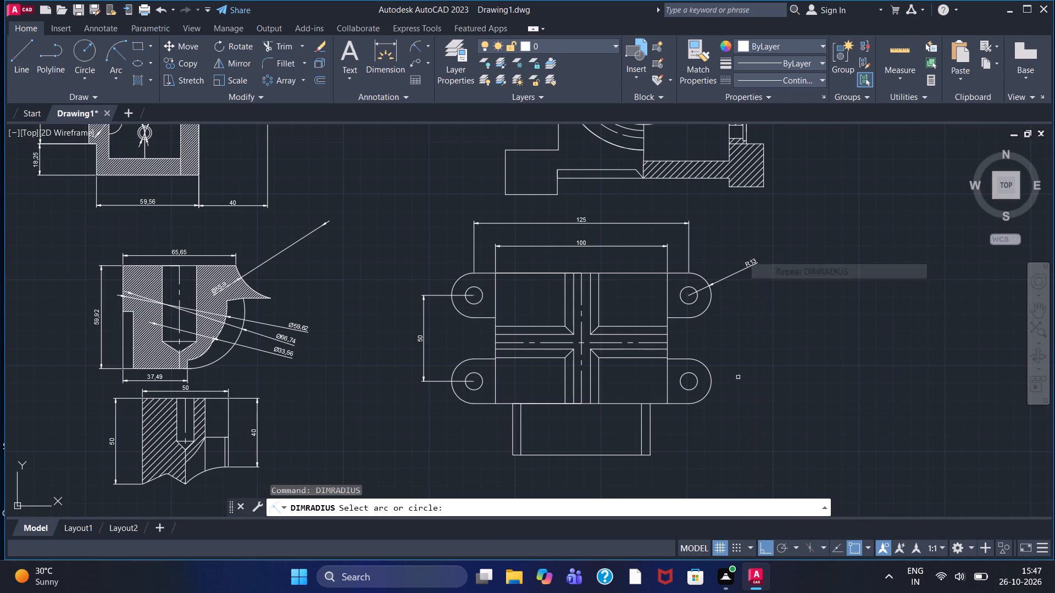
drag(707, 394, 714, 387)
click(752, 355)
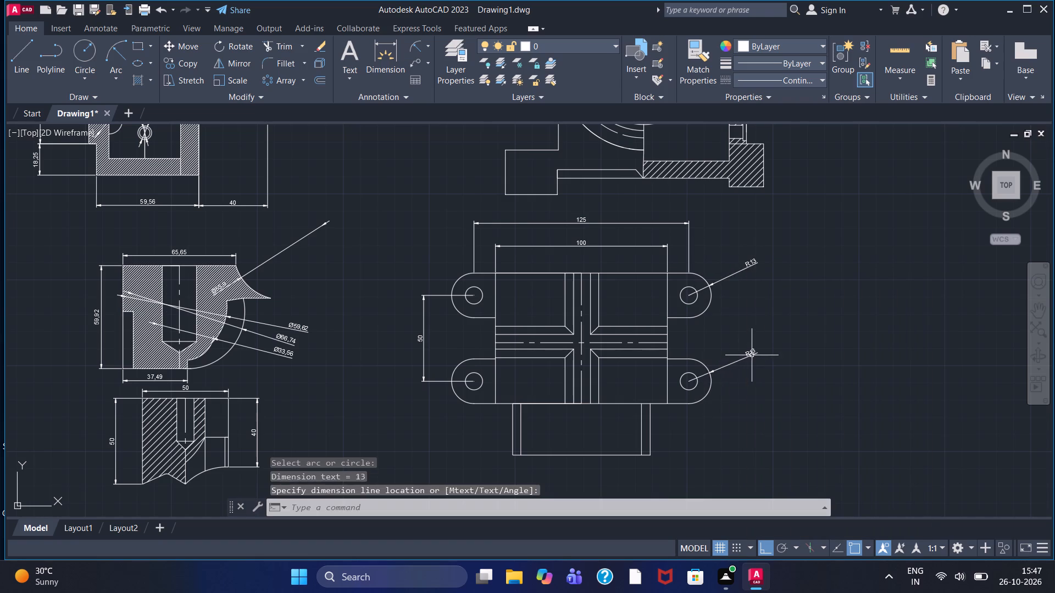
Add radius dimensions to the rounded ends of the lower-left and upper-left lugs, with the text outside to the upper left.
right_click(752, 352)
click(808, 87)
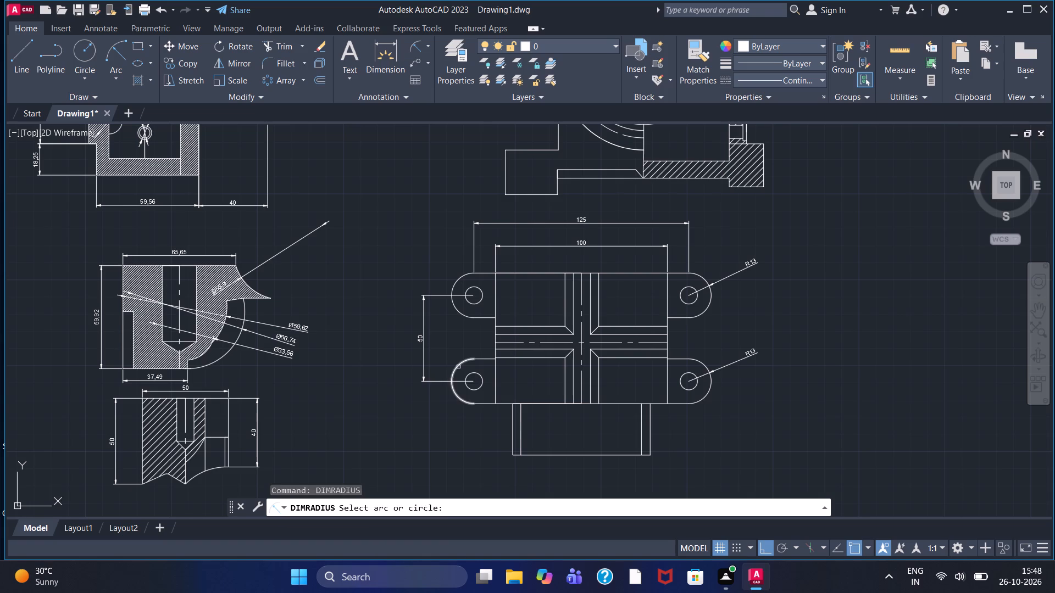
click(458, 367)
click(394, 358)
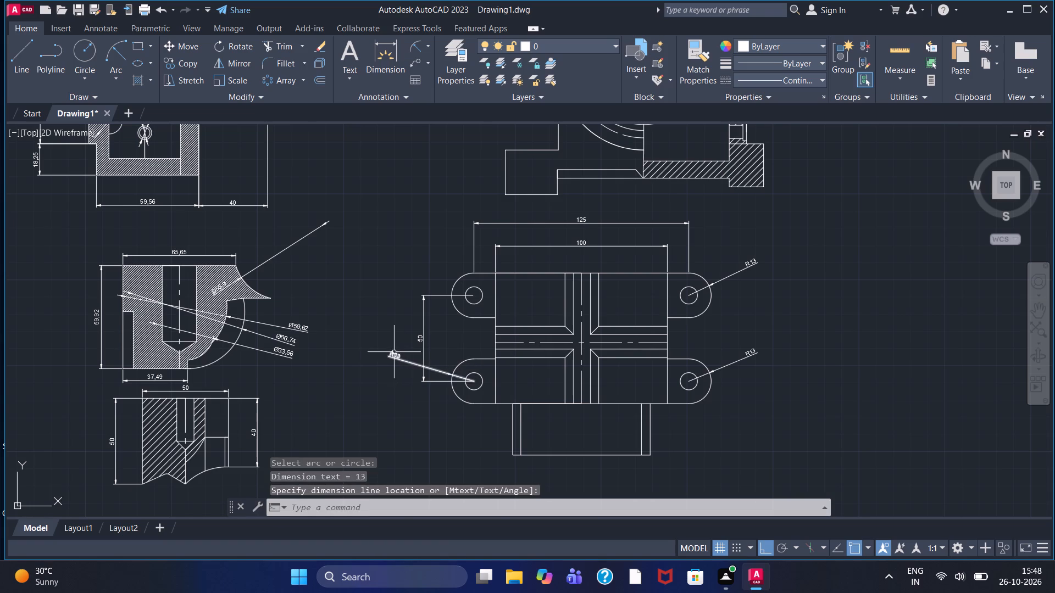
right_click(394, 352)
click(463, 89)
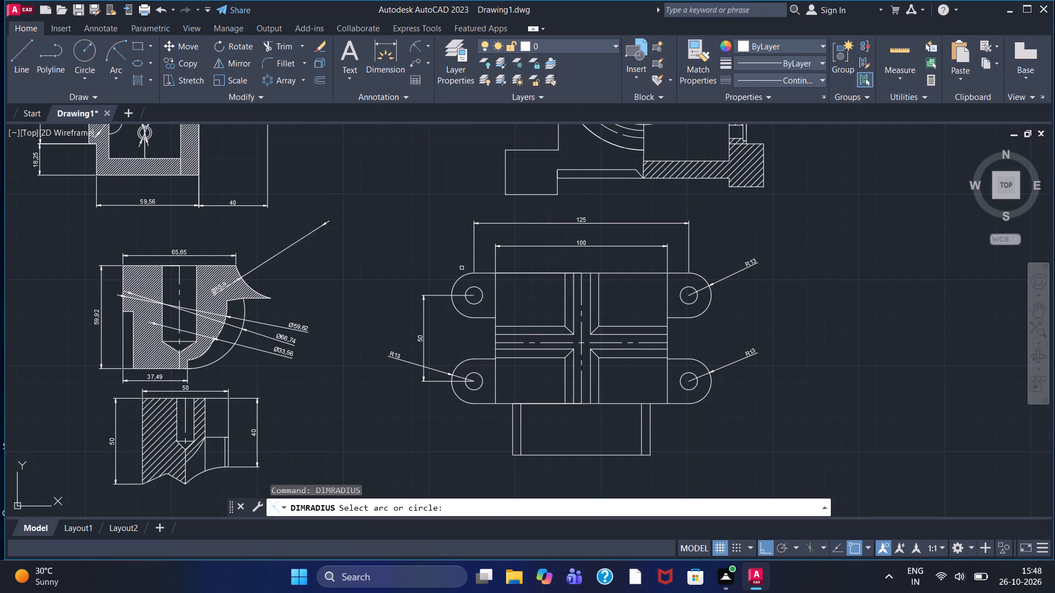
drag(460, 281, 449, 278)
click(398, 260)
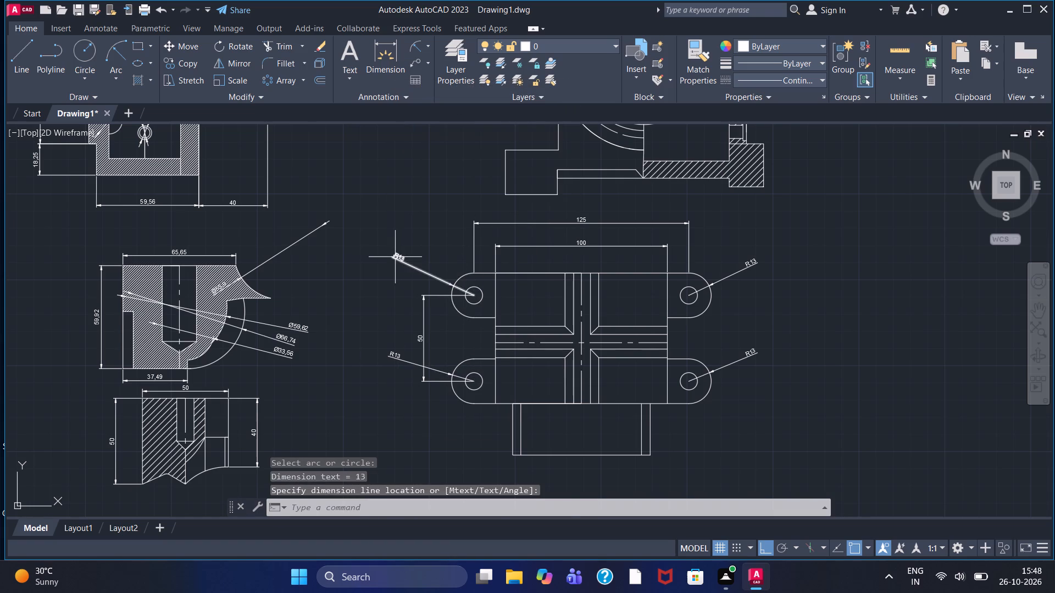
Add a radius dimension to the upper-left lug's hole, with its text to the lower left of the hole.
right_click(395, 257)
click(426, 264)
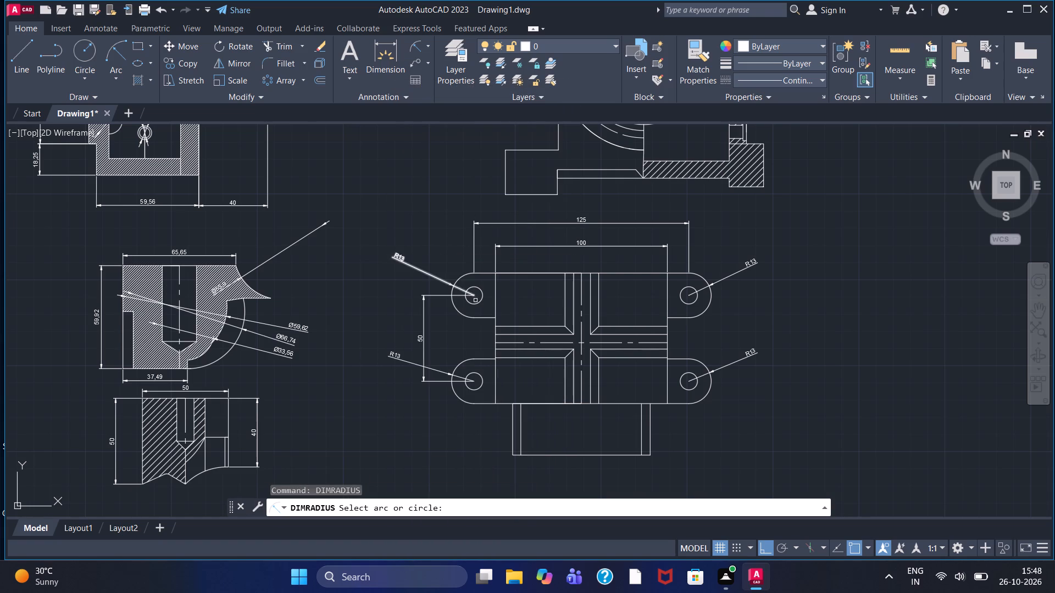
click(472, 305)
click(436, 323)
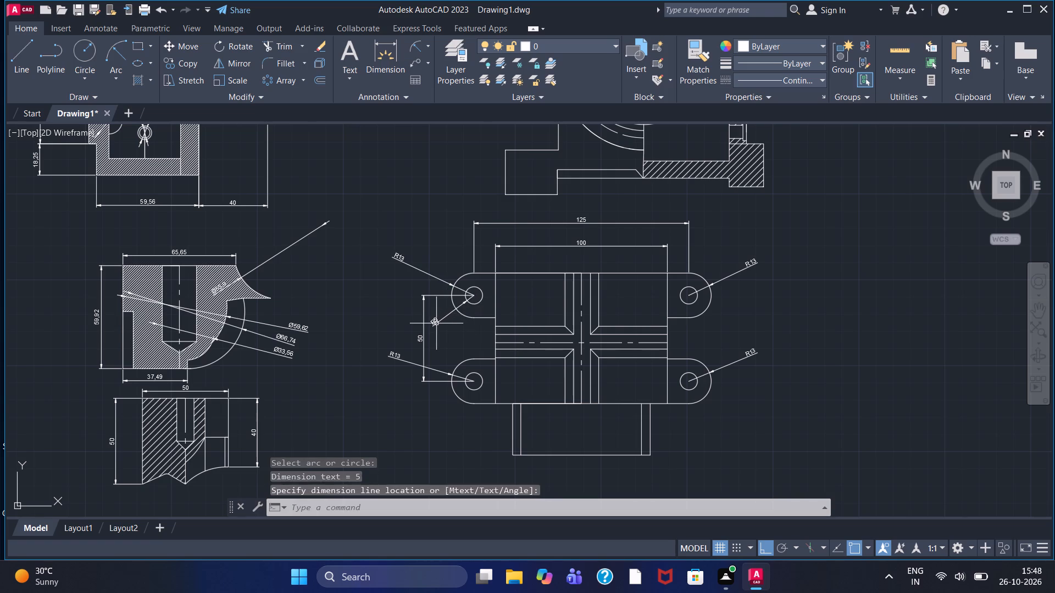
right_click(433, 321)
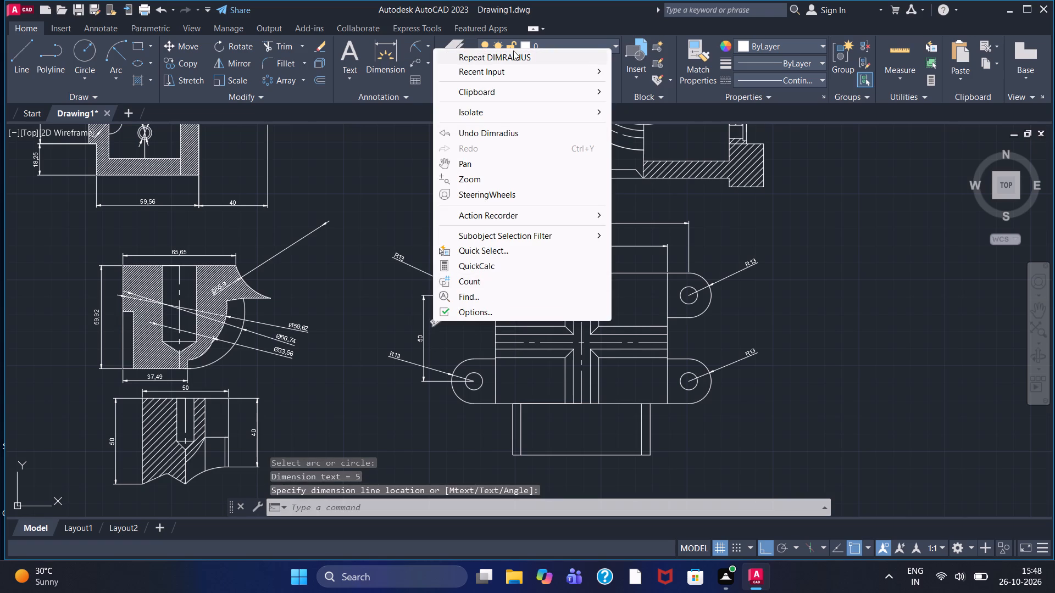
Add radius dimensions to the remaining three lug holes, with the lower-left text to the upper left and the other two to the right.
click(513, 51)
drag(476, 374, 470, 374)
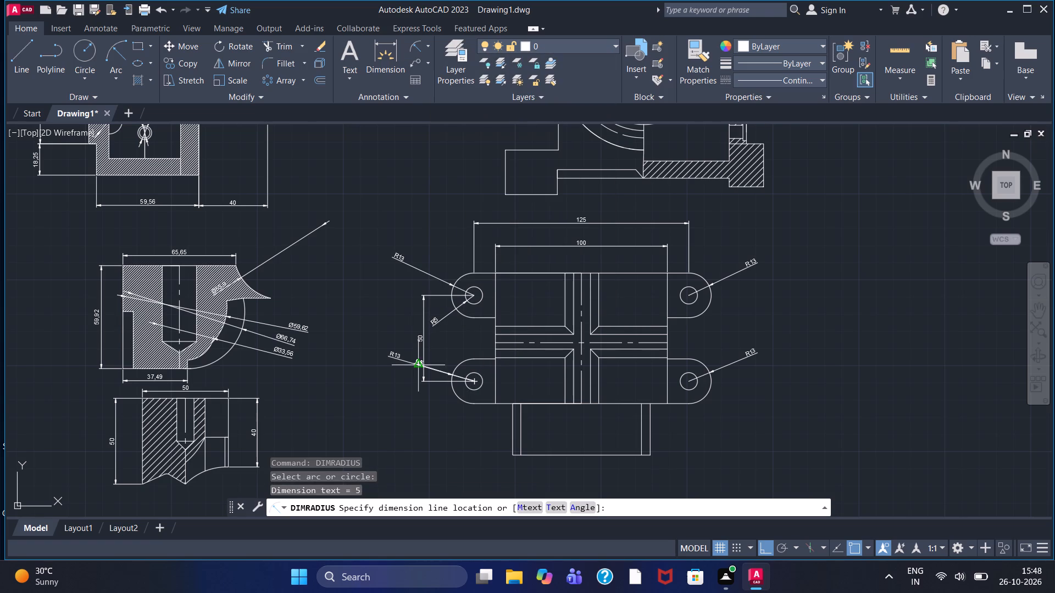
click(444, 356)
right_click(442, 354)
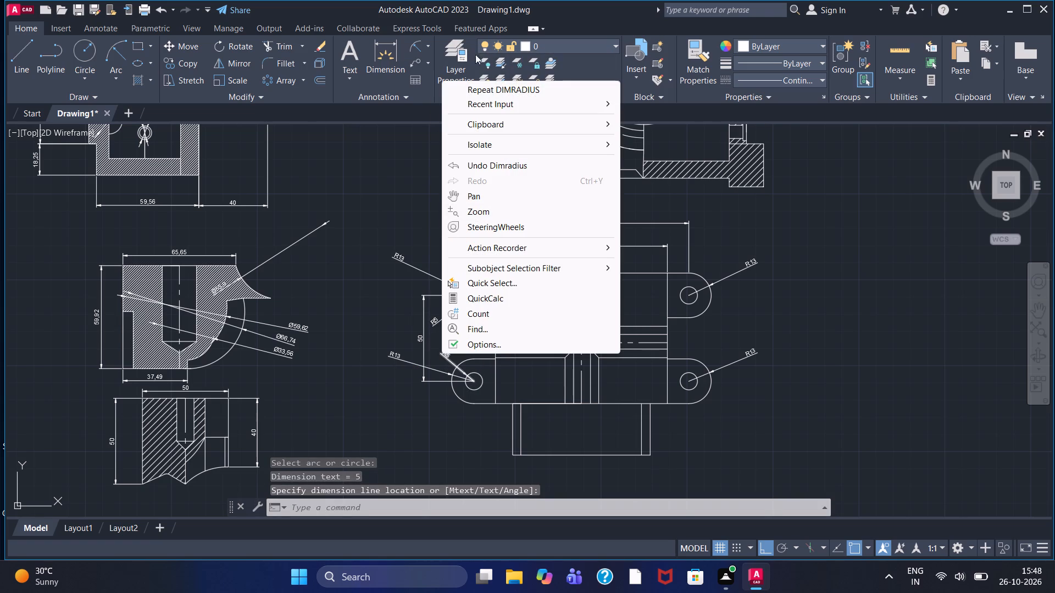
click(503, 88)
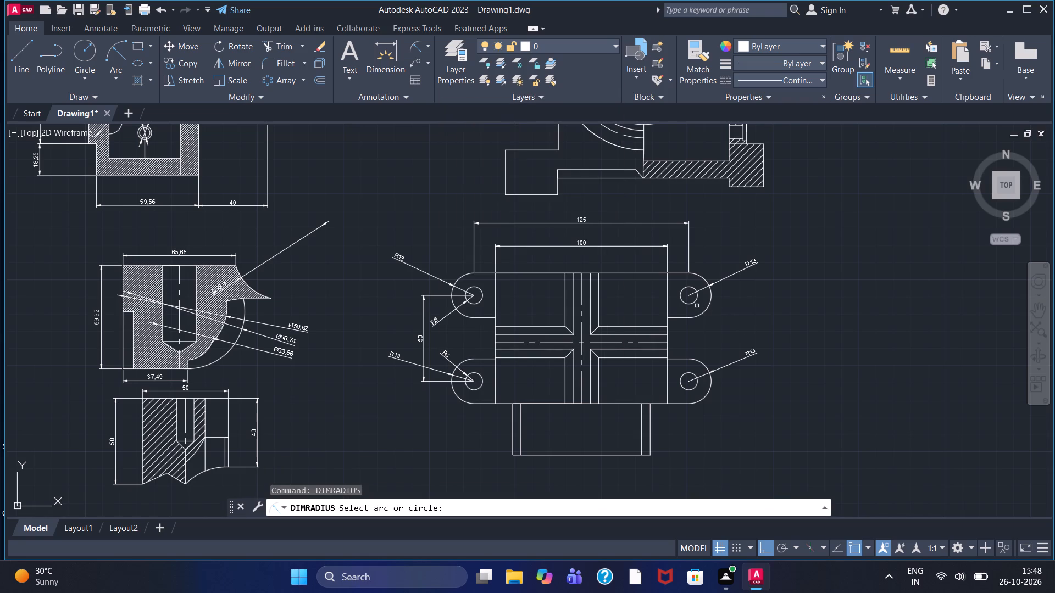
drag(693, 304, 704, 304)
click(734, 301)
right_click(734, 301)
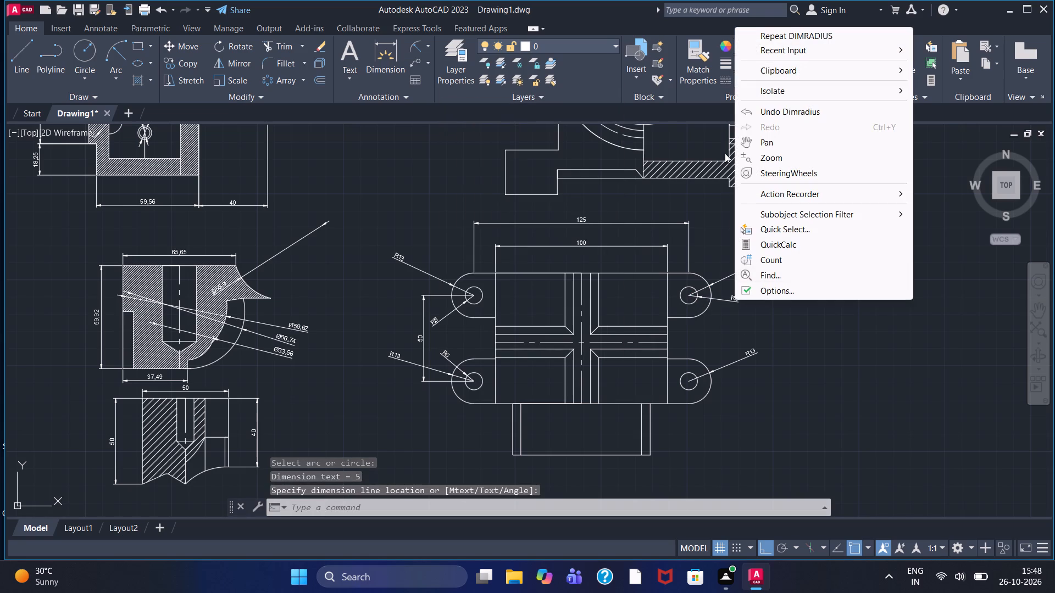
click(801, 32)
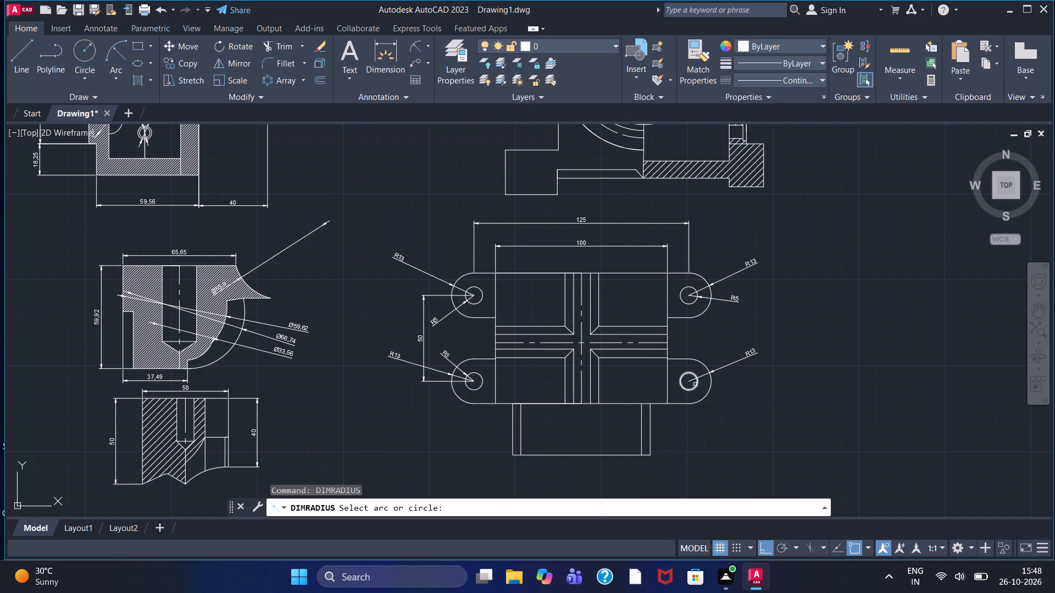
click(695, 388)
click(738, 390)
right_click(738, 390)
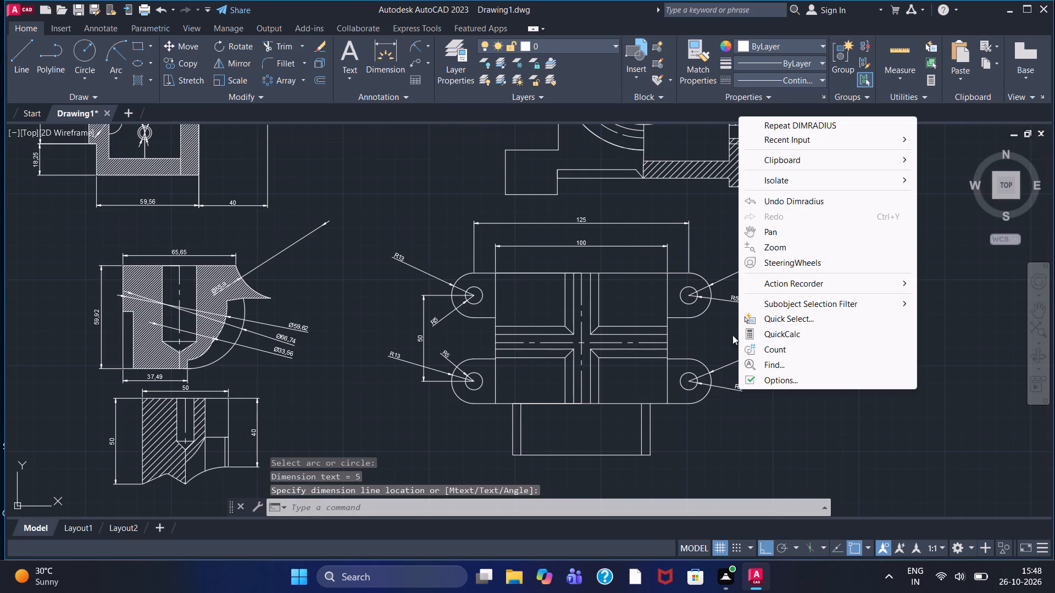
key(Escape)
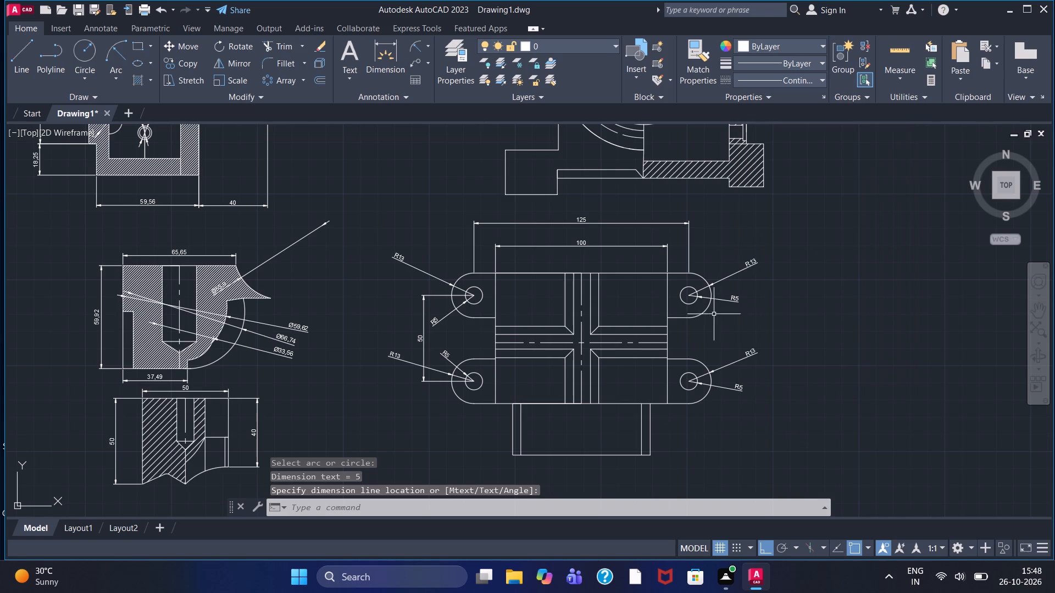
Add a horizontal linear dimension across the full base width of the half-section view, placed below the base.
scroll(718, 309, down, 1)
middle_drag(737, 266, 765, 449)
middle_drag(771, 431, 761, 382)
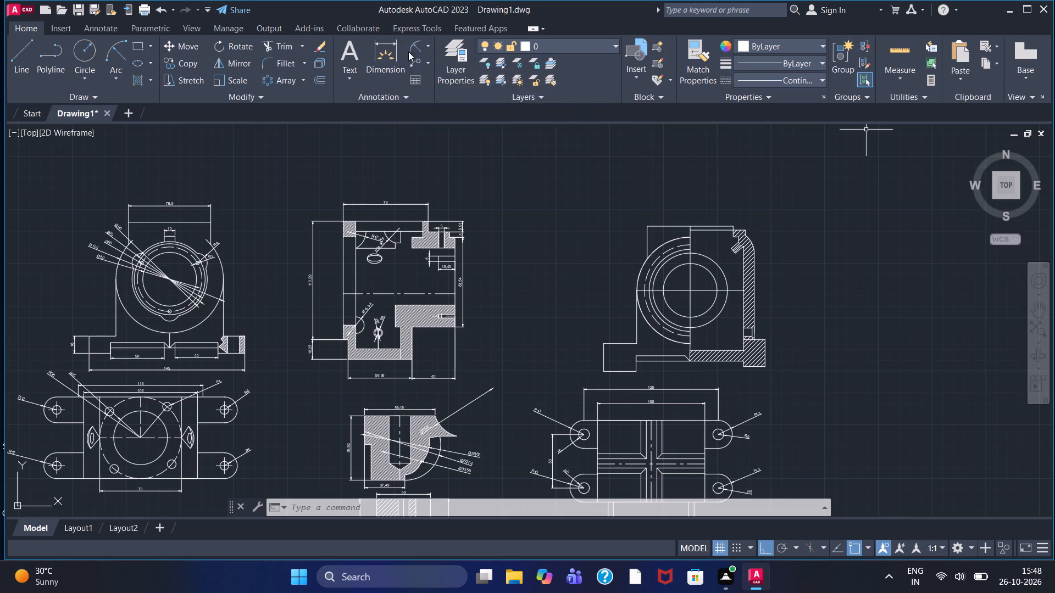
click(426, 44)
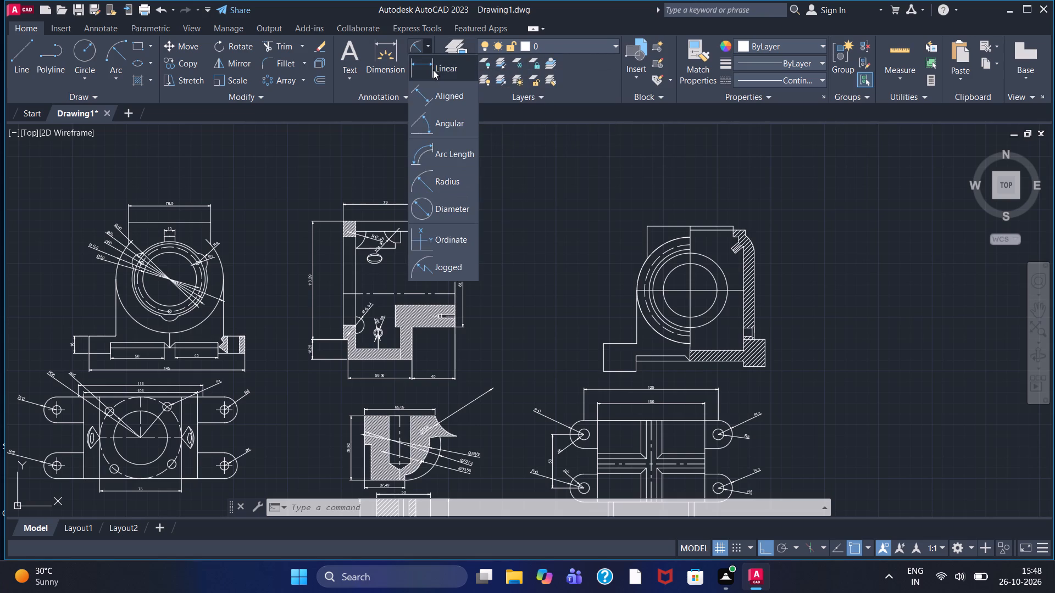
click(433, 70)
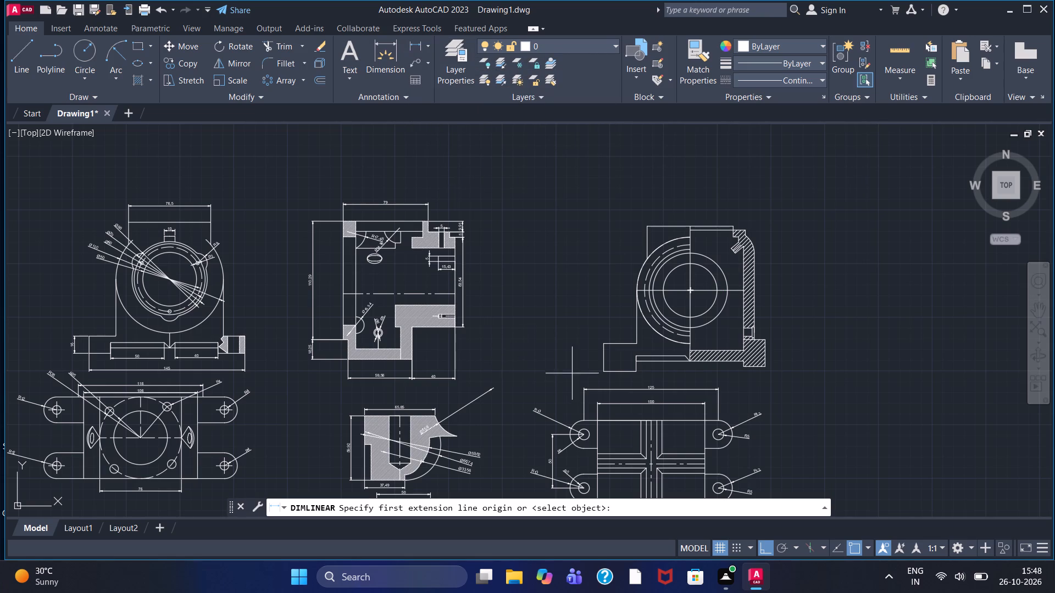
click(604, 371)
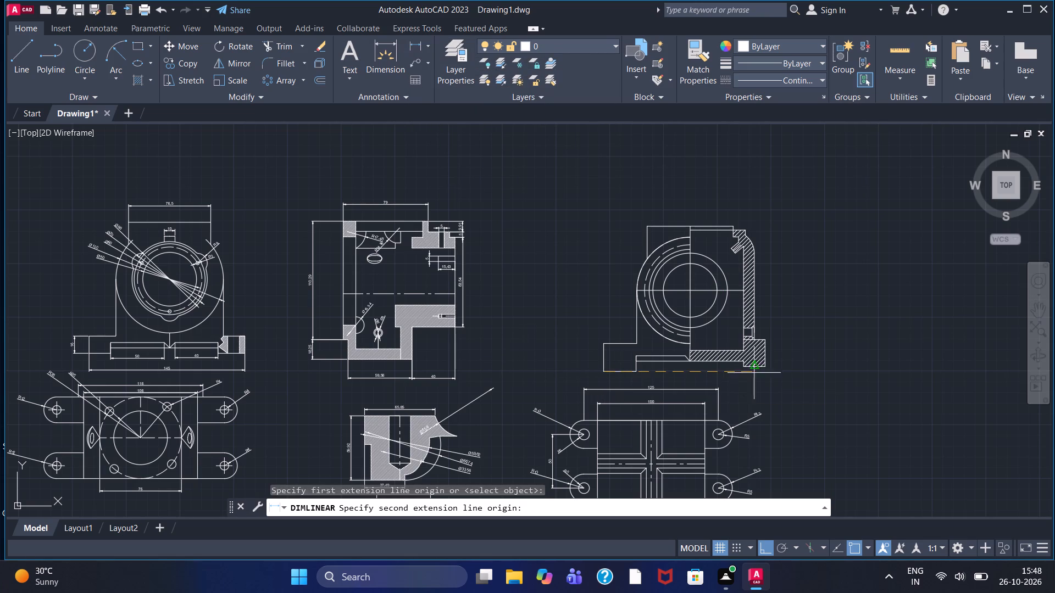
click(763, 363)
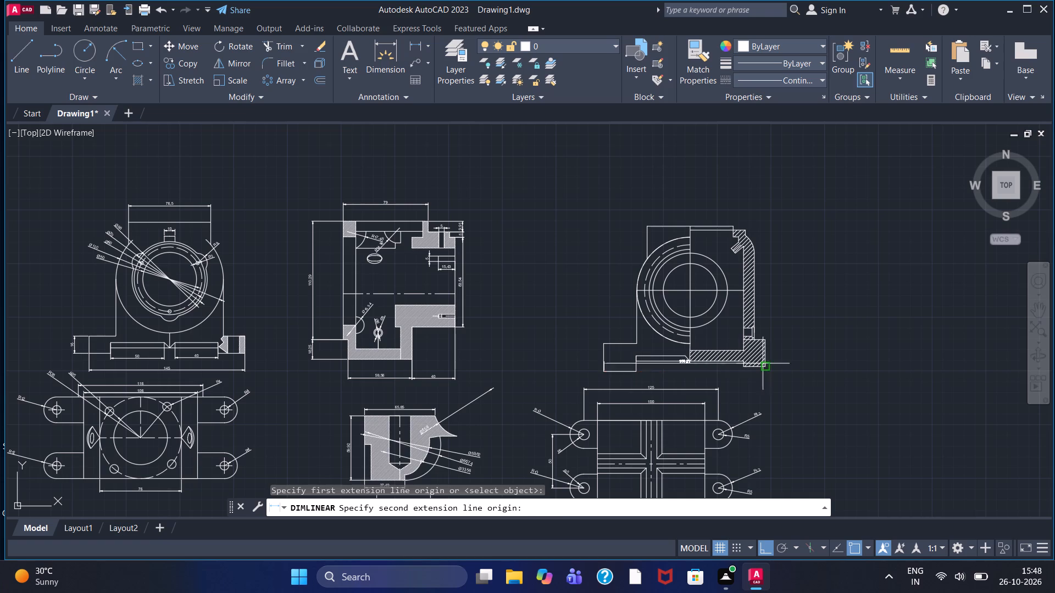
click(718, 379)
Add linear dimensions to the half-section view's left foot, with its height placed to the left and its top width above.
scroll(706, 371, up, 1)
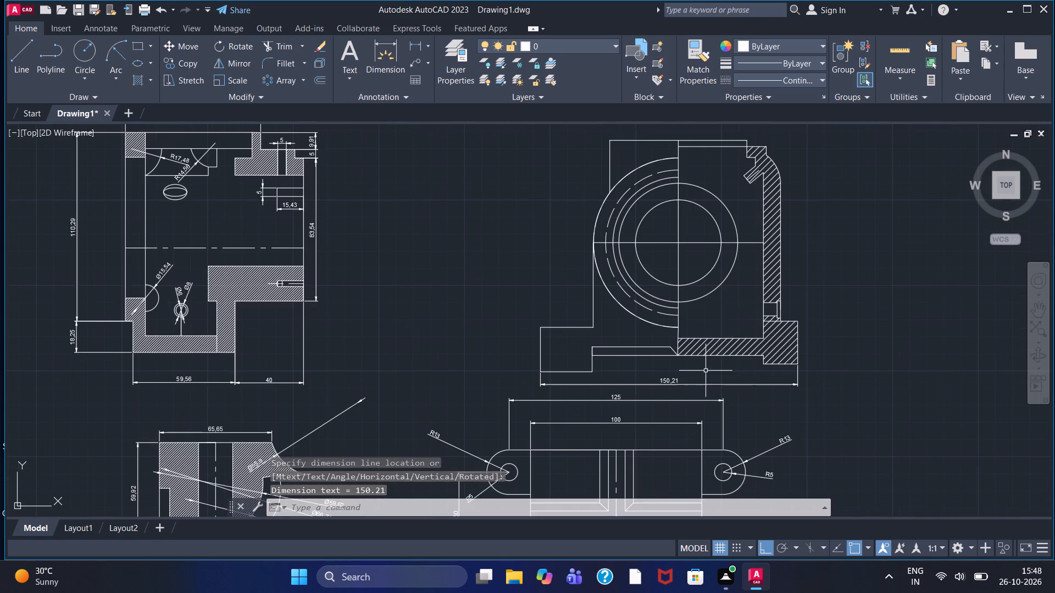
middle_drag(705, 376, 699, 341)
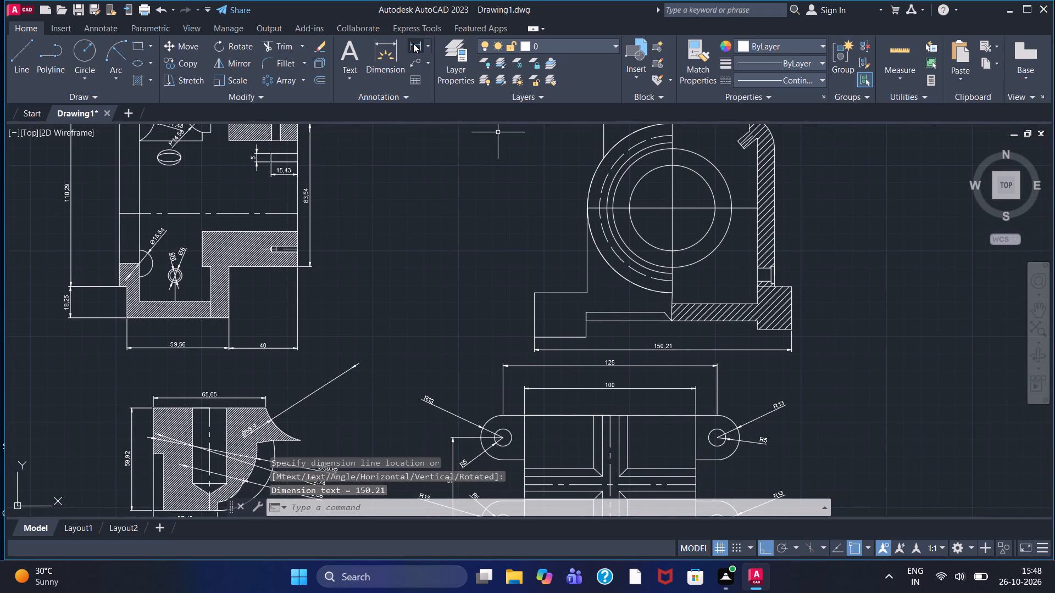
click(413, 43)
click(534, 336)
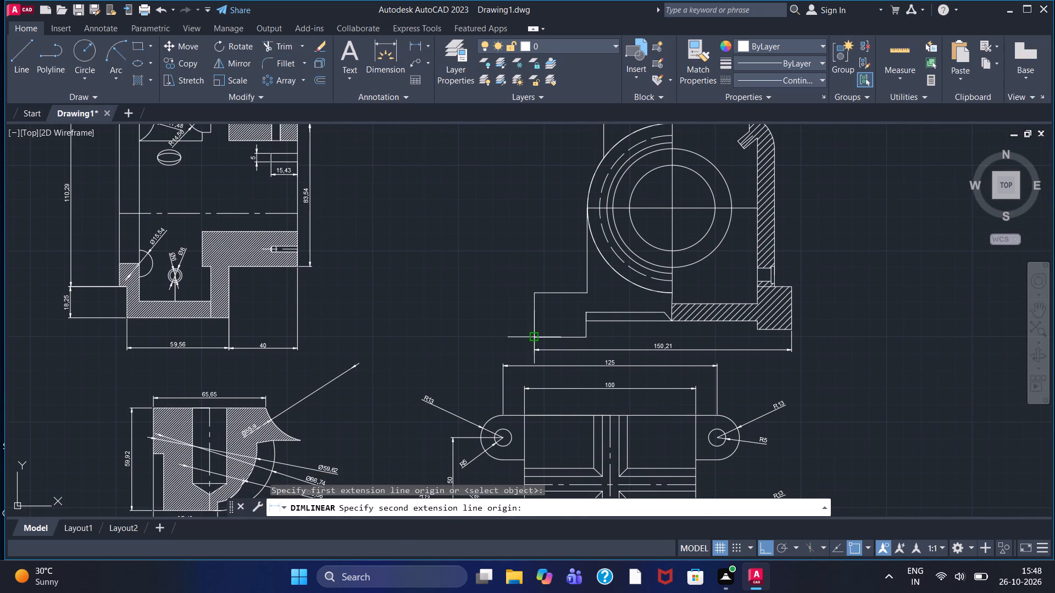
click(537, 289)
click(492, 310)
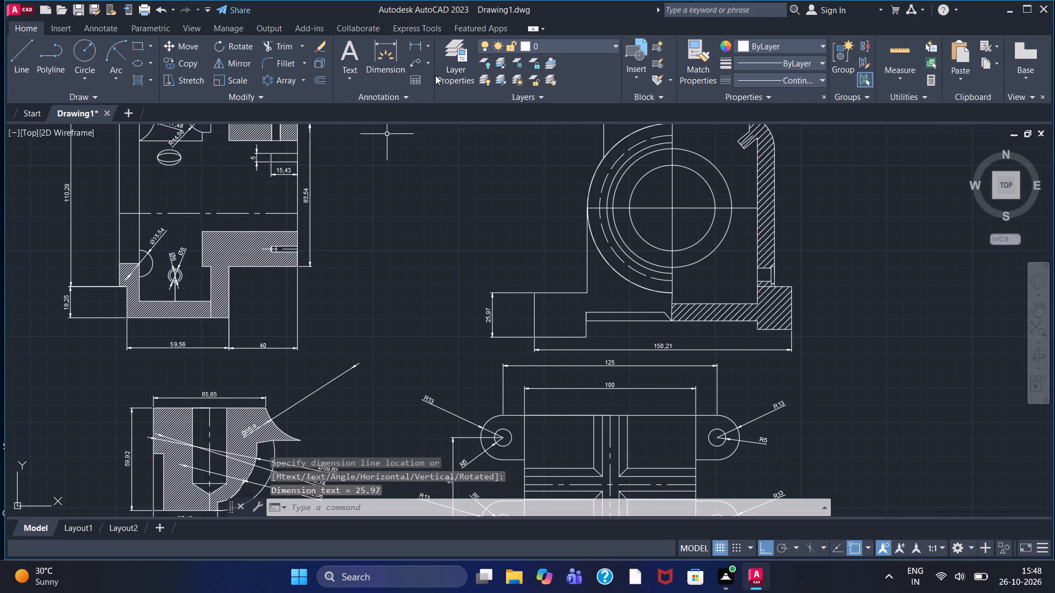
click(414, 44)
drag(531, 292, 558, 292)
click(590, 294)
click(548, 258)
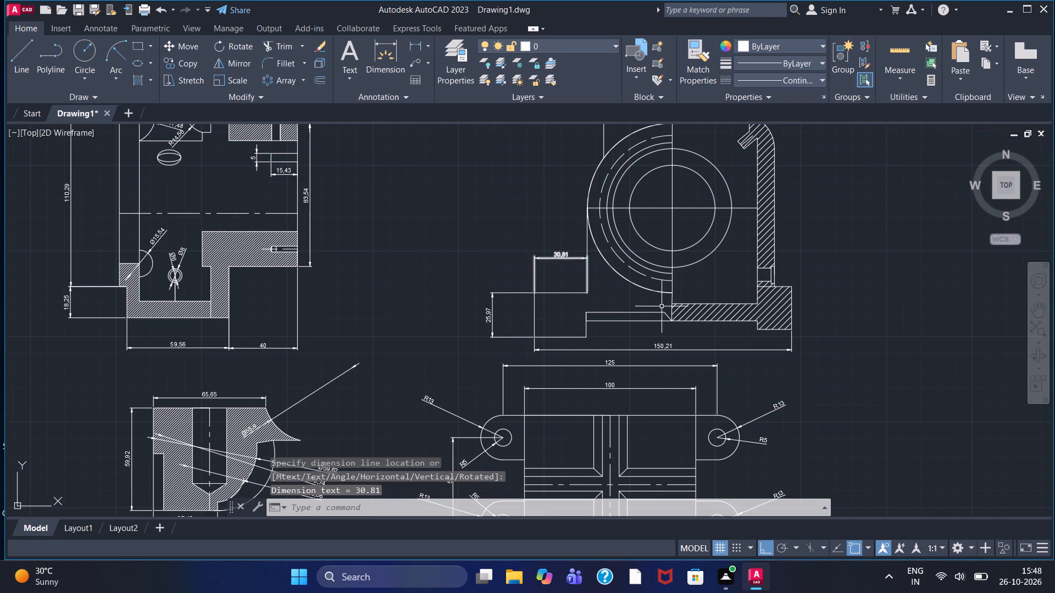
Add a horizontal linear dimension across the raised top portion of the half-section view, placed above it.
middle_drag(611, 292, 489, 286)
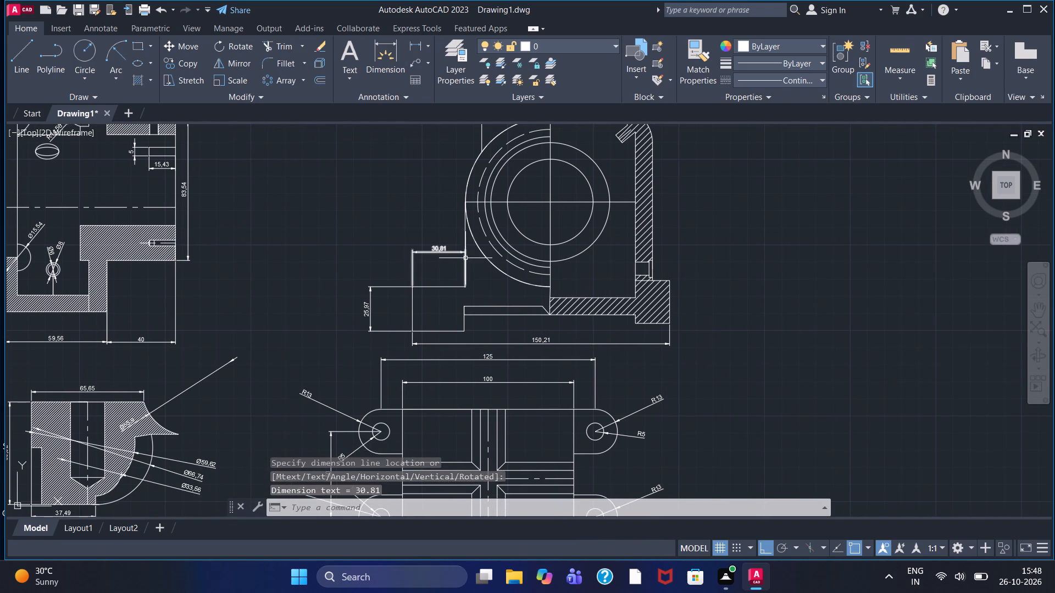
click(413, 49)
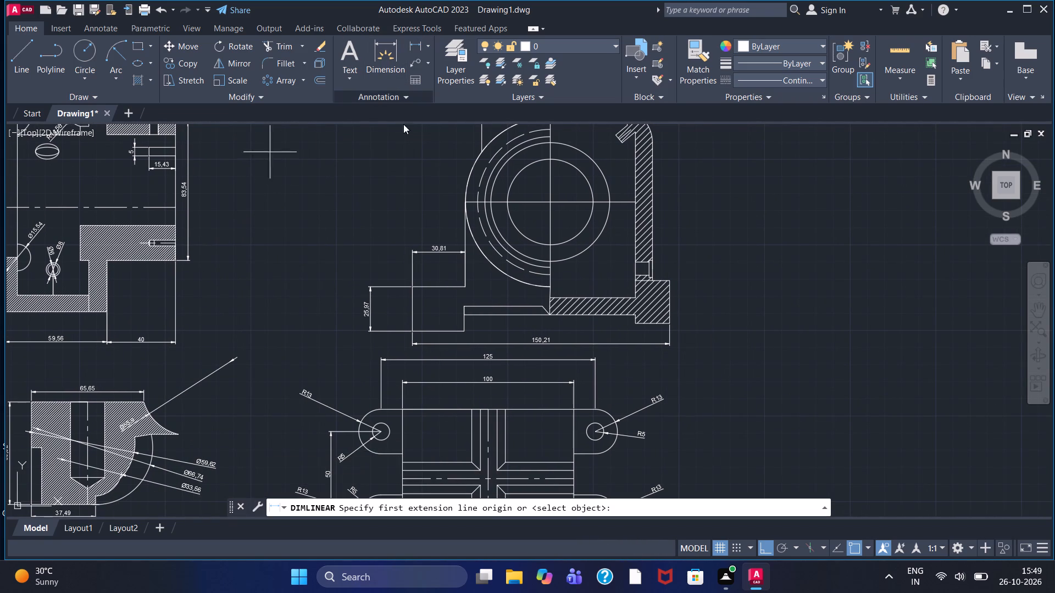
middle_drag(401, 174, 357, 294)
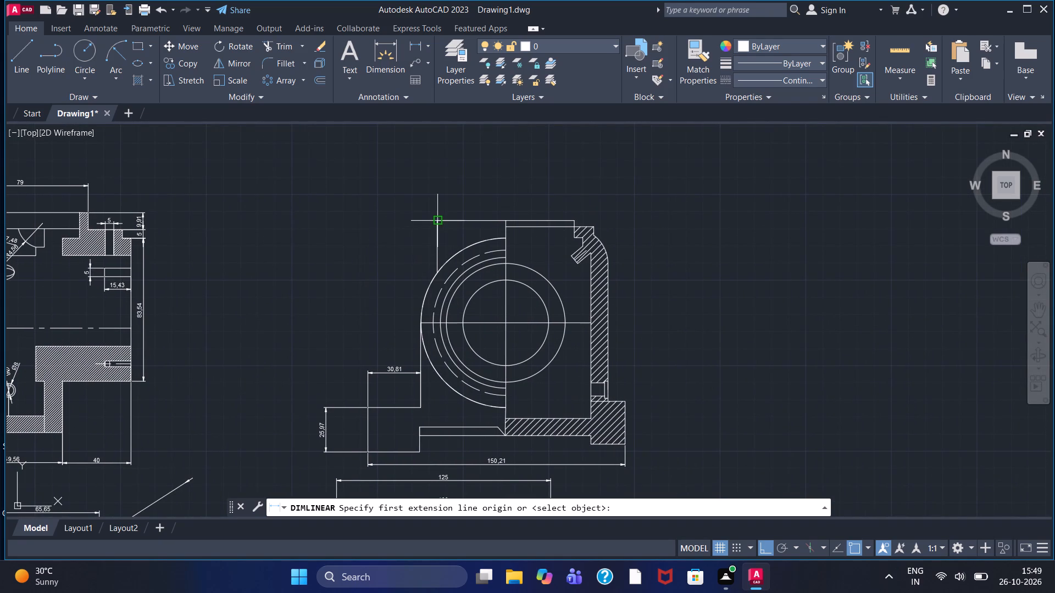
drag(436, 221, 445, 220)
drag(575, 221, 568, 214)
click(547, 174)
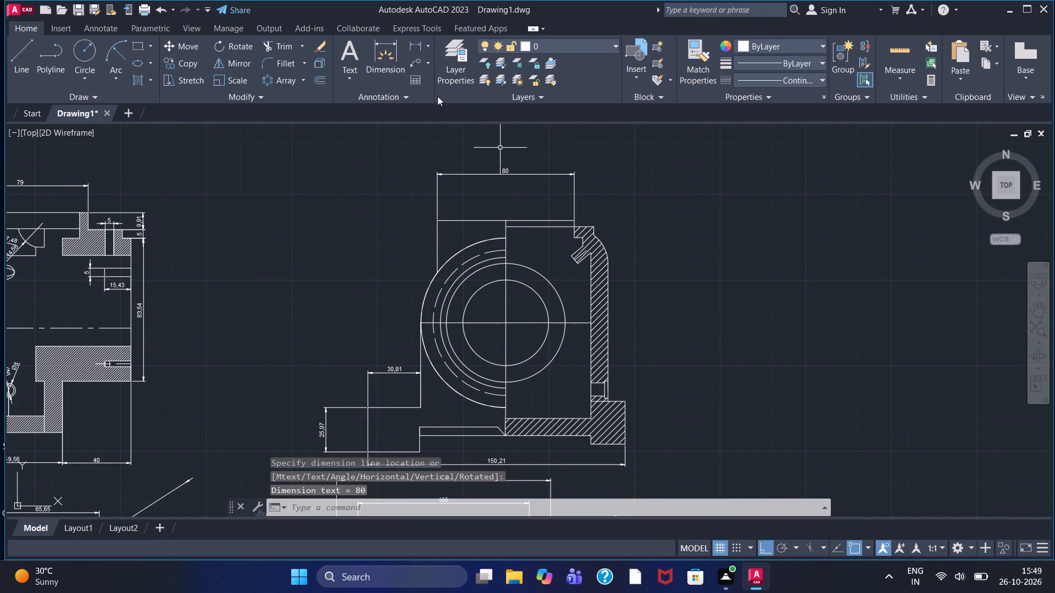
Add a vertical linear dimension from the lower end of the hatched wall's rounded corner to the base's bottom-right corner, placed to the right.
click(415, 44)
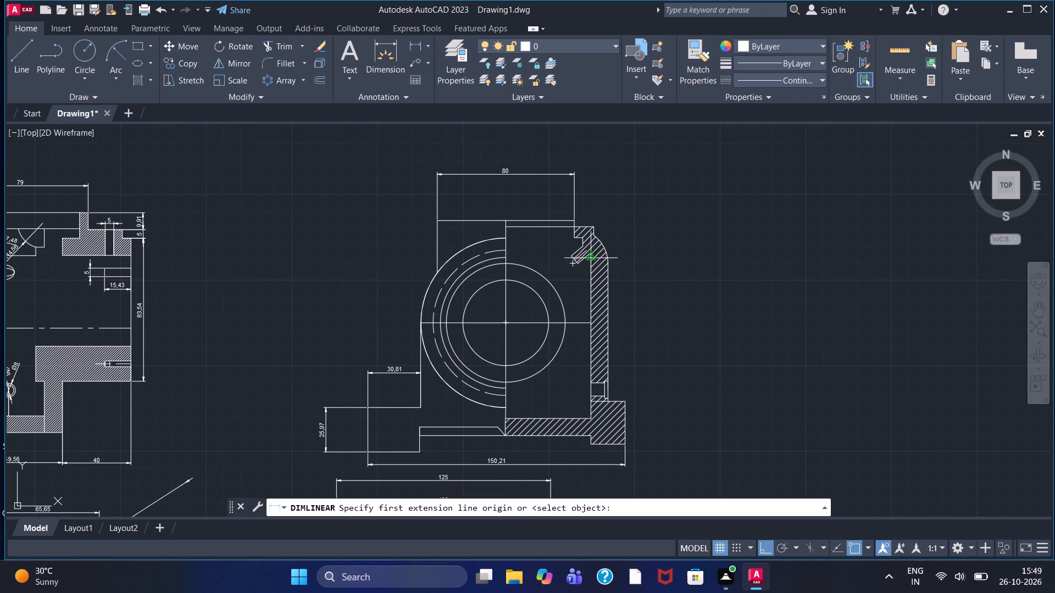
drag(607, 261, 607, 268)
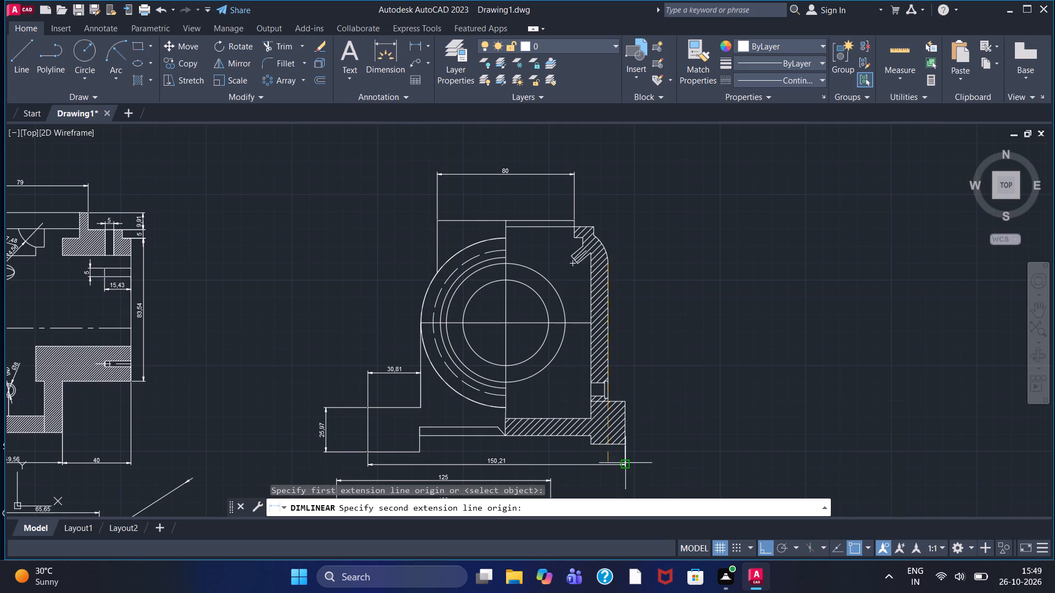
drag(621, 441, 635, 427)
click(684, 361)
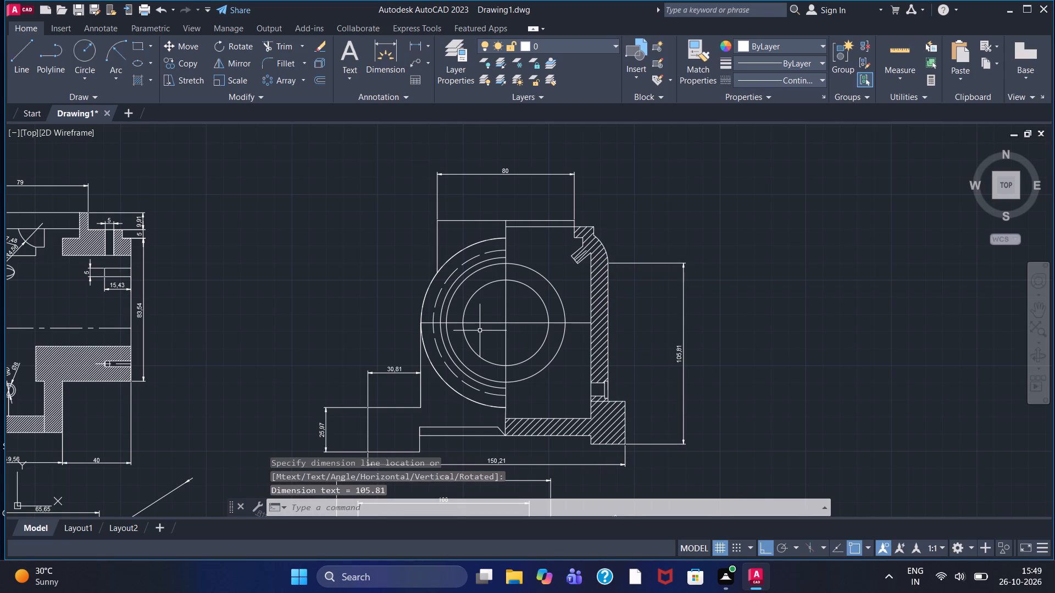
Add a radius dimension to the rounded outer corner of the hatched wall, with its text outside to the upper right.
click(426, 43)
click(449, 178)
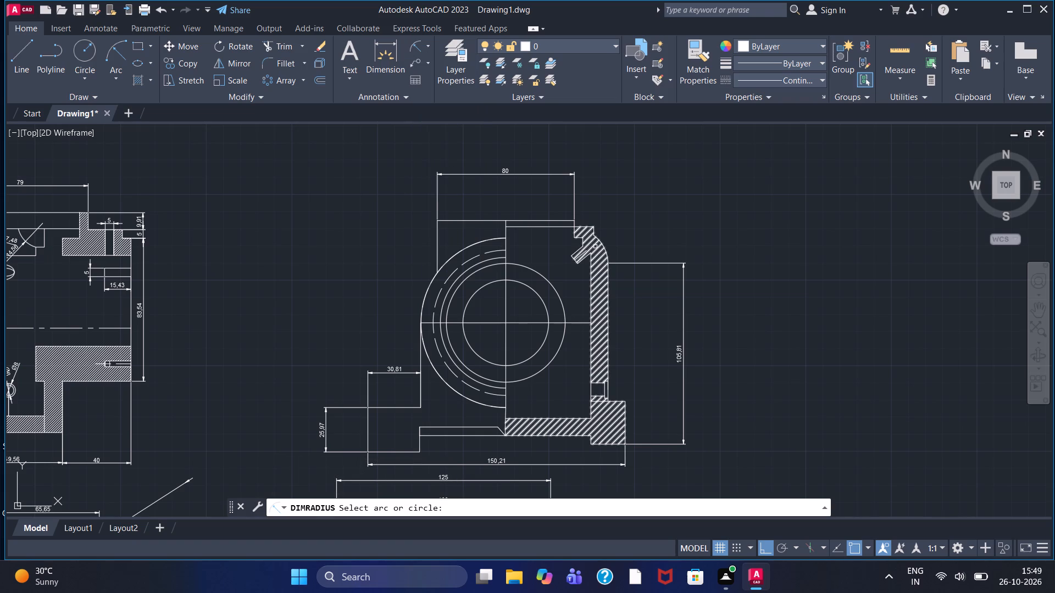
drag(602, 245, 620, 235)
click(660, 220)
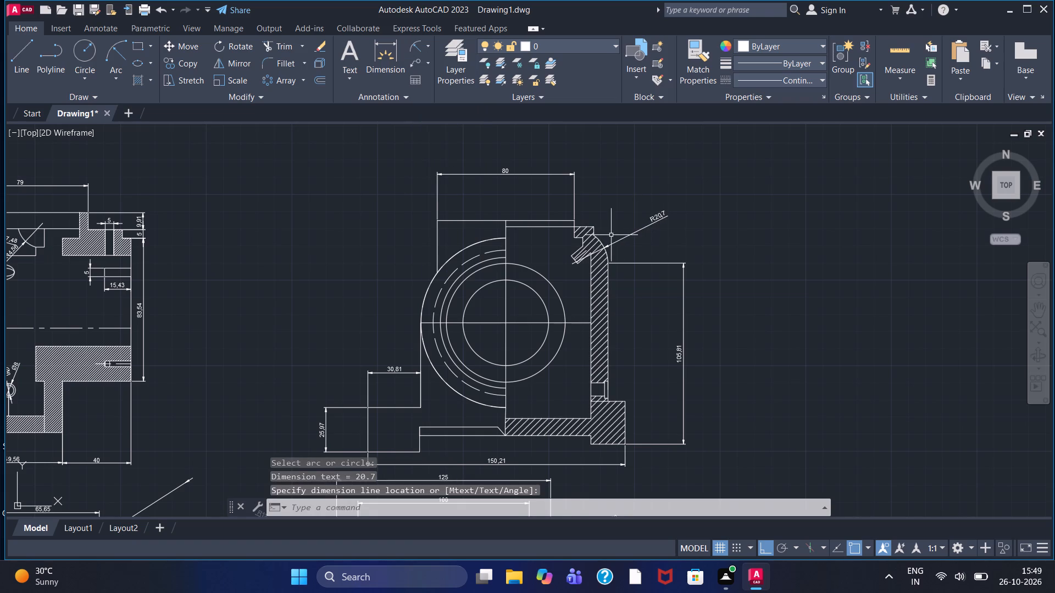
Add radius dimensions to the outer solid, dashed and next inner solid arcs of the left half, with the text outside to the upper left.
scroll(614, 227, up, 3)
scroll(438, 340, down, 1)
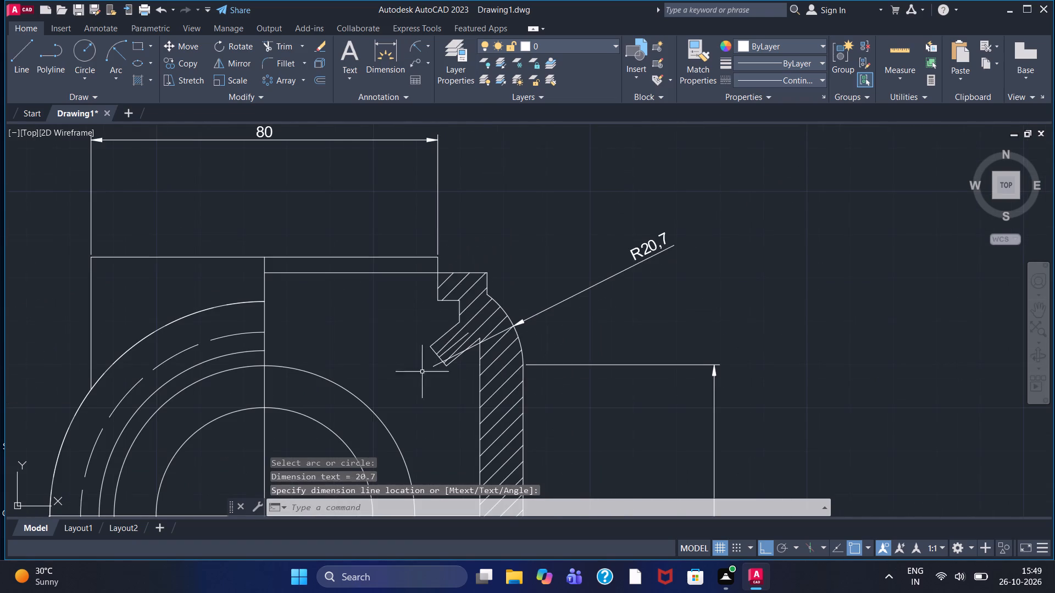
middle_drag(420, 383, 496, 255)
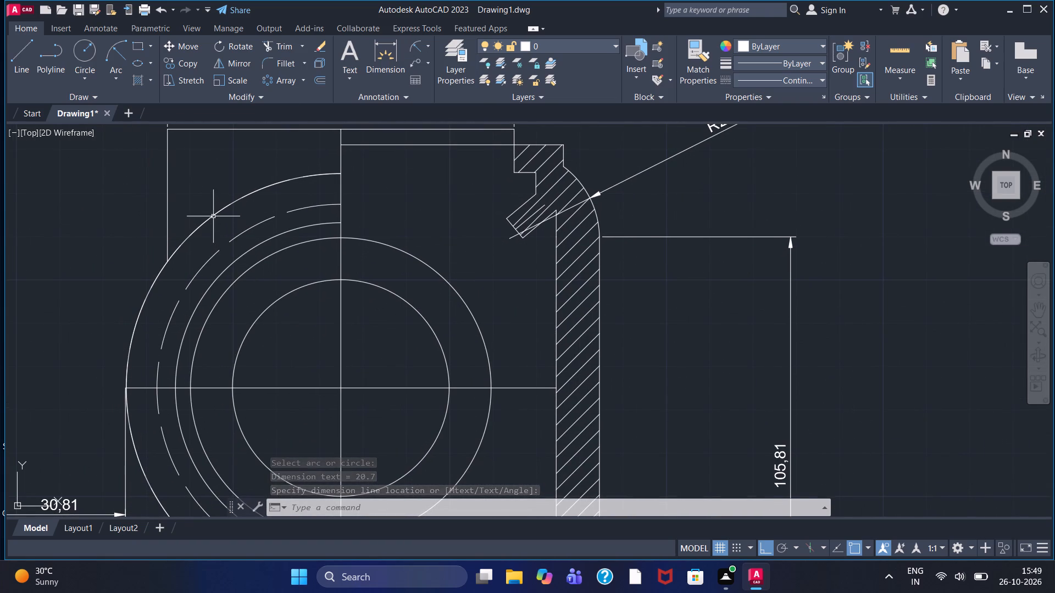
right_click(723, 127)
click(743, 134)
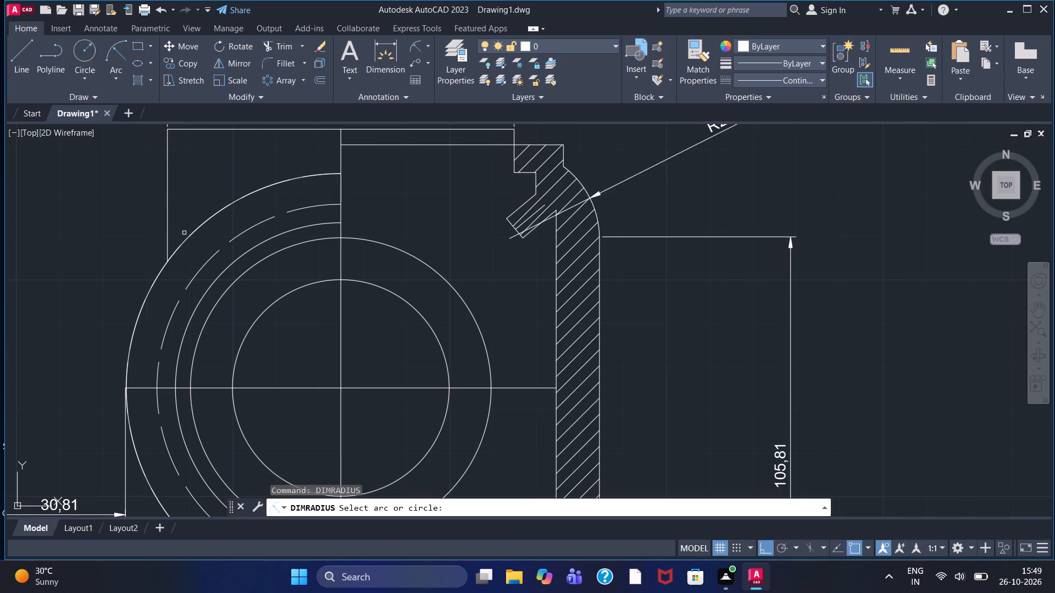
click(191, 231)
click(99, 195)
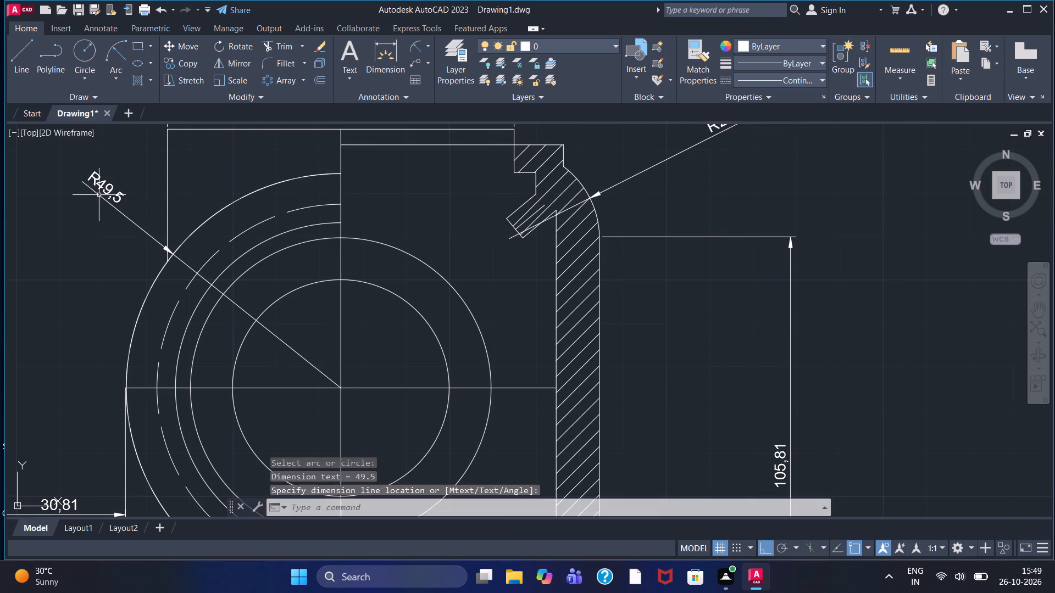
right_click(104, 189)
click(135, 194)
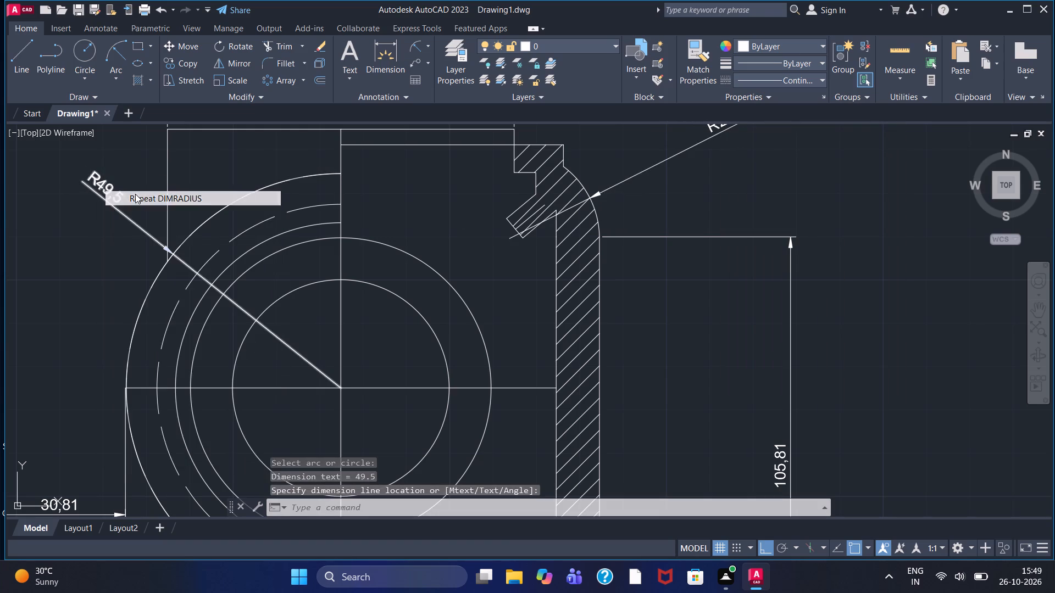
click(237, 238)
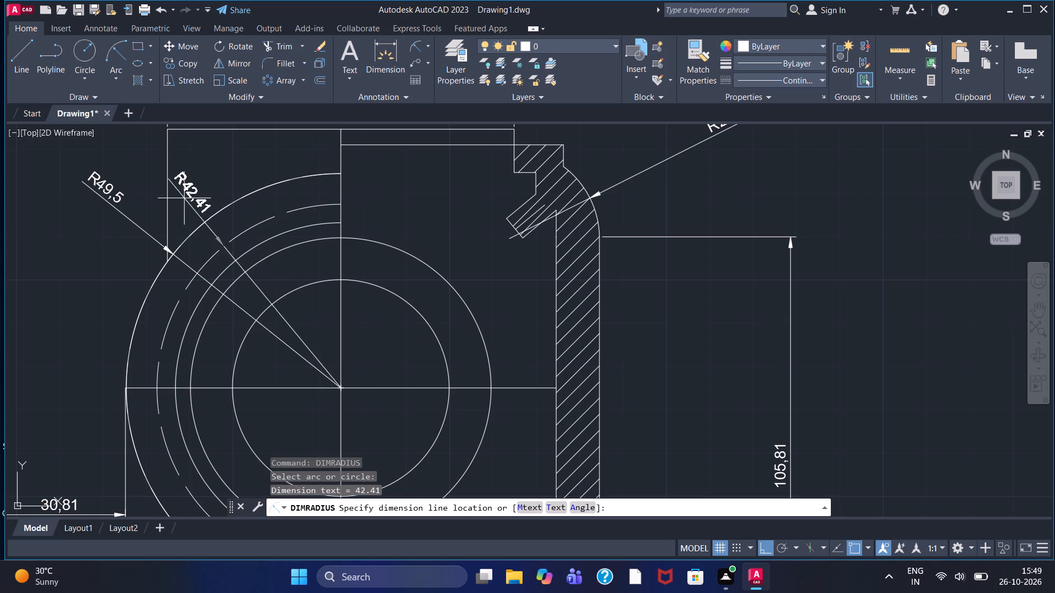
click(133, 173)
right_click(132, 166)
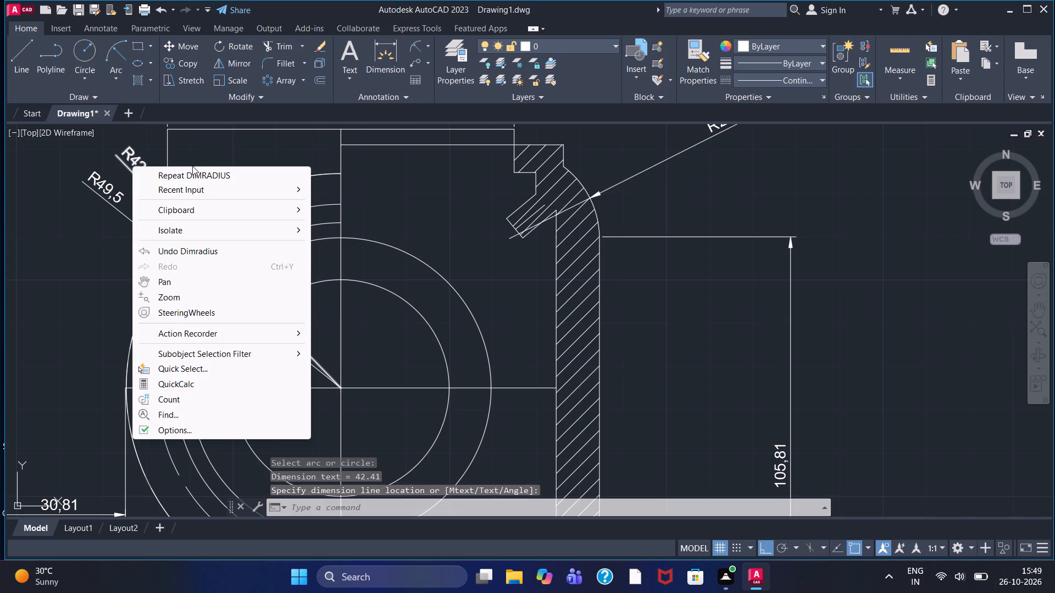
click(193, 173)
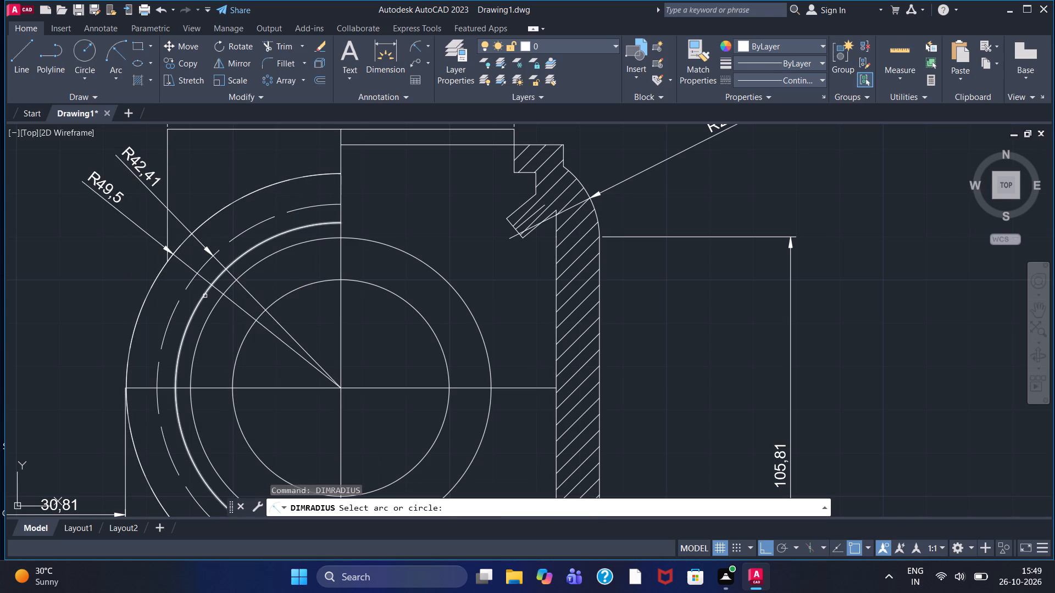
click(205, 296)
click(104, 235)
right_click(104, 226)
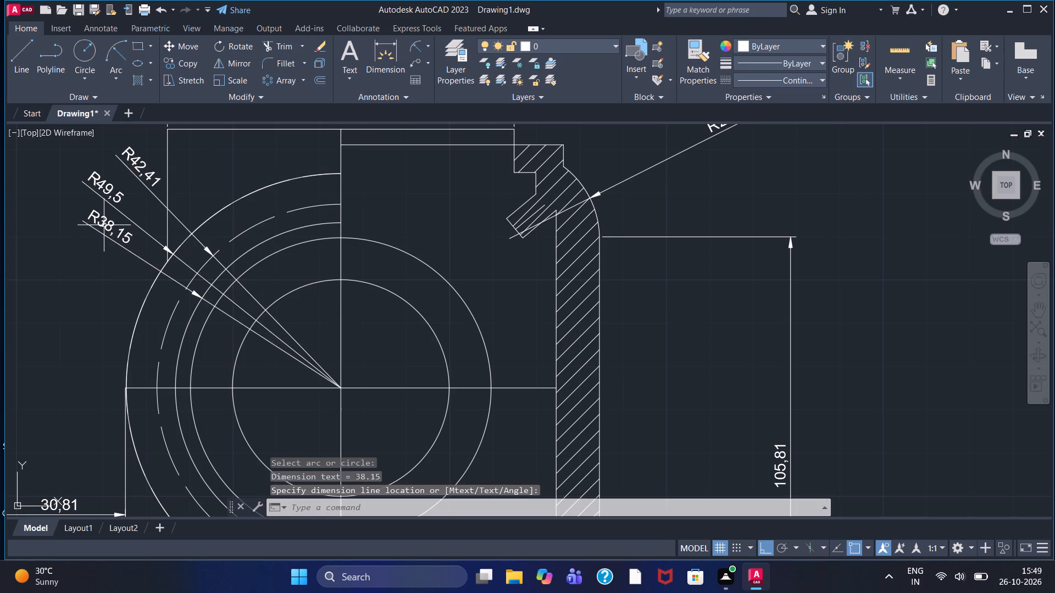
Add radius dimensions to the two full inner circles of the half-section view, with the text outside to the upper left.
click(146, 229)
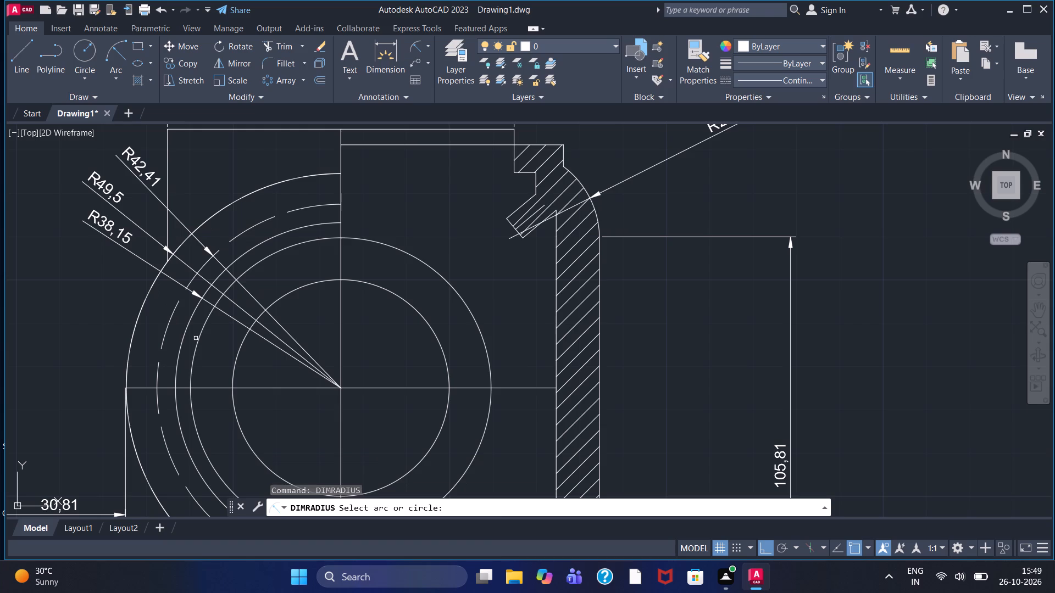
click(197, 338)
click(80, 275)
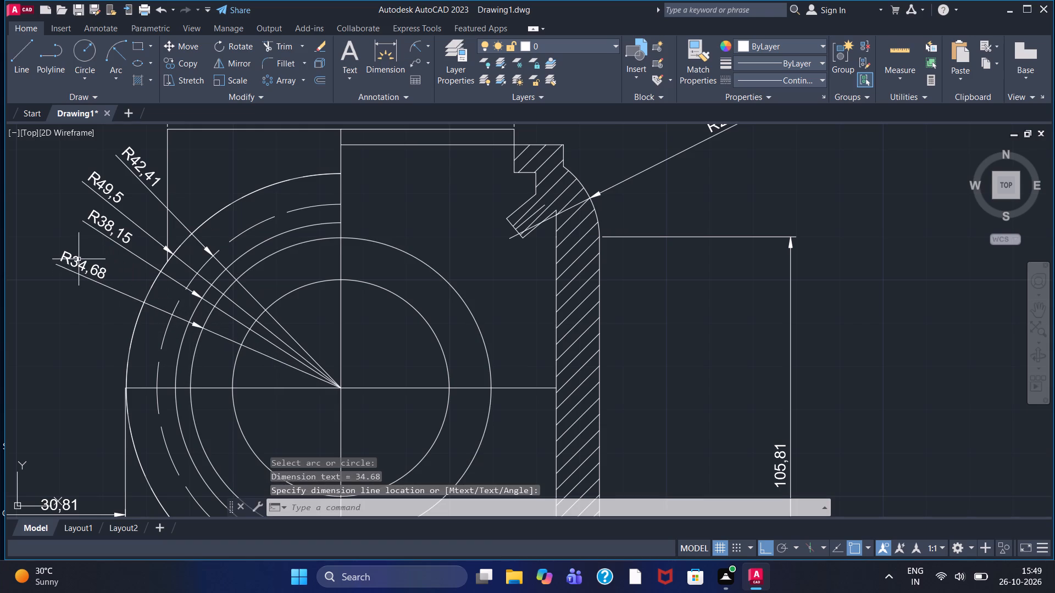
right_click(79, 260)
click(120, 265)
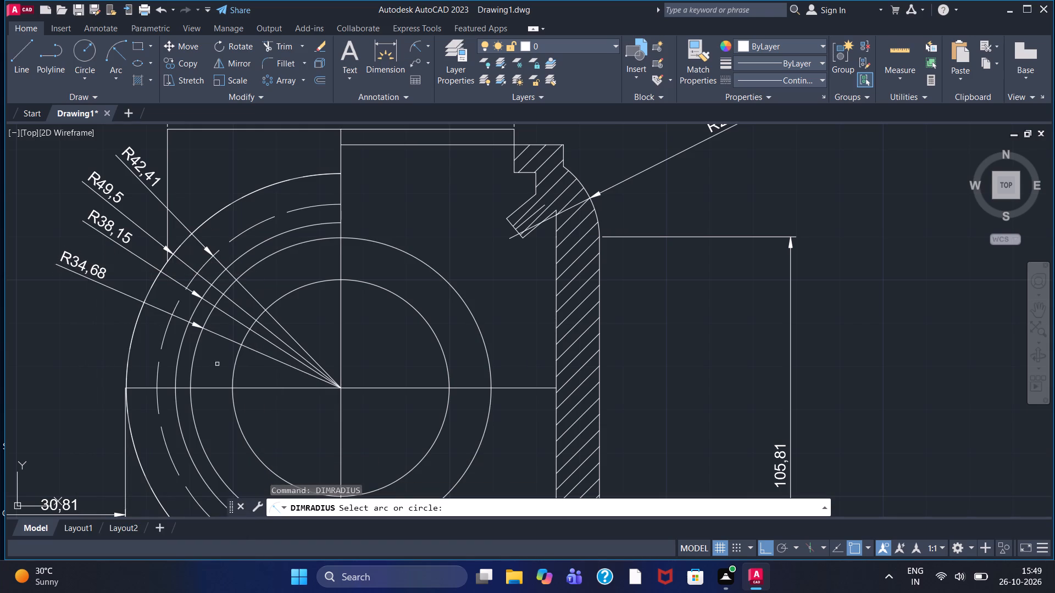
drag(232, 373, 225, 373)
click(70, 311)
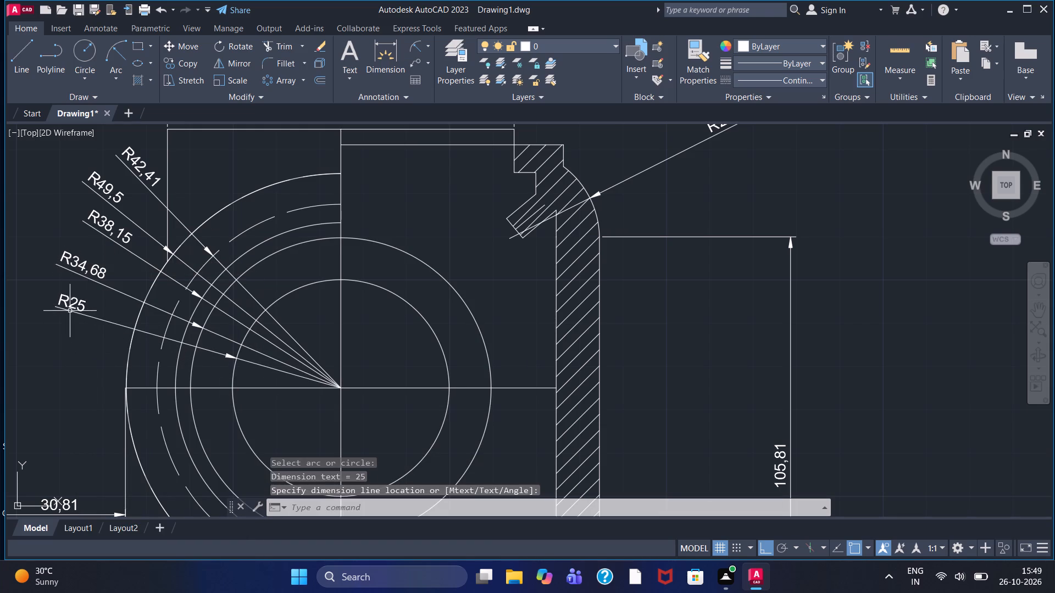
Add a vertical linear dimension across the small hole's bore in the lower hatched wall, placed to its left inside the housing.
scroll(278, 376, down, 2)
middle_drag(436, 384, 418, 334)
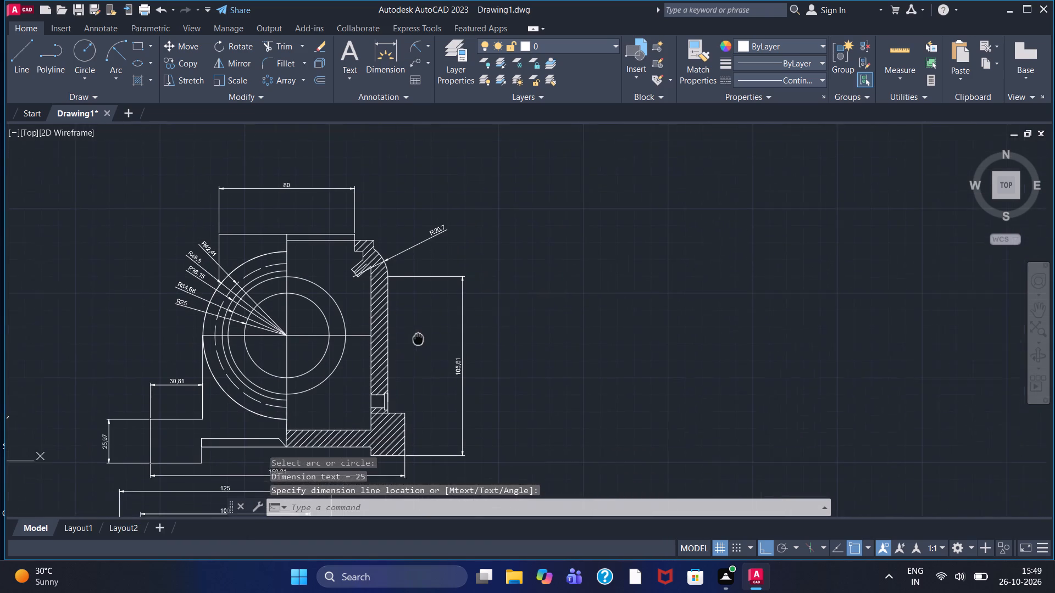
middle_drag(418, 334, 417, 333)
scroll(410, 366, up, 2)
middle_drag(411, 374, 424, 266)
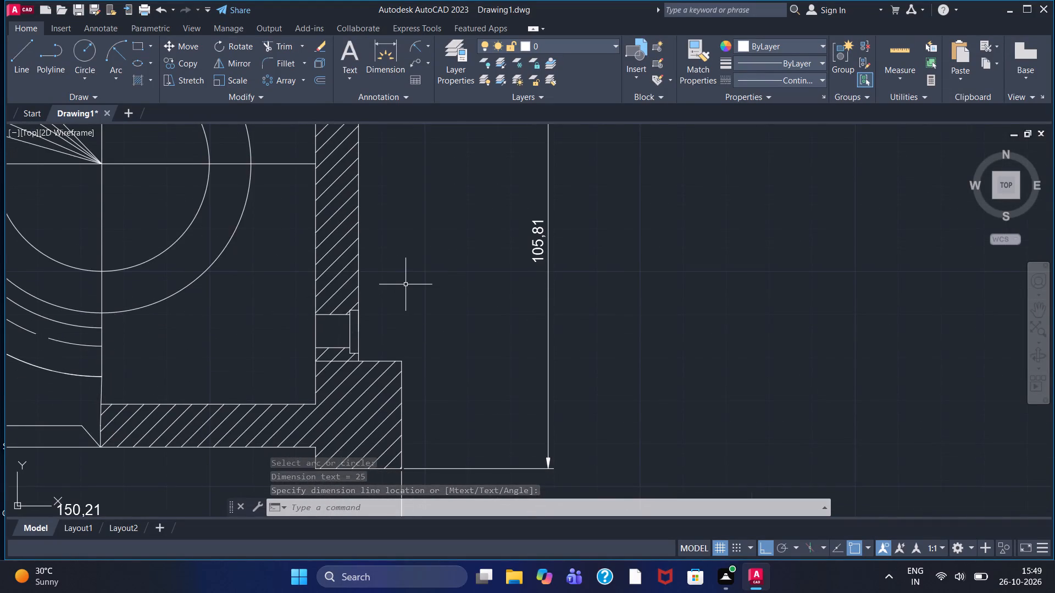
scroll(406, 284, down, 1)
click(429, 46)
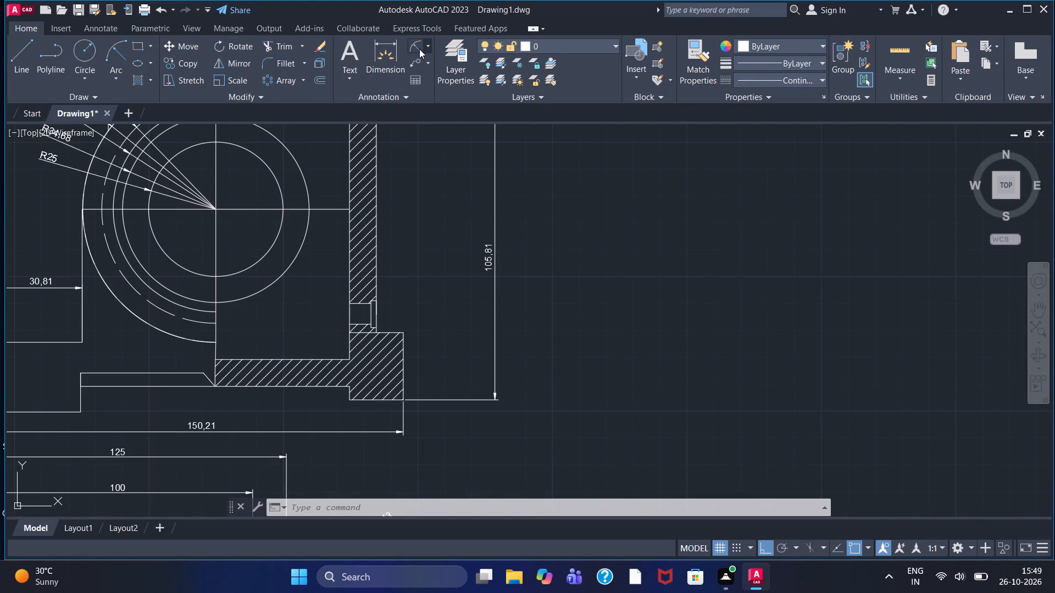
drag(438, 66, 435, 81)
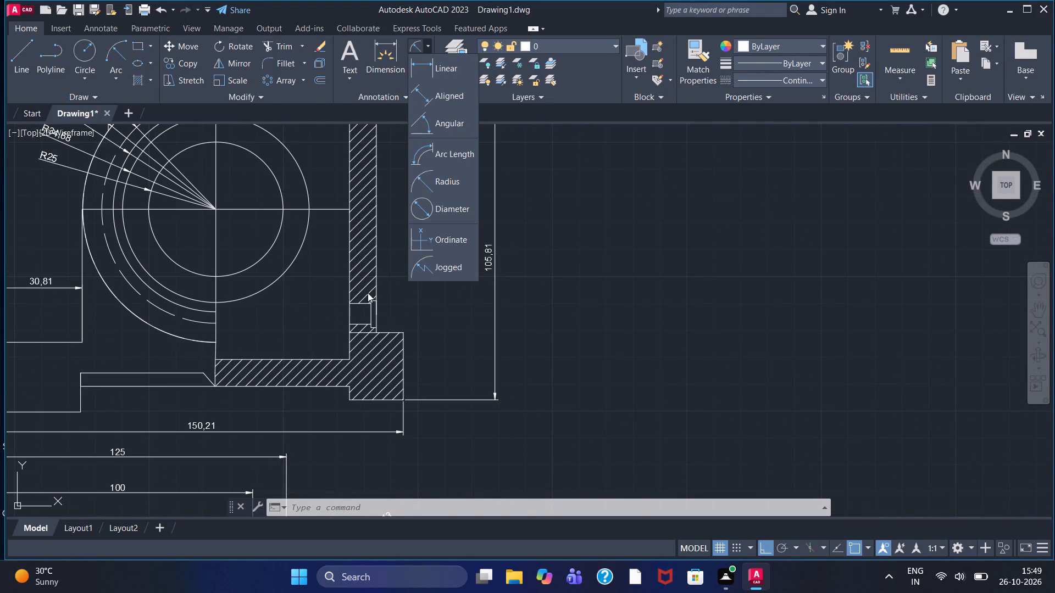
click(430, 75)
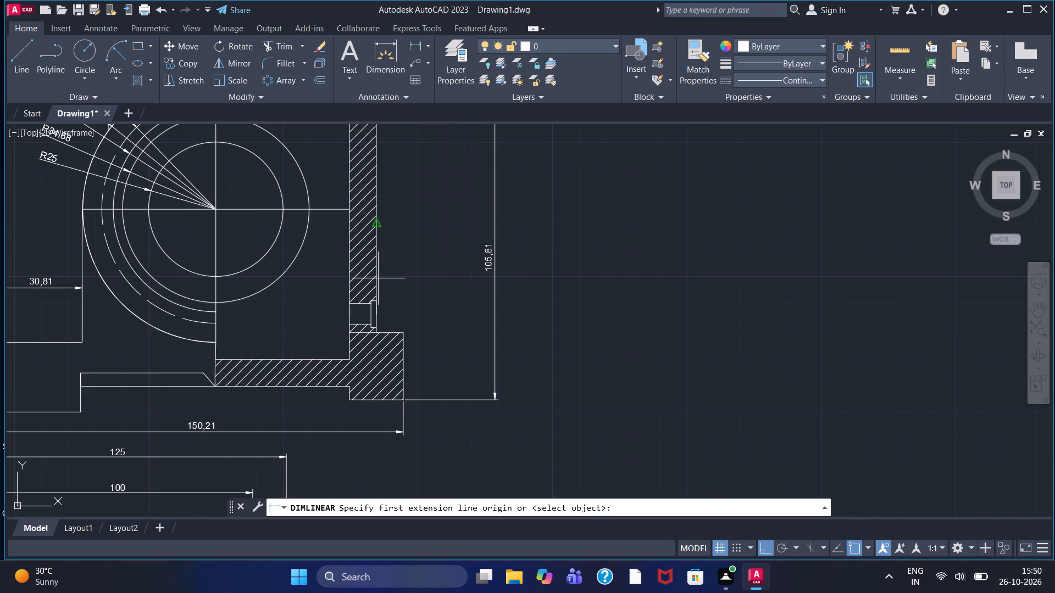
scroll(363, 315, up, 2)
click(328, 292)
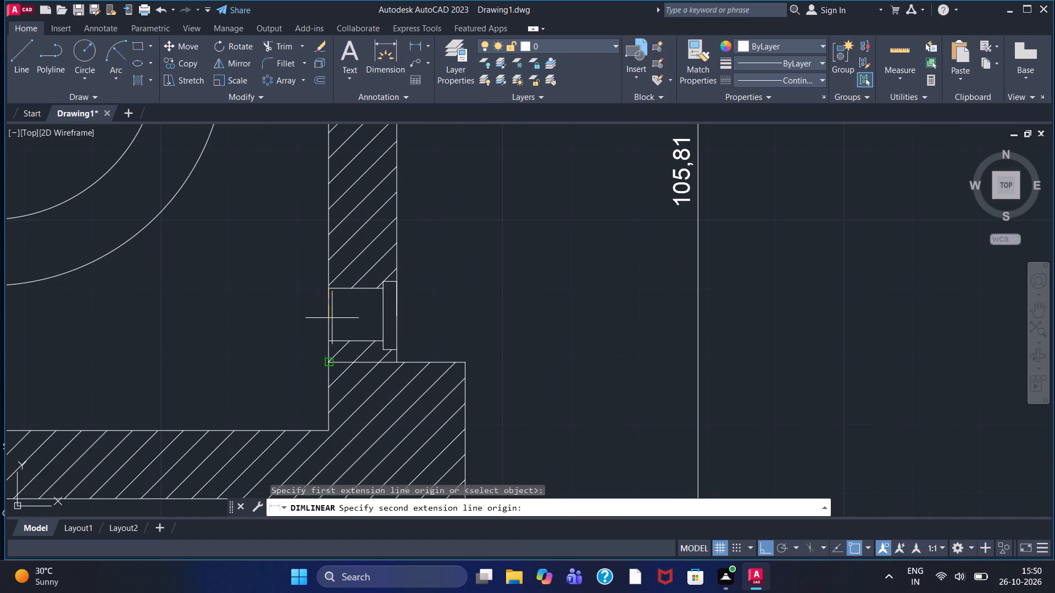
click(326, 342)
click(287, 332)
Look over the half-section view, the four-lug plan view and the complete set of dimensioned views.
scroll(291, 329, down, 1)
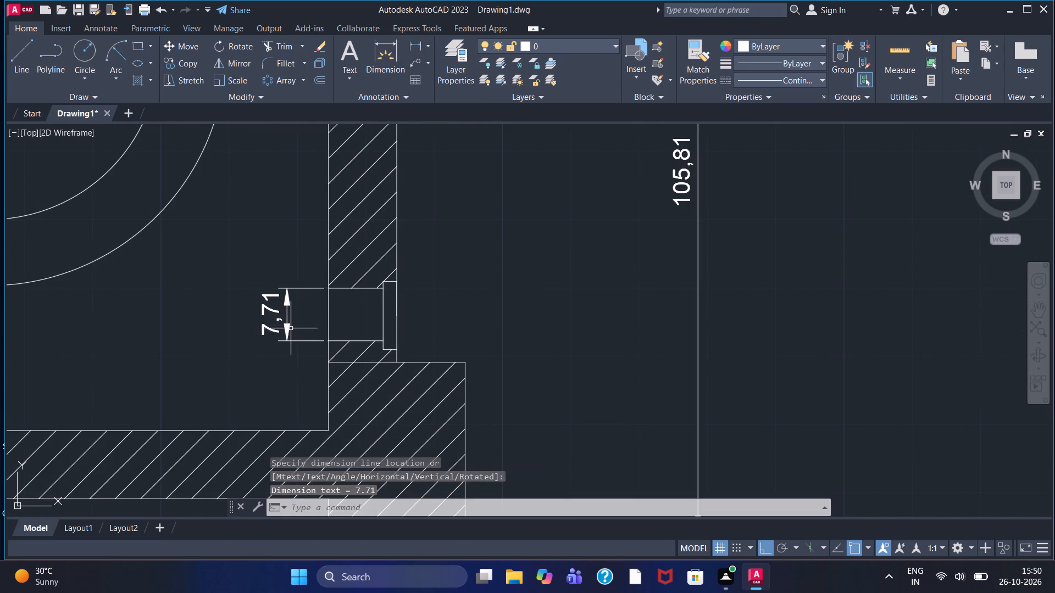
scroll(414, 336, down, 1)
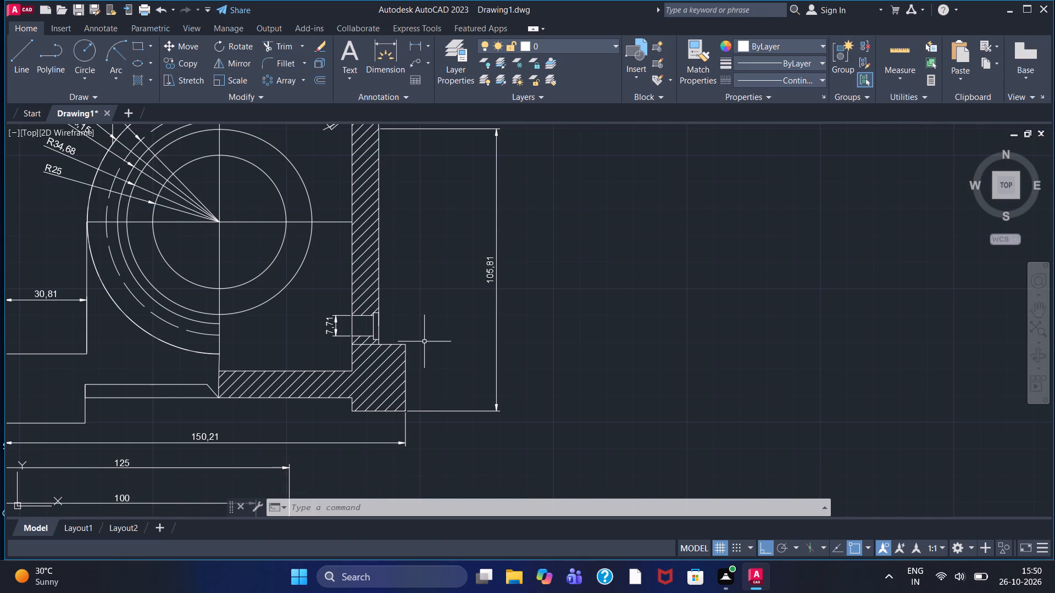
scroll(416, 344, down, 1)
scroll(435, 297, down, 1)
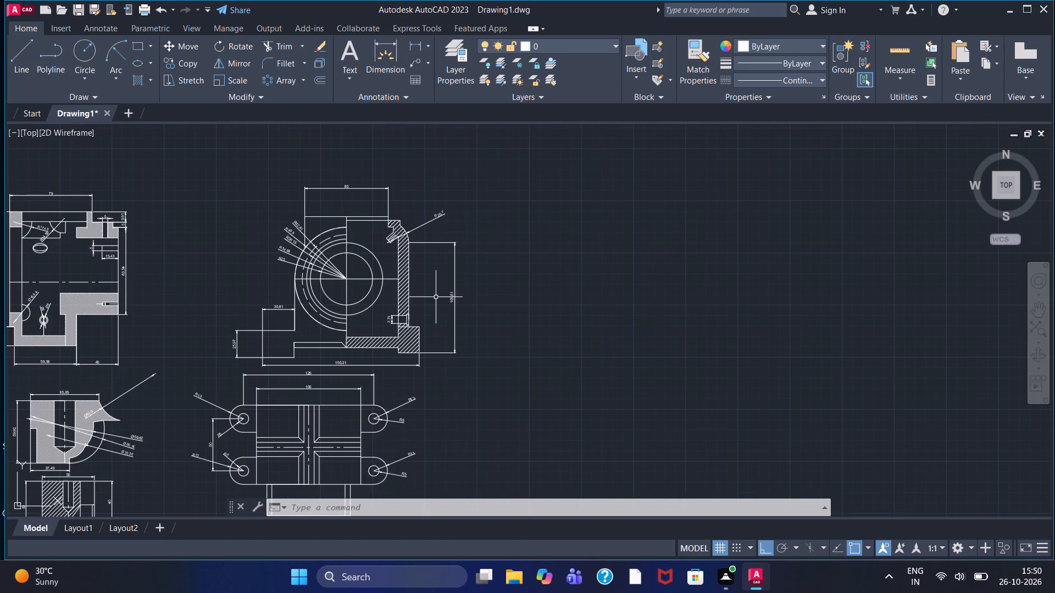
middle_drag(522, 303, 502, 194)
scroll(432, 272, up, 1)
scroll(432, 272, down, 1)
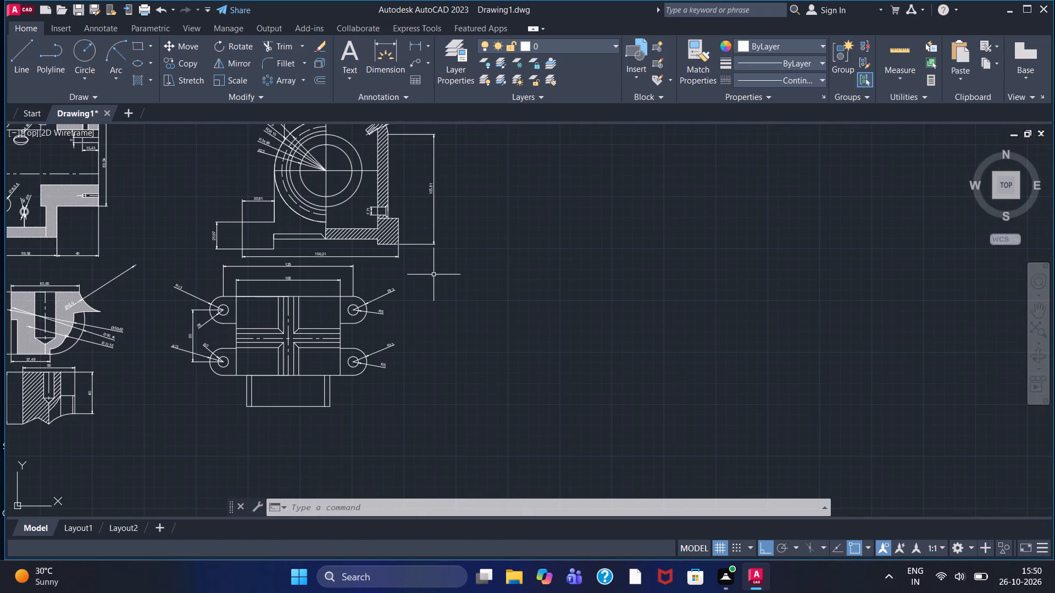
scroll(439, 283, down, 1)
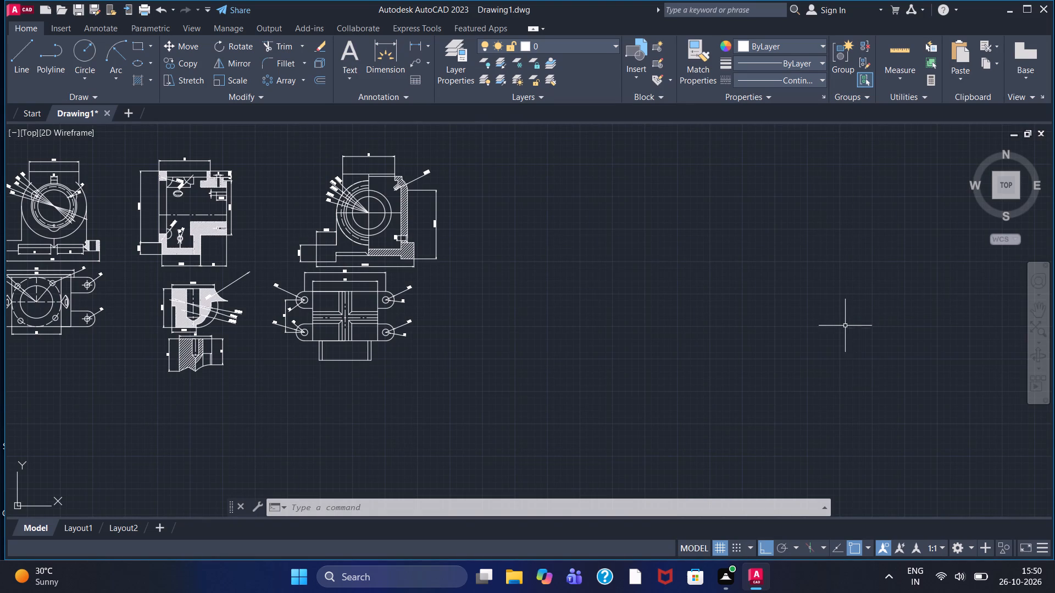
middle_drag(105, 387, 307, 417)
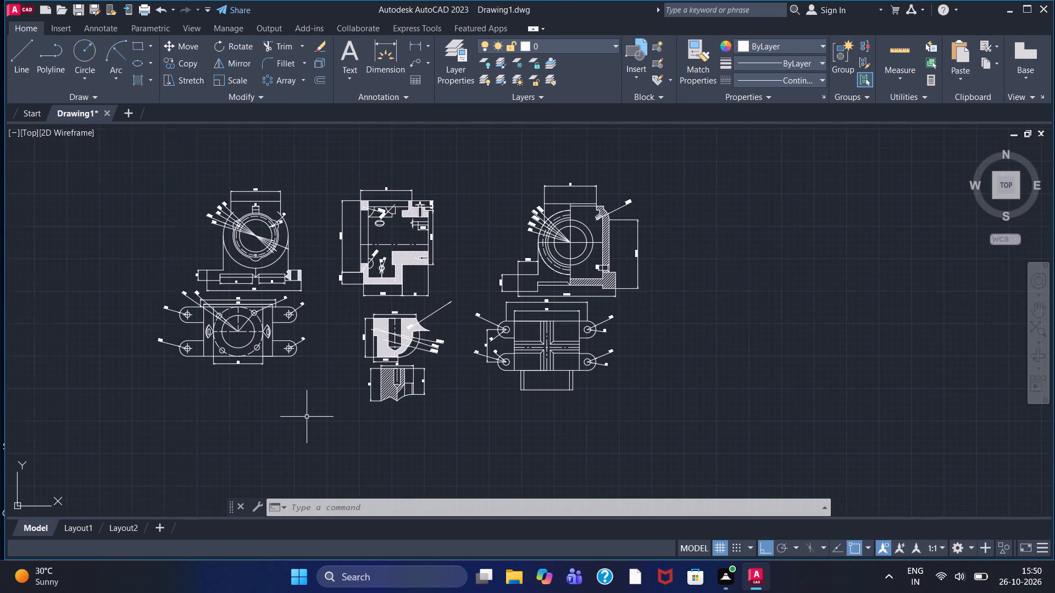
Save the drawing in the Documents folder as an AutoCAD 2018 DWG, replacing the default file name with the copied name.
key(ctrl+s)
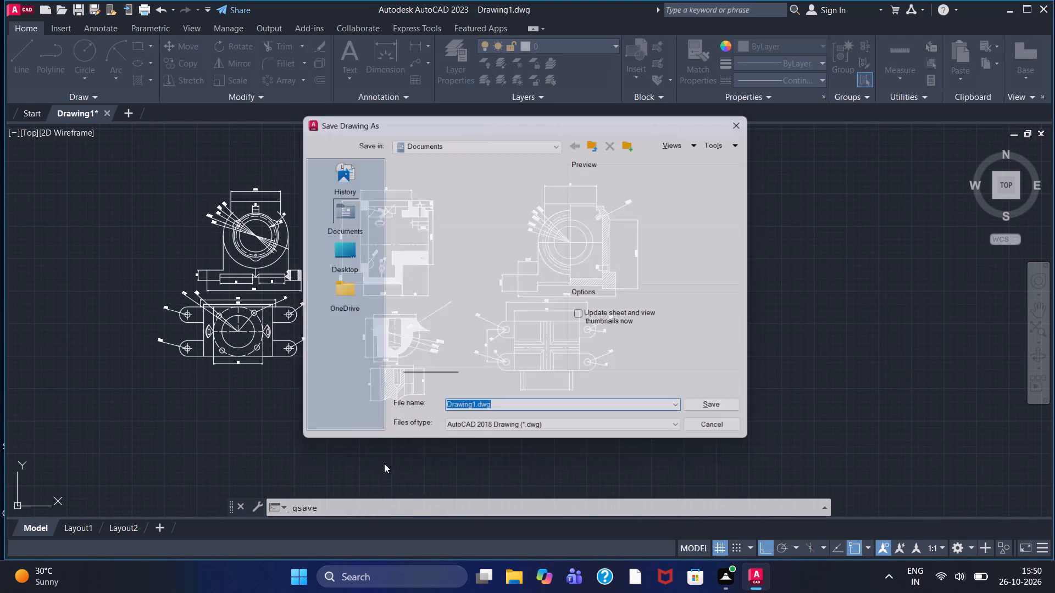
drag(474, 409, 474, 410)
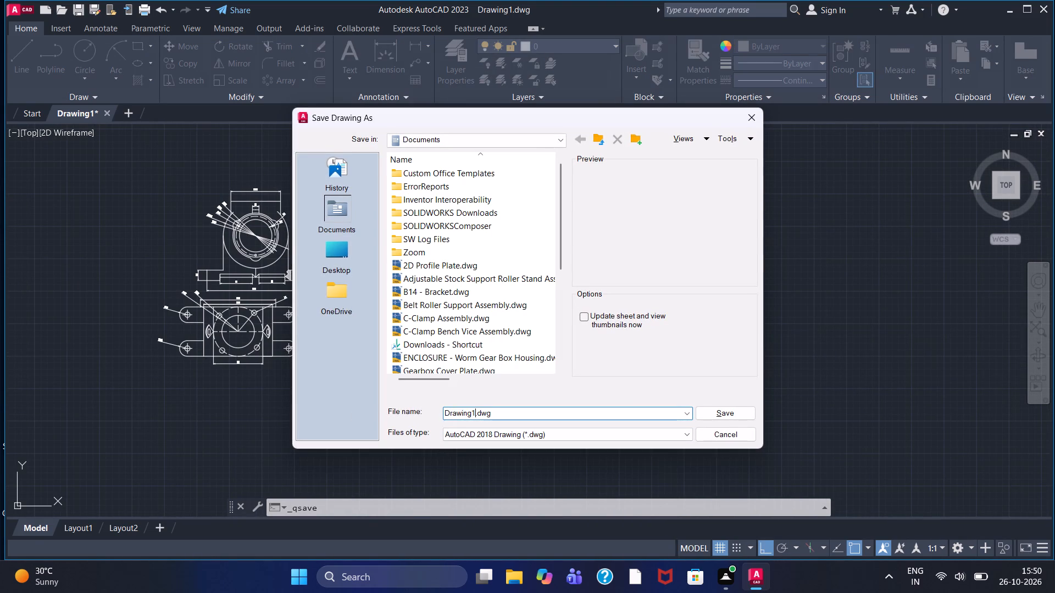
drag(474, 410, 410, 420)
key(BackSpace)
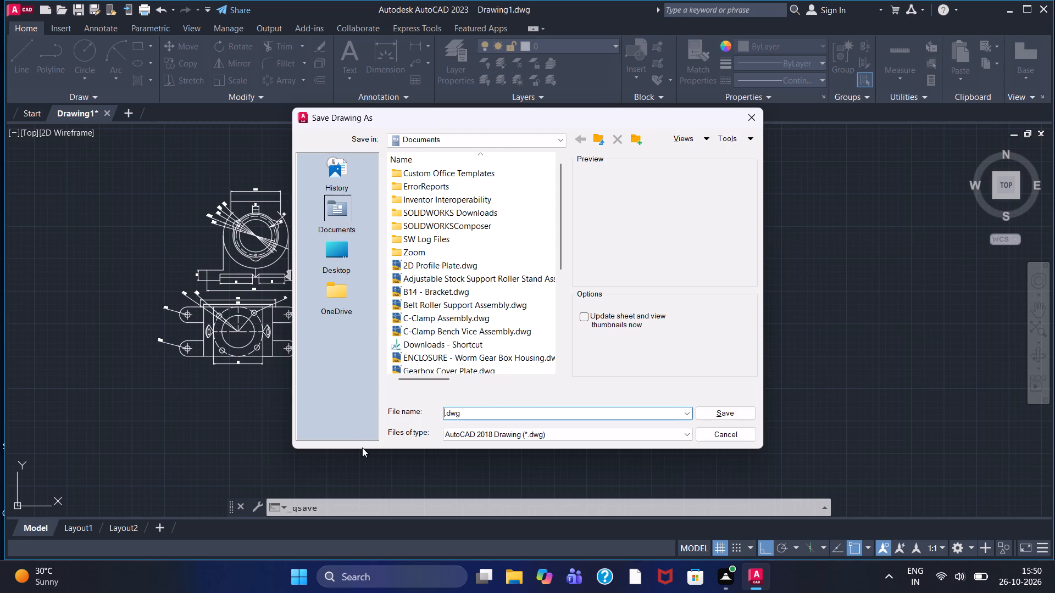
key(ctrl+v)
click(718, 410)
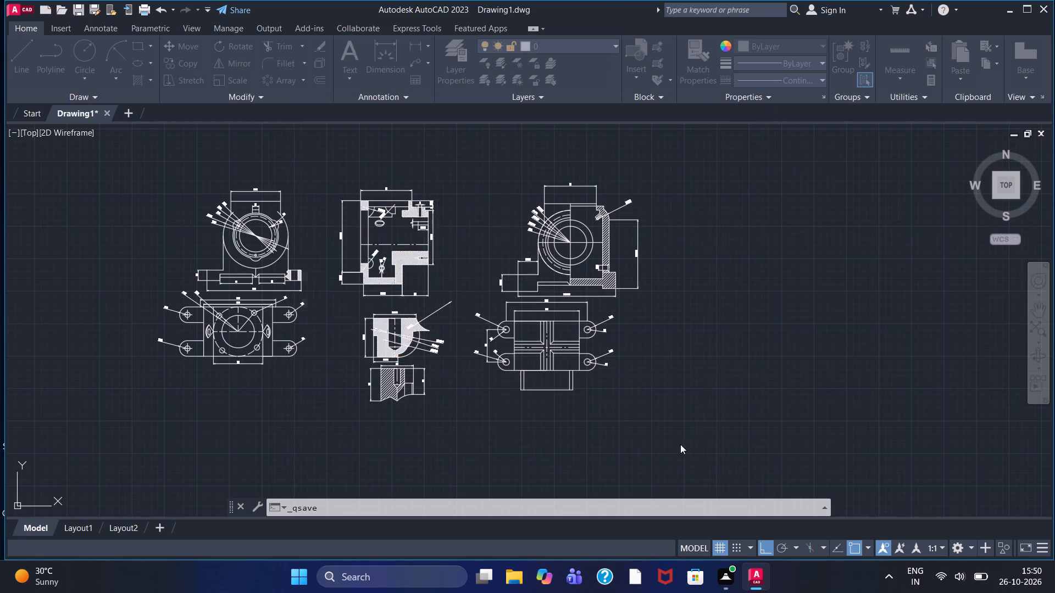